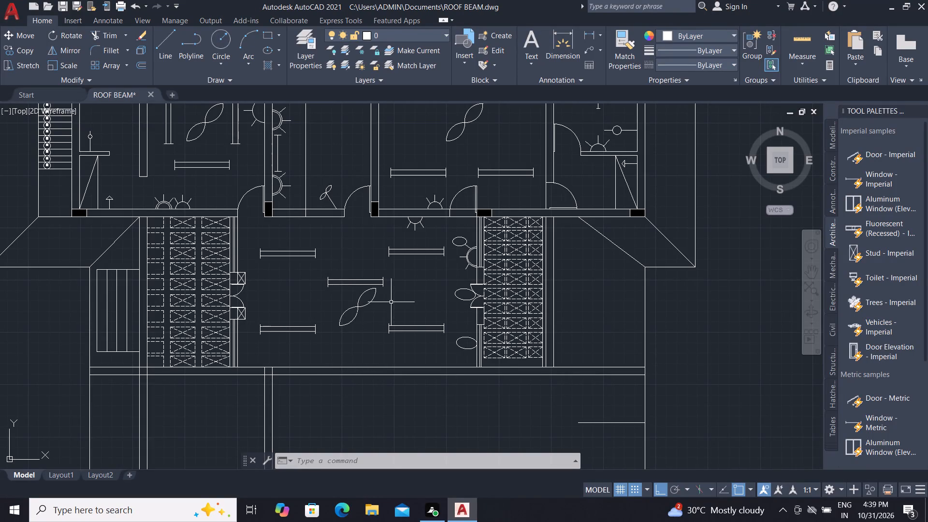
Erase the diagonal roof line running from the wall below the lower-right room to the inner eave corner.
left_click(602, 234)
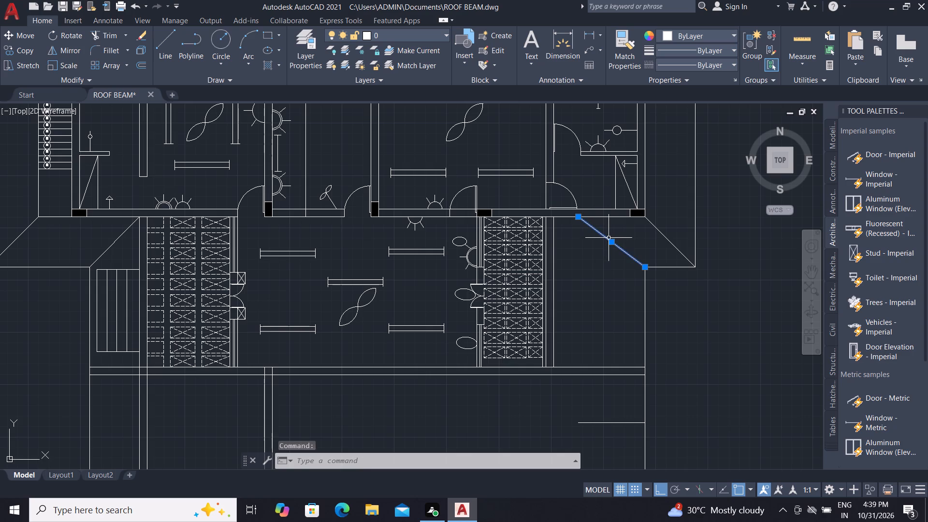
key("Delete")
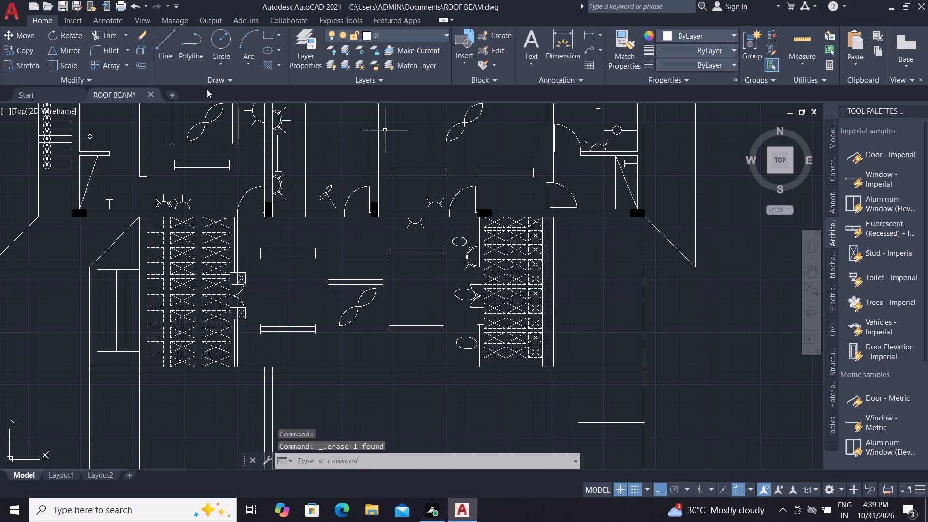
Draw a diagonal line from the top end of the wall line beside the right-hand stair block to the inner eave corner endpoint.
left_click(162, 39)
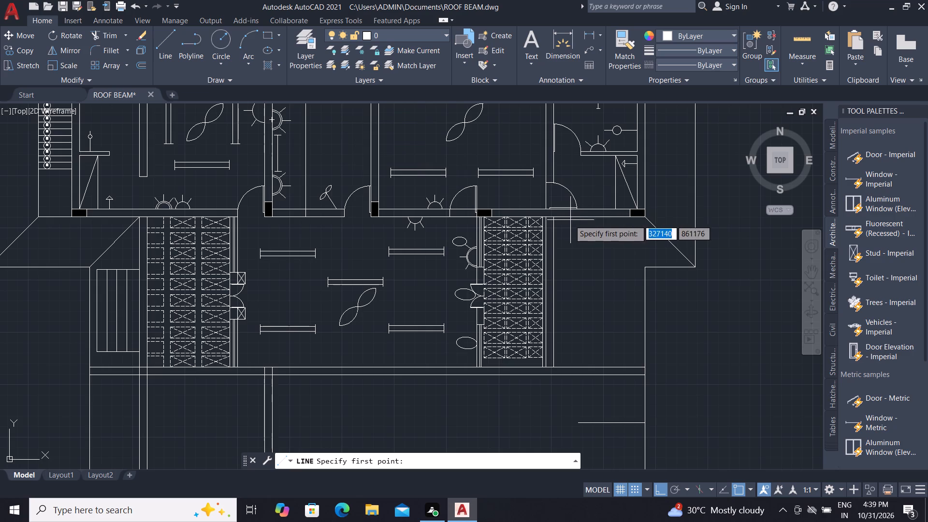
left_click(552, 218)
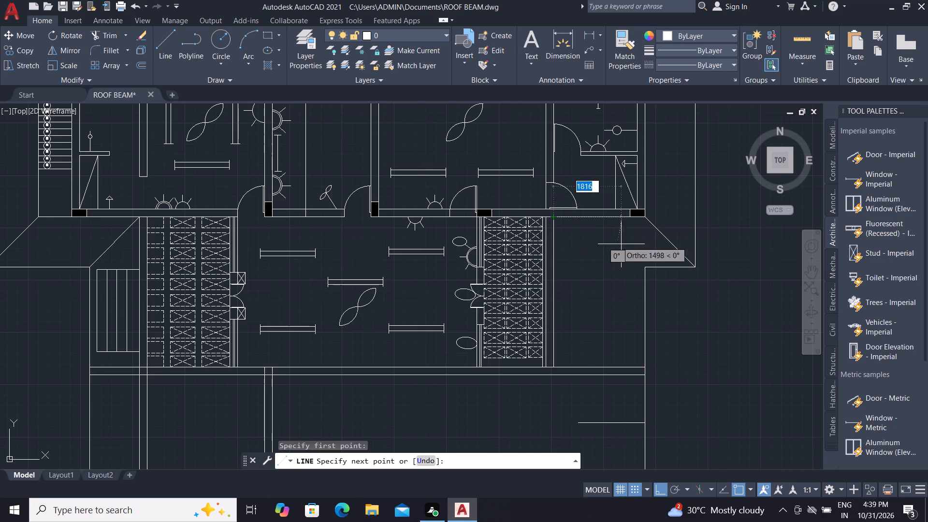
left_click(648, 267)
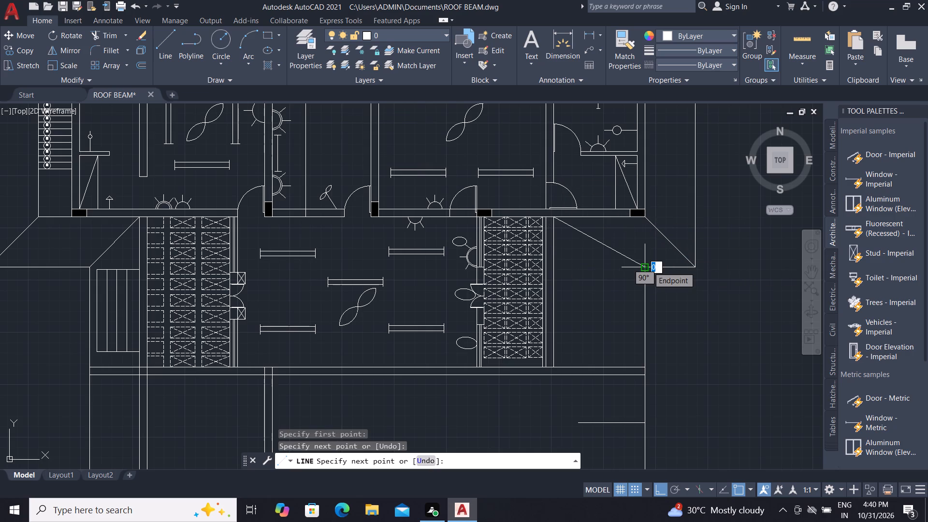
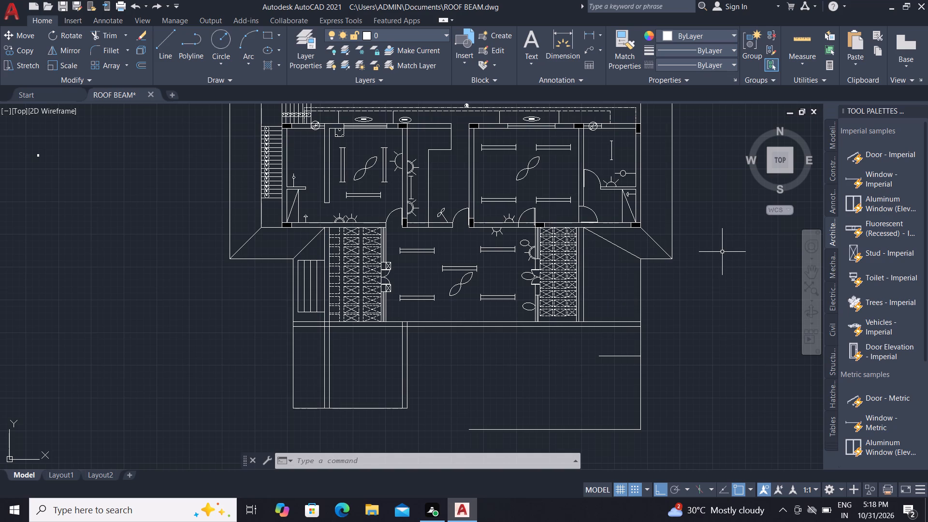
Mirror the left-hand step-line block to the right side about a vertical axis through the plan's centre, keeping the original.
scroll(314, 277, "up", 3)
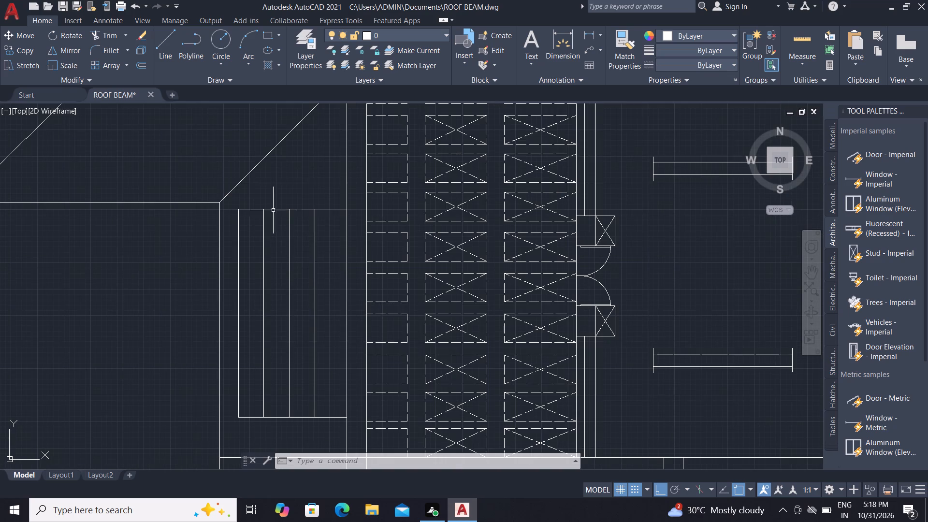
left_click(206, 160)
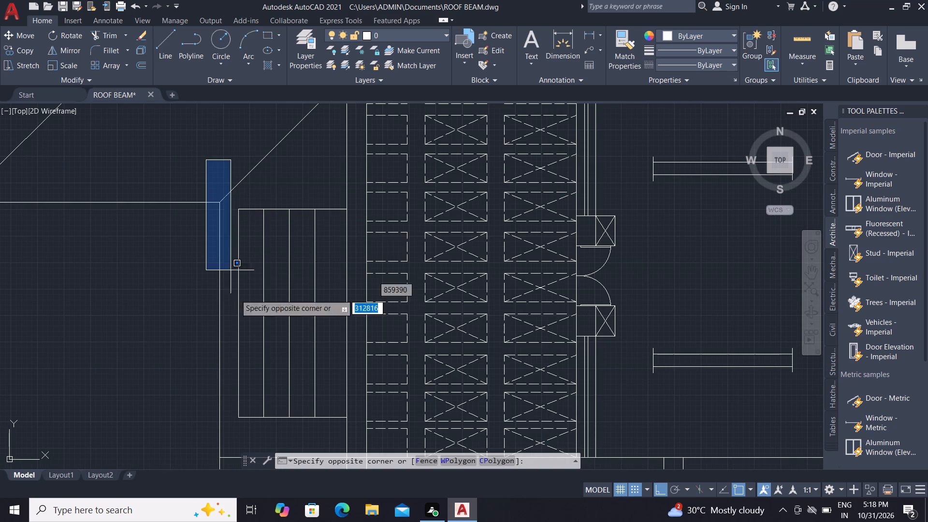
left_click(358, 423)
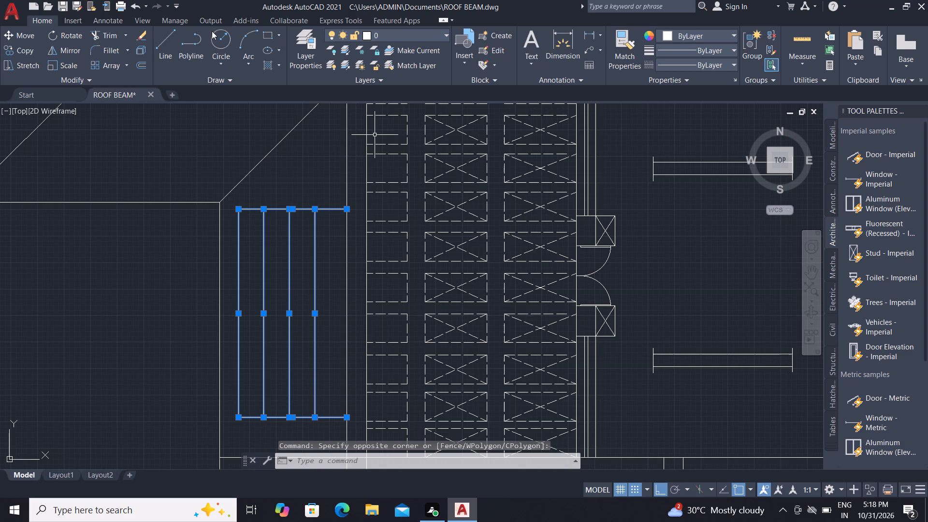
left_click(50, 48)
scroll(51, 33, "down", 3)
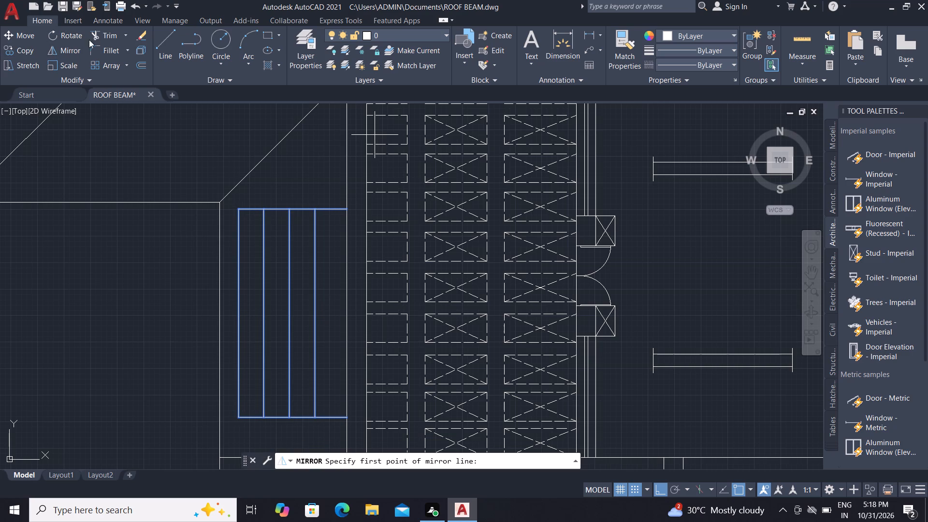
scroll(177, 72, "down", 6)
scroll(214, 205, "down", 3)
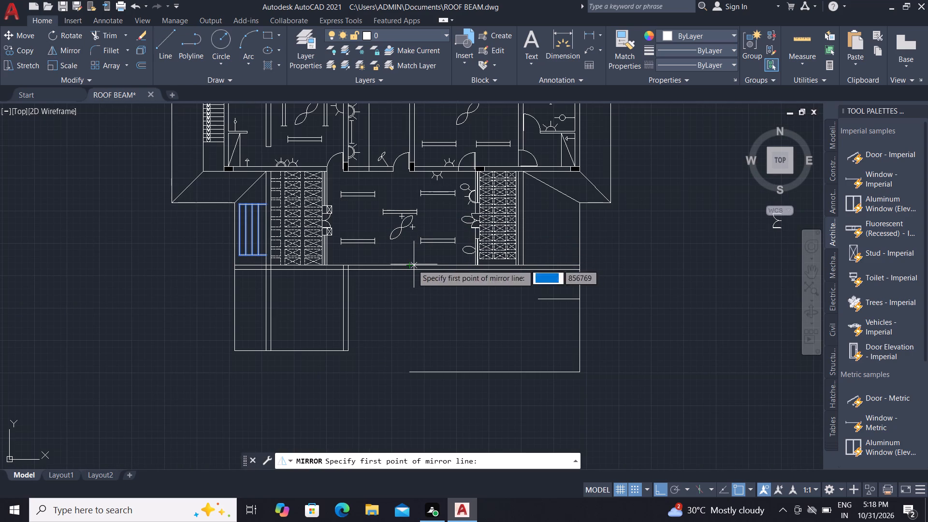
left_click(409, 265)
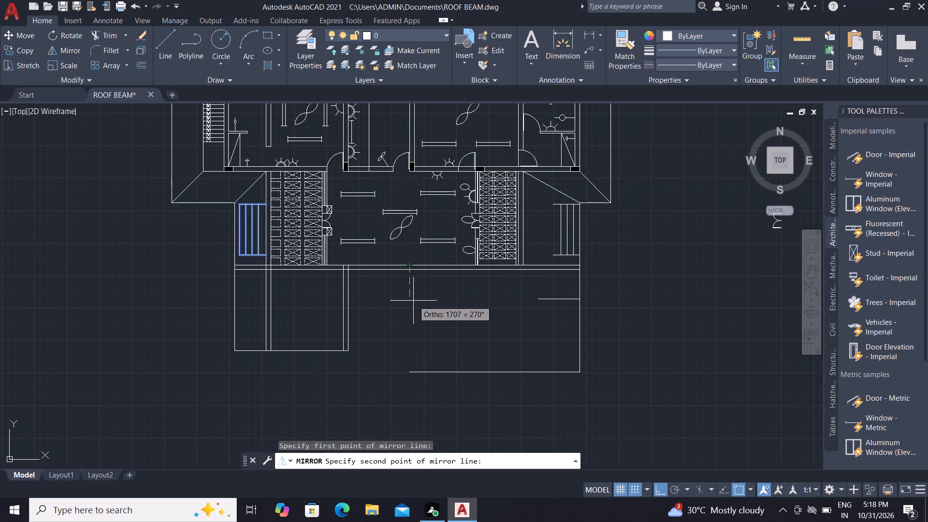
left_click(413, 301)
left_click_drag(437, 341, 415, 301)
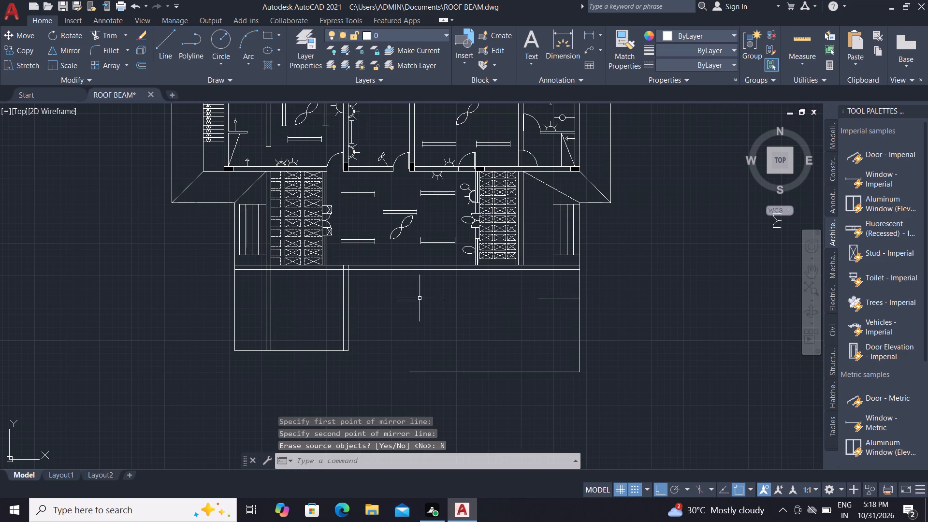
Move the mirrored step-line block horizontally so its open ends meet the wall line beside the right-hand hatched block.
left_click(546, 190)
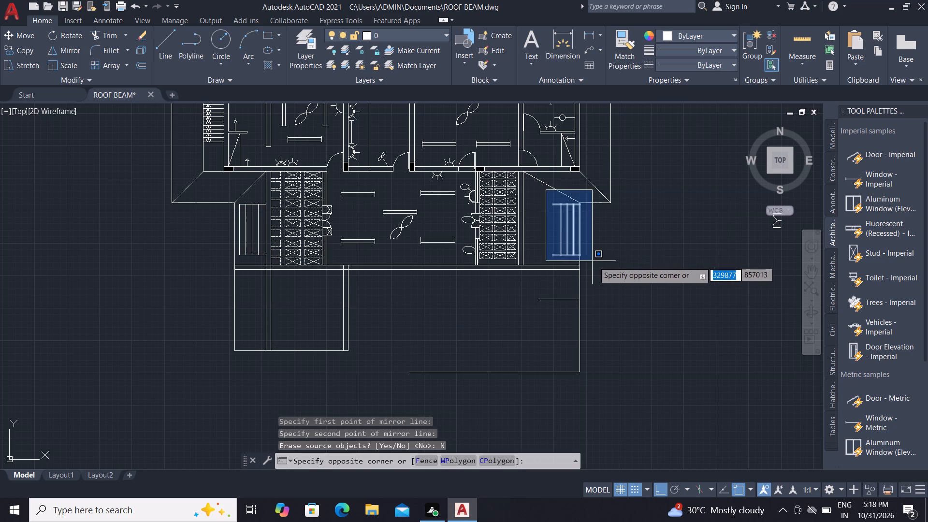
left_click(594, 269)
scroll(549, 258, "up", 2)
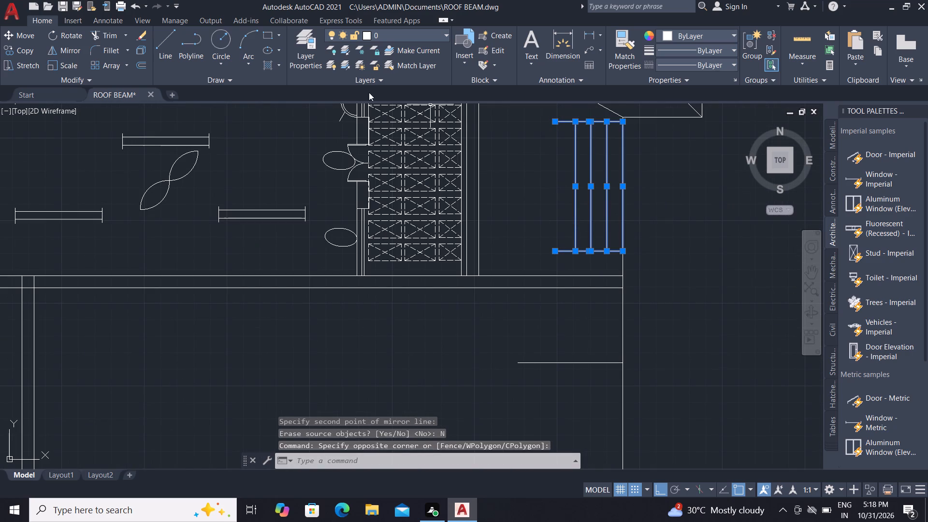
left_click(8, 33)
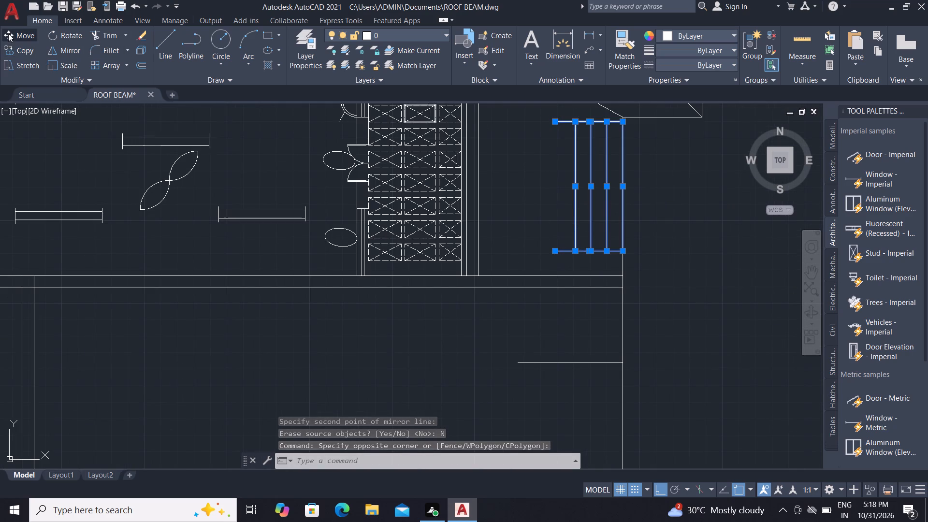
left_click(558, 121)
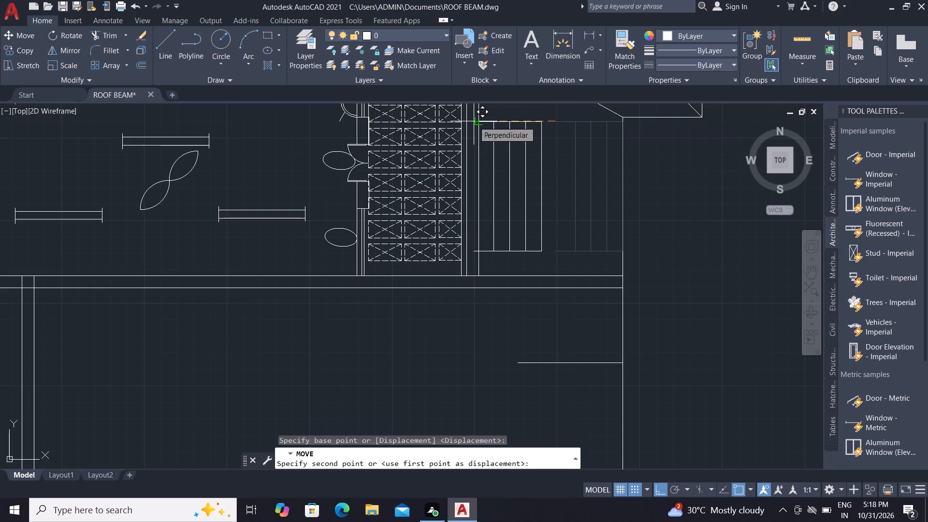
left_click(474, 121)
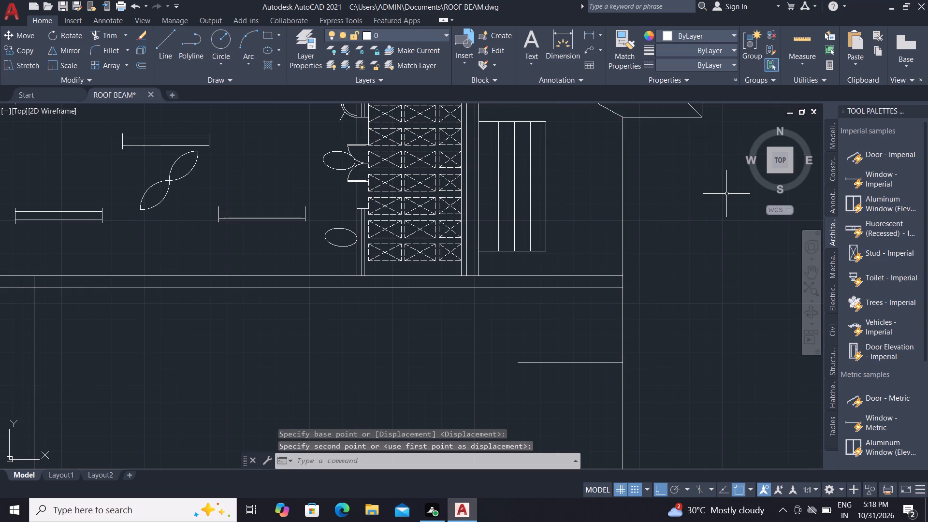
Offset the lower horizontal beam line on the right half downward by 3650.
scroll(730, 192, "down", 1)
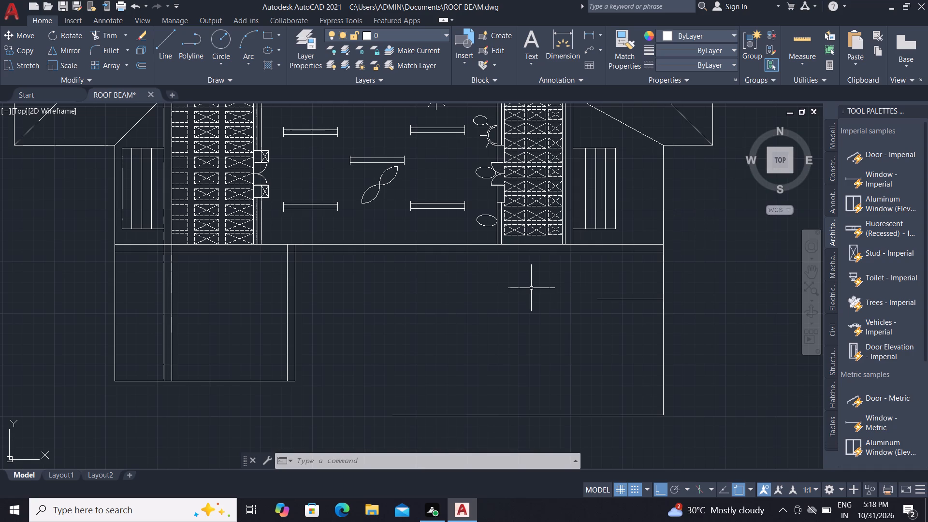
middle_click_drag(530, 288, 530, 280)
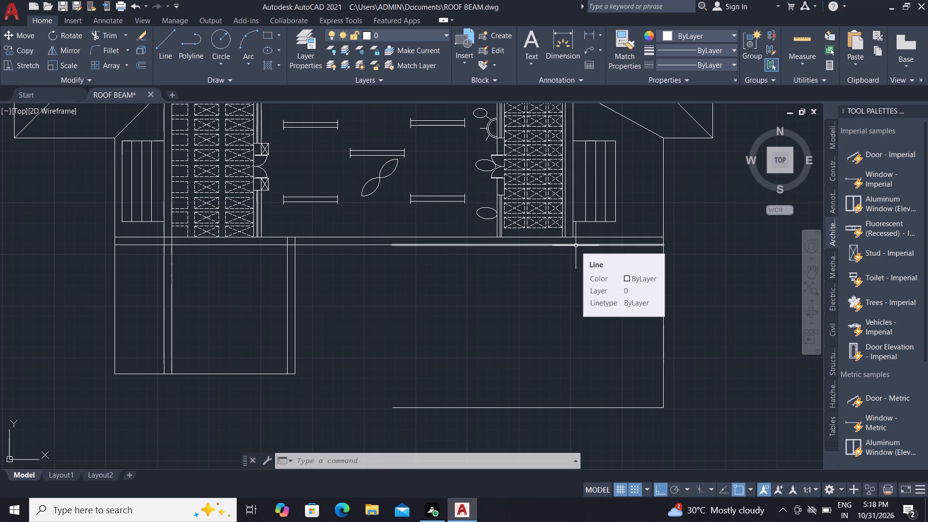
type("O")
key("space")
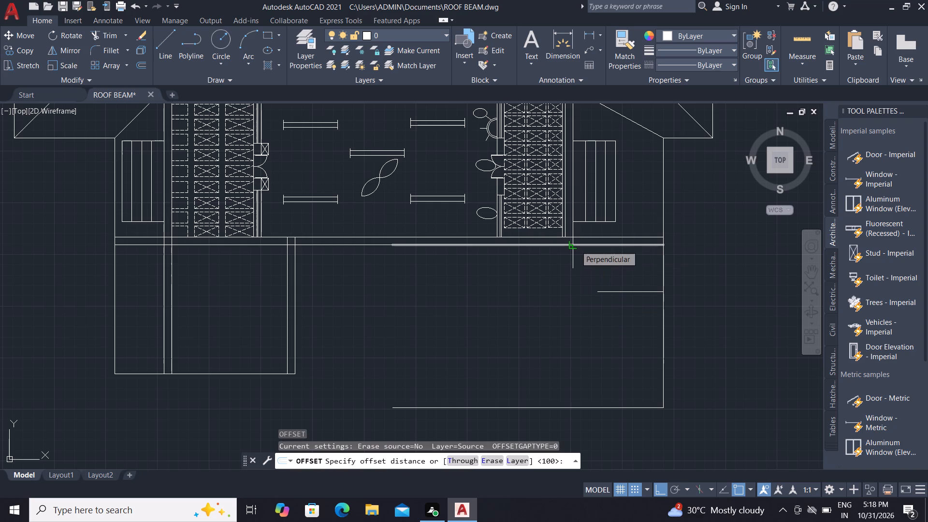
key("3")
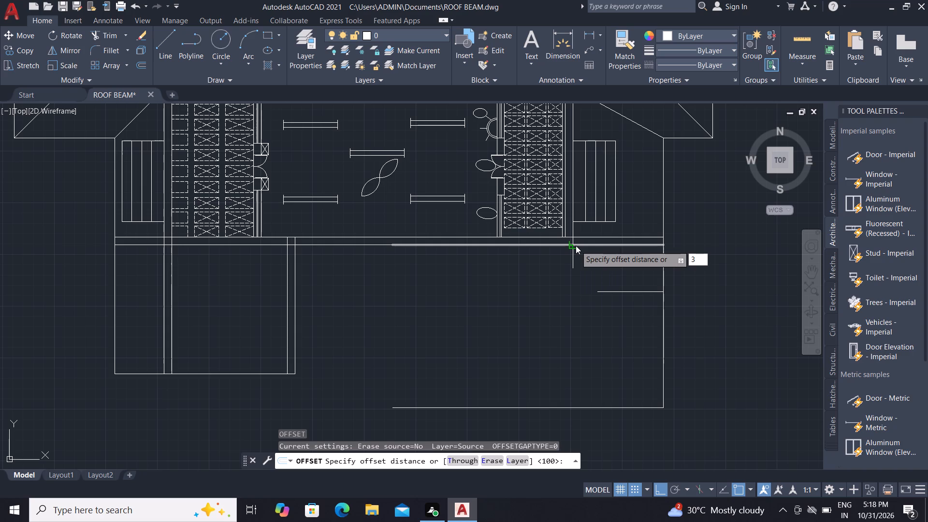
key("6")
type("50")
key("space")
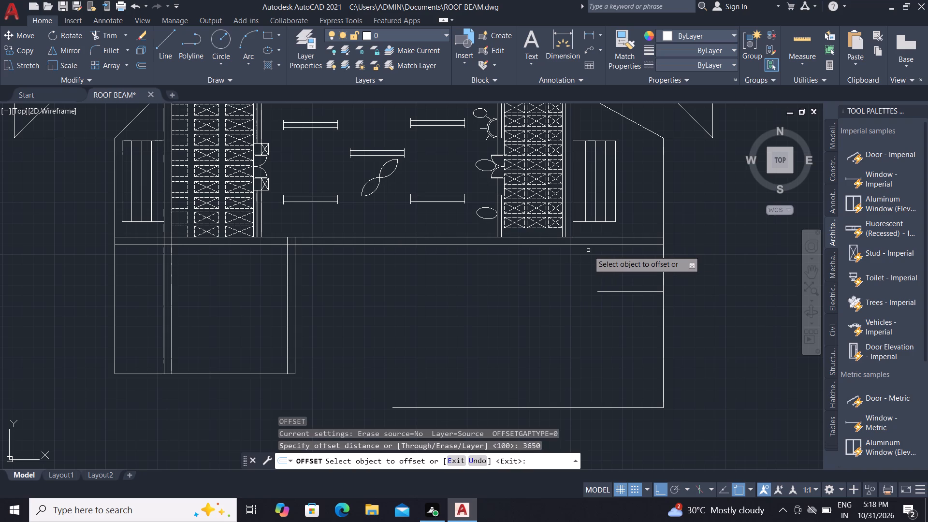
left_click(579, 244)
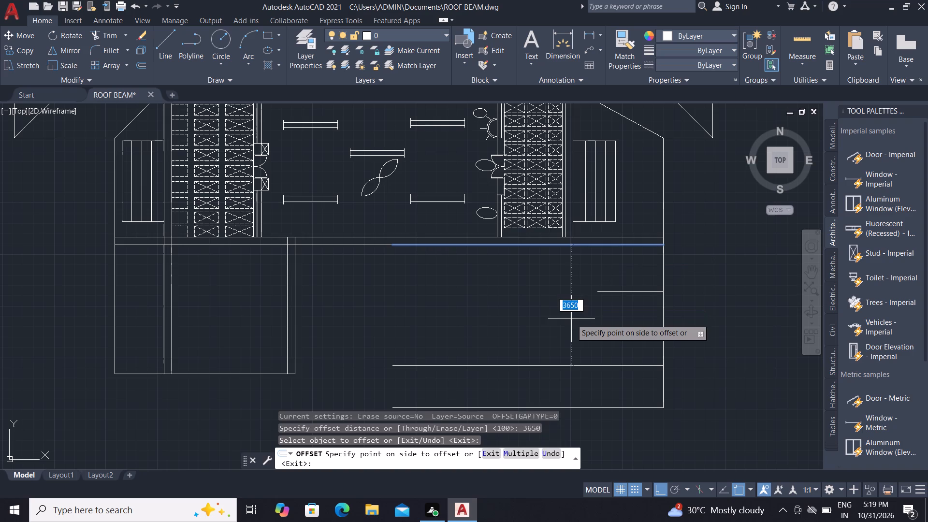
left_click(571, 319)
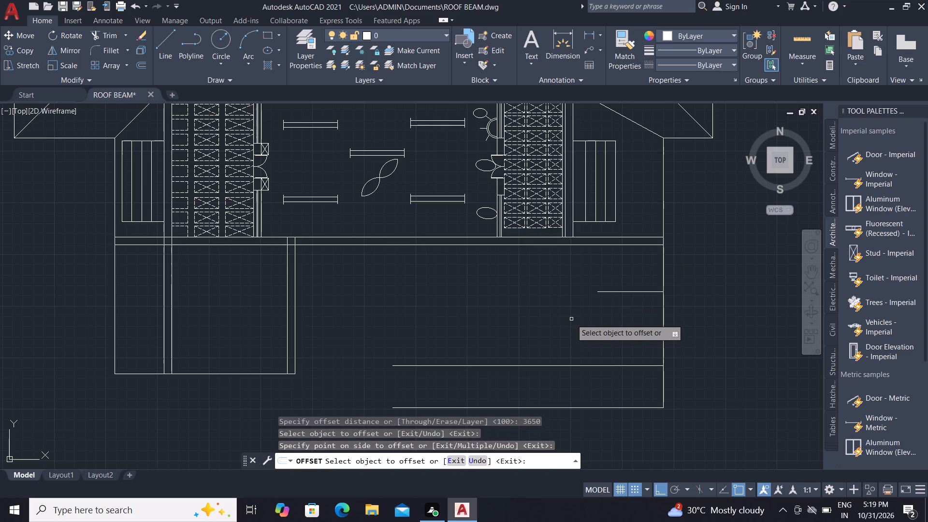
key("Escape")
Extend the new offset line leftward across the lower-left bays to the outer left wall line.
type("EX")
key("space")
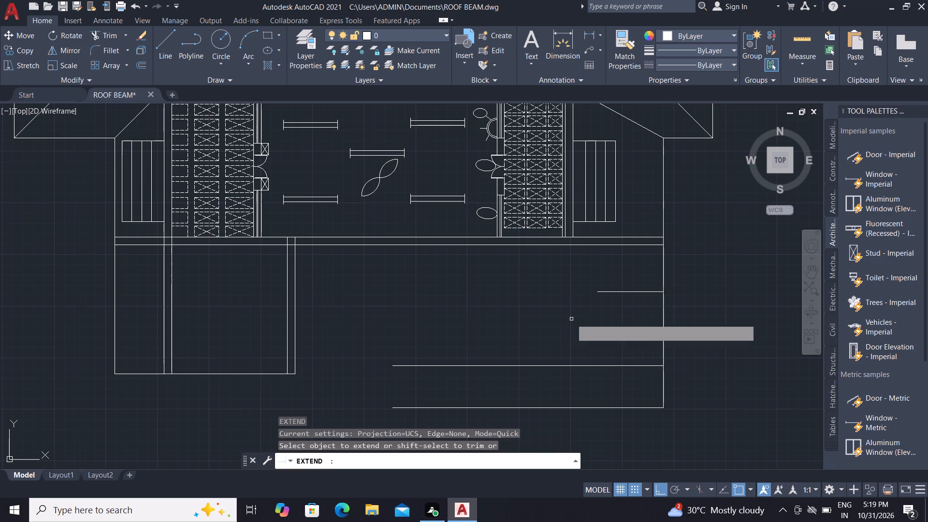
left_click(508, 366)
left_click(323, 366)
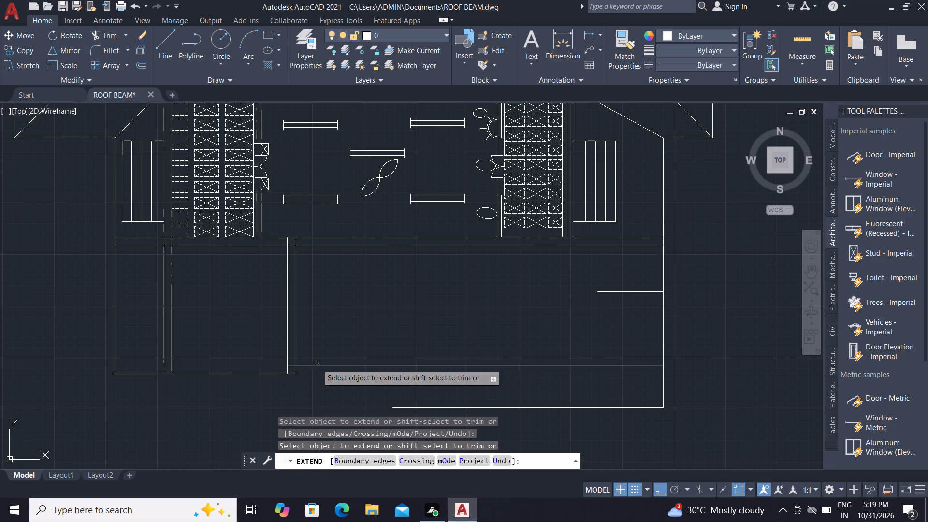
left_click(314, 364)
left_click(312, 366)
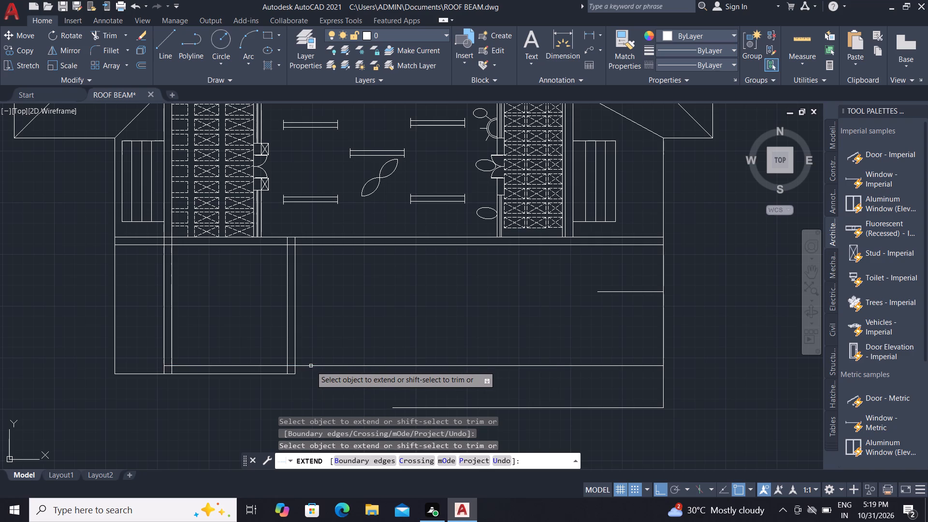
left_click(310, 366)
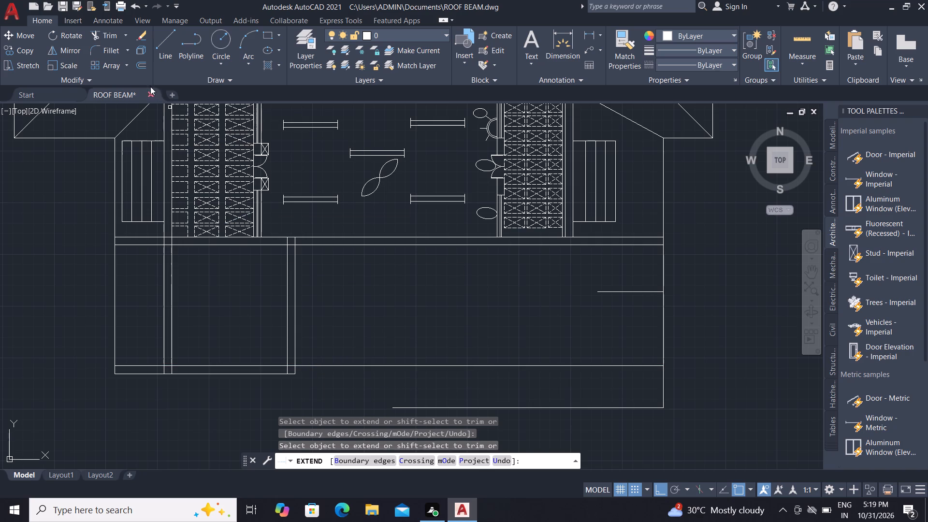
Trim the lower-left bays' vertical lines below the extended line and remove both old bottom lines beneath it.
left_click(103, 36)
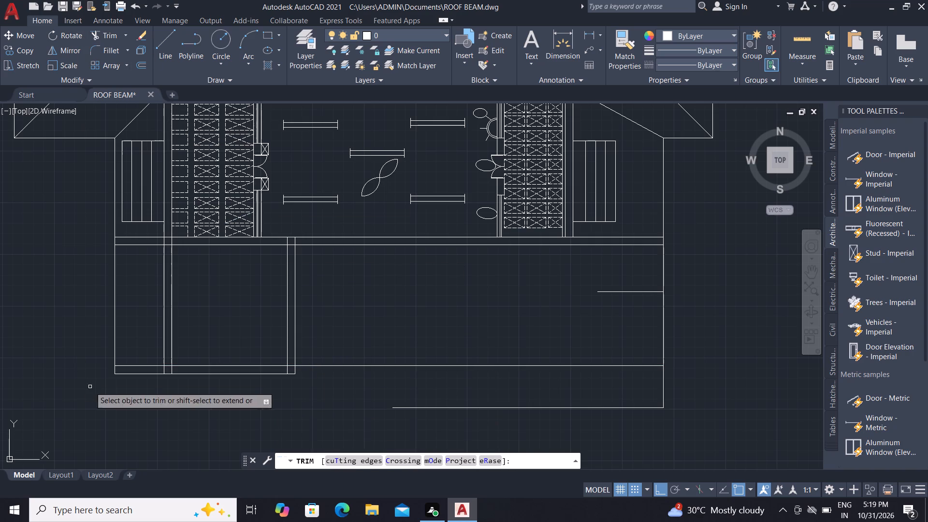
scroll(200, 414, "up", 1)
left_click(92, 346)
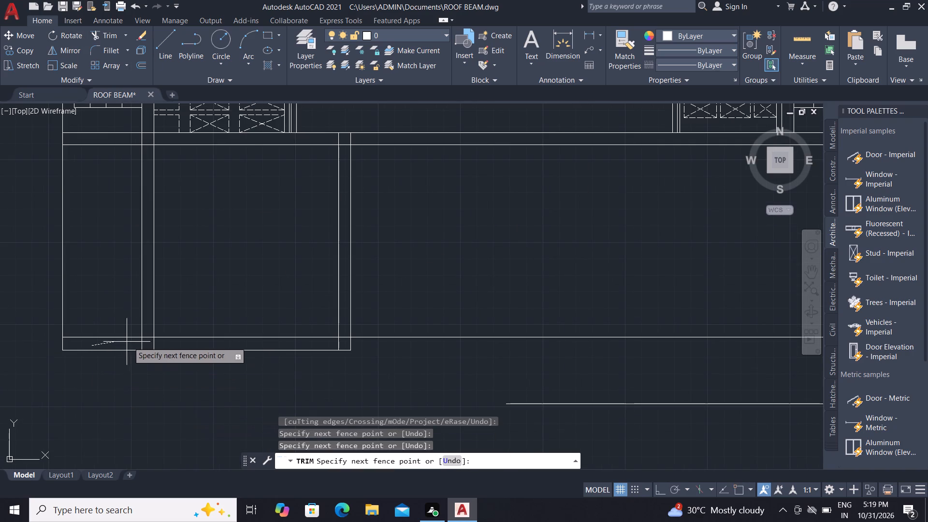
left_click(170, 342)
left_click(335, 343)
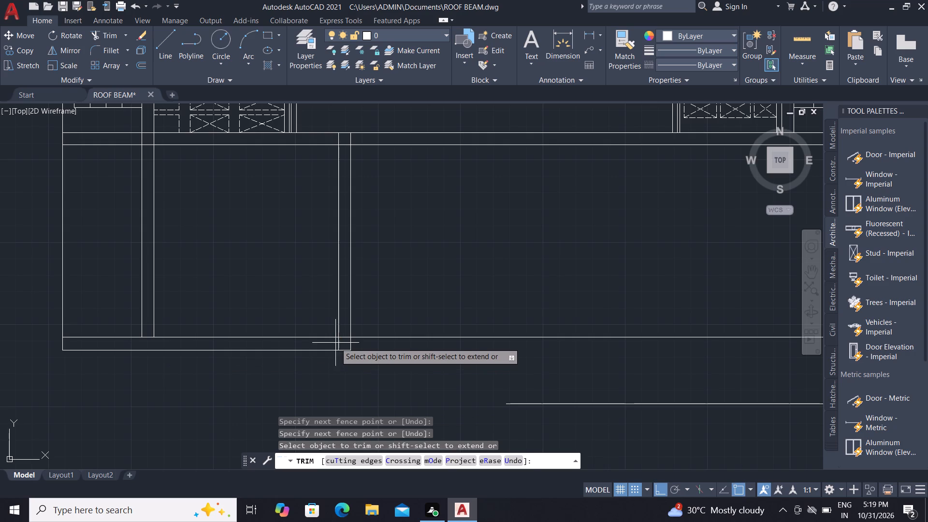
left_click(362, 347)
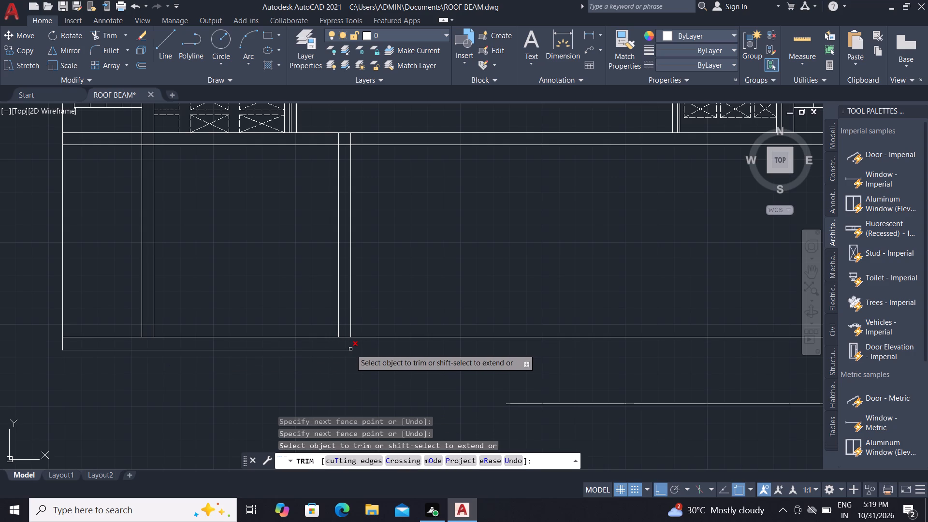
left_click(350, 349)
left_click(49, 342)
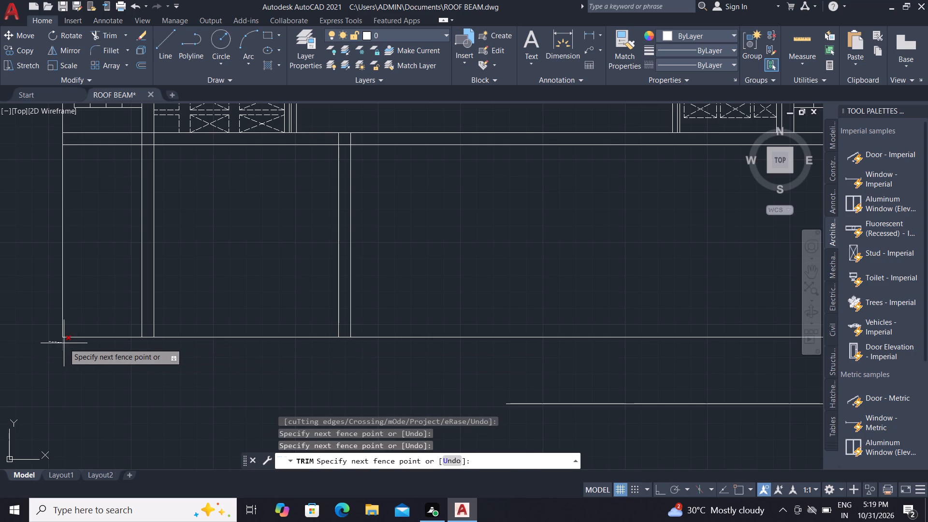
left_click(64, 343)
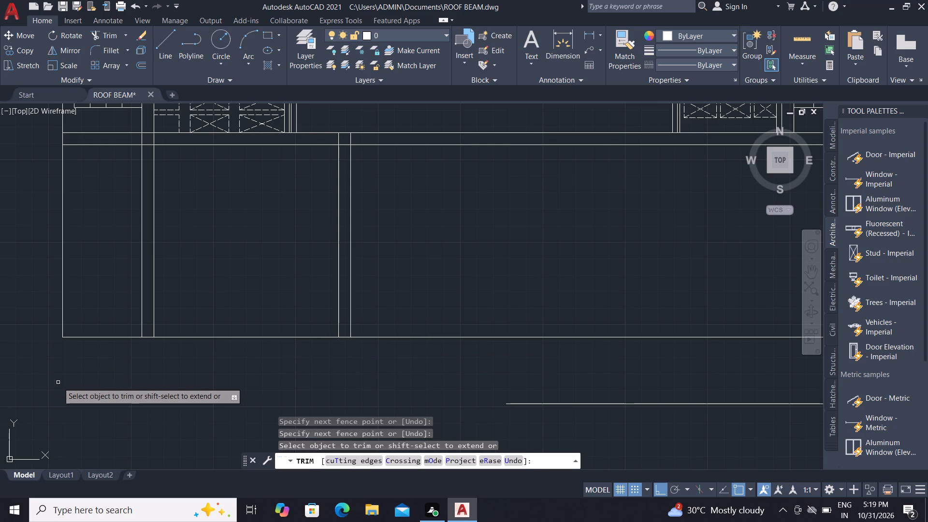
scroll(57, 373, "down", 1)
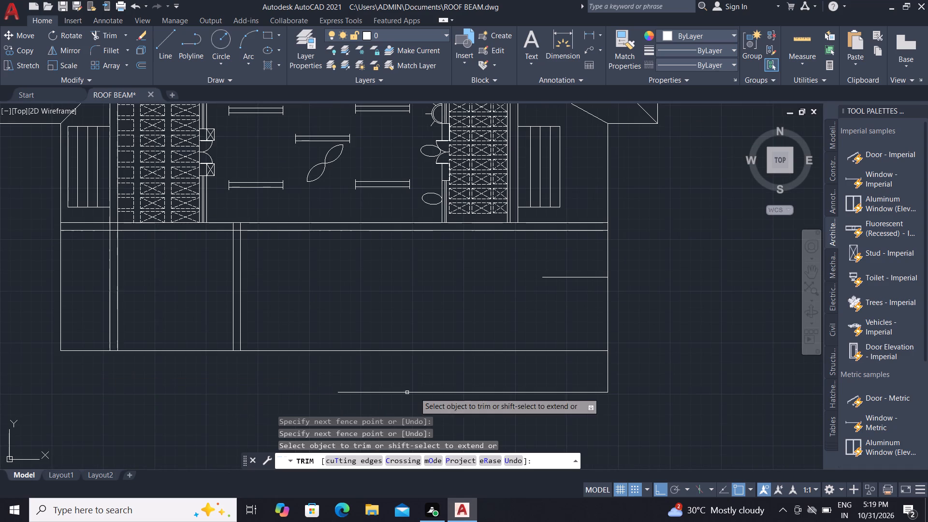
left_click(441, 392)
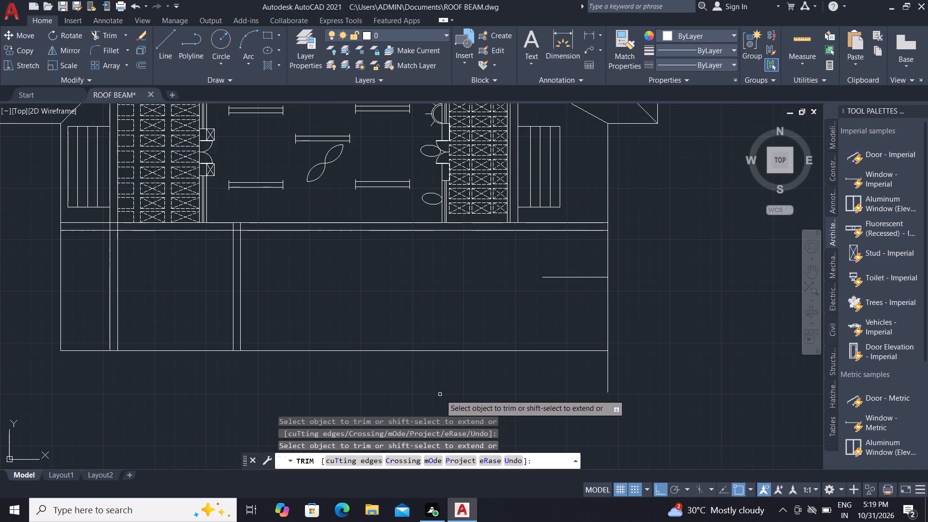
Draw a vertical line in the lower-left bay from the lower horizontal beam line down to the bottom outline.
middle_click_drag(451, 393, 521, 372)
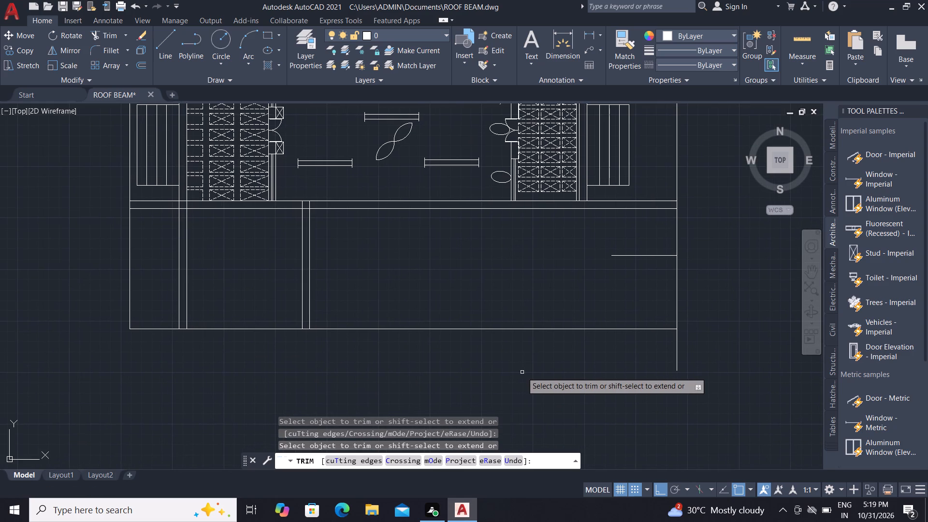
scroll(523, 374, "down", 1)
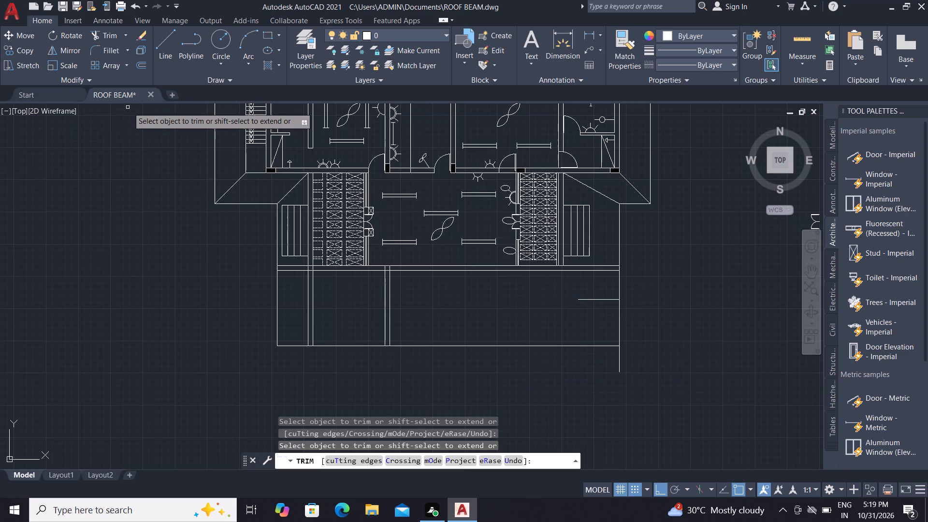
left_click(163, 40)
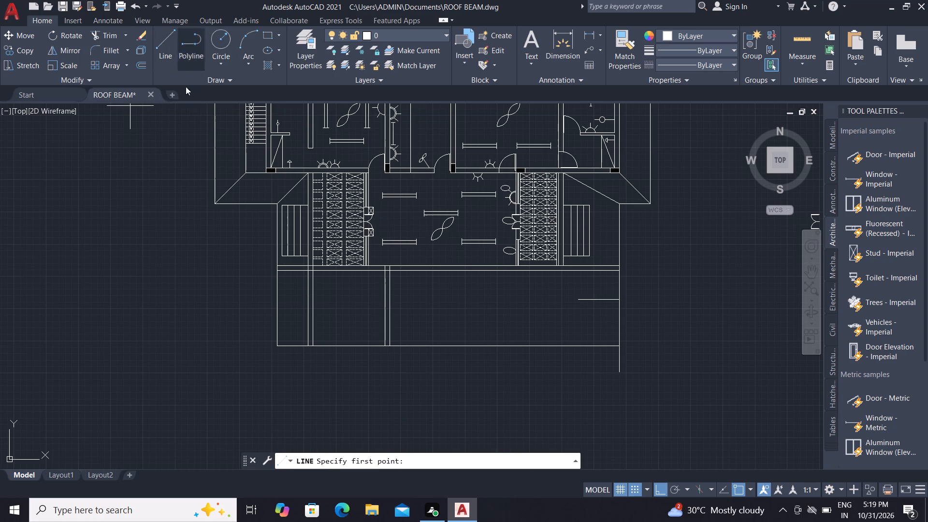
scroll(304, 273, "up", 1)
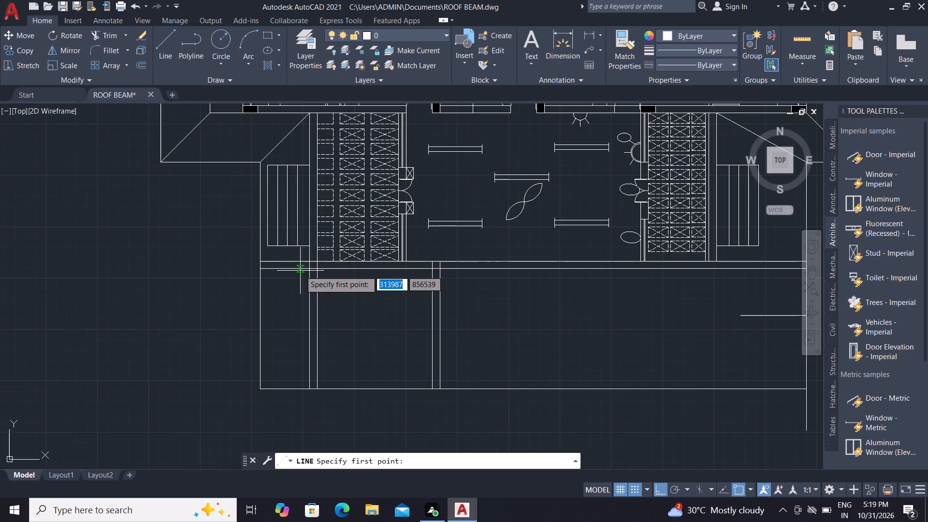
left_click(291, 267)
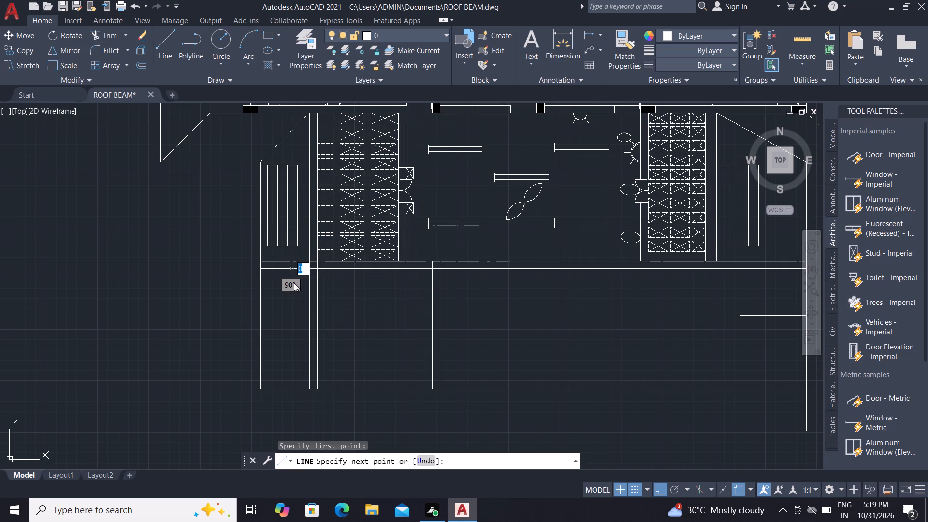
left_click(290, 392)
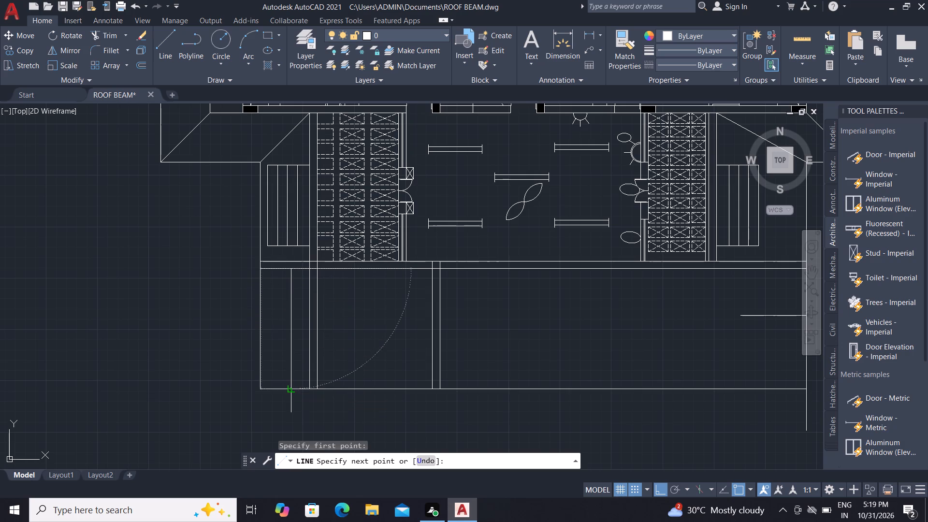
Trim the old pair of vertical lines below the left hatched block, between the lower beam line and the bottom outline.
left_click(110, 35)
left_click(304, 318)
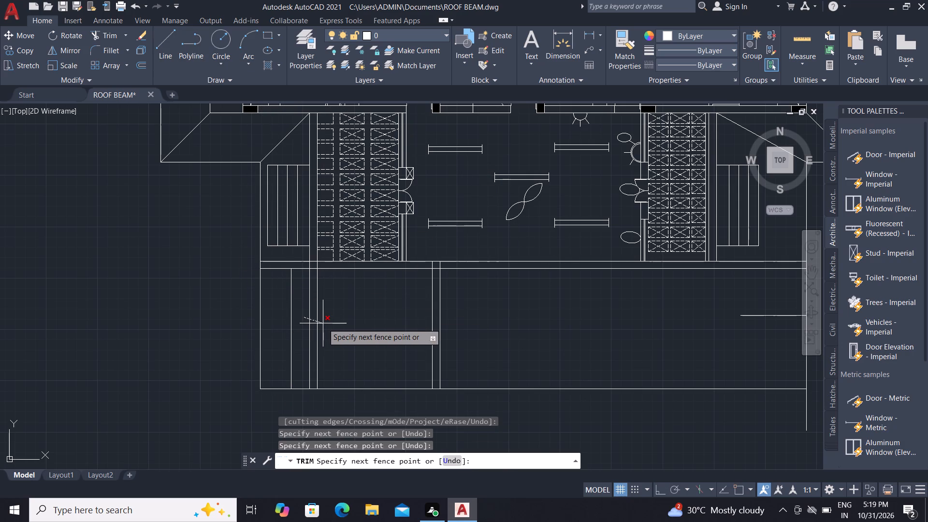
left_click(334, 325)
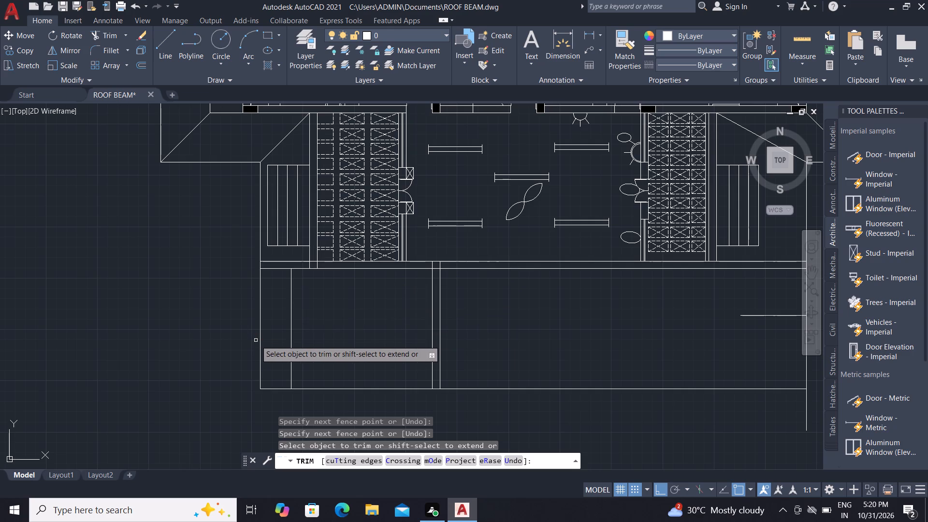
key("Escape")
Extend the new vertical line in the lower-left bay up to the upper horizontal beam line.
type("EX")
key("space")
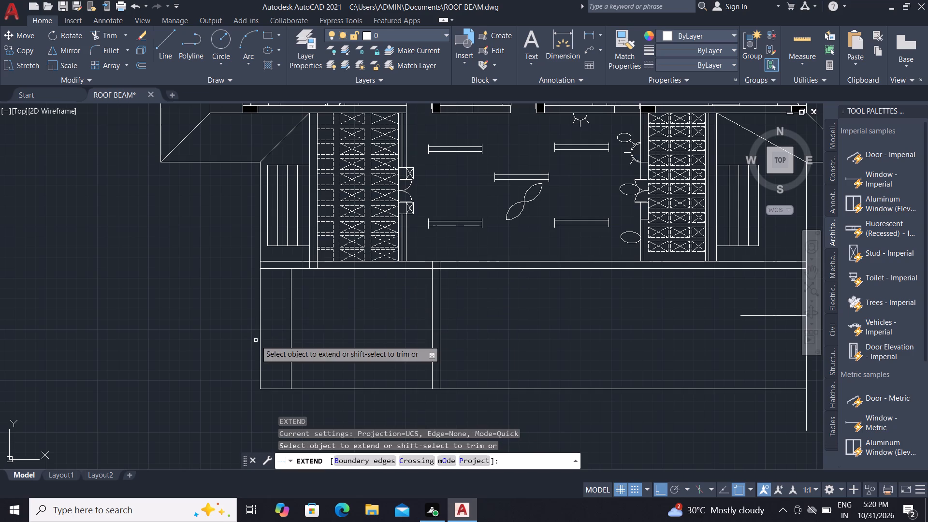
left_click(291, 277)
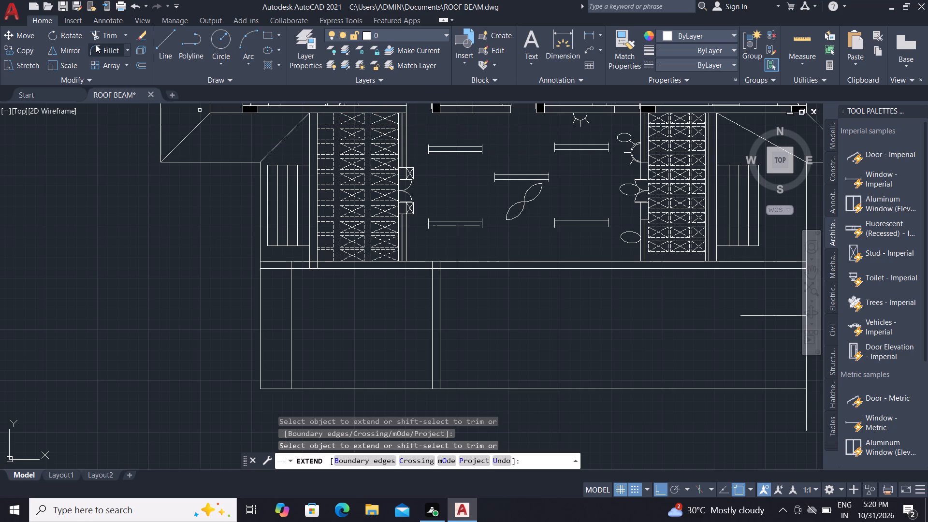
left_click(77, 21)
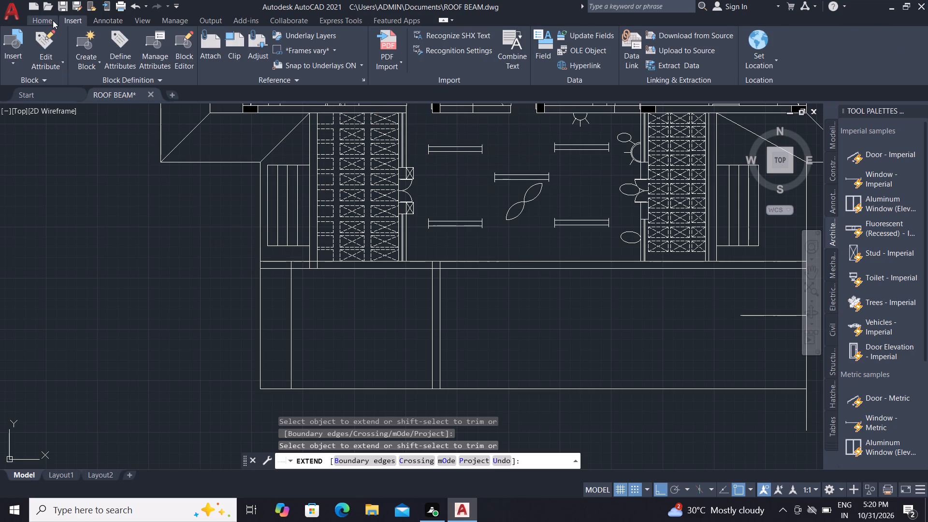
left_click(53, 20)
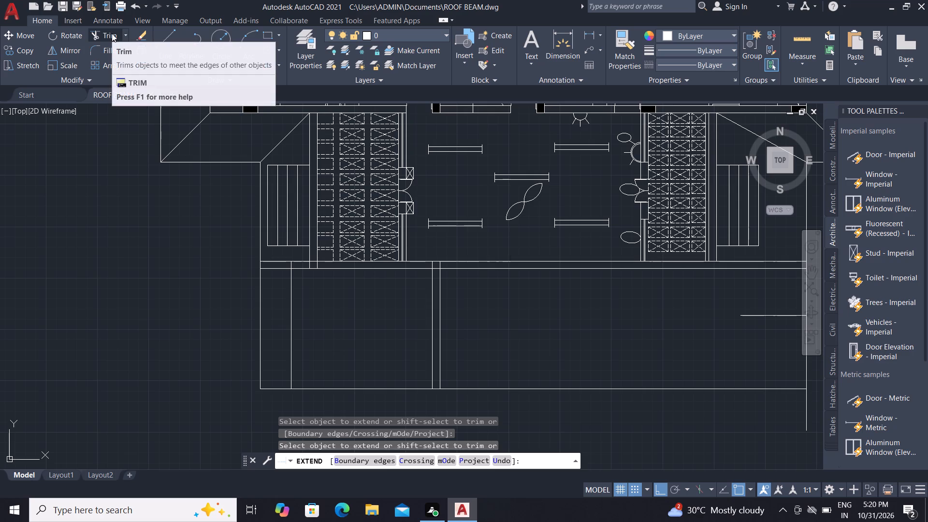
Trim both horizontal beam lines between the outer left wall line and the new vertical line.
left_click(112, 33)
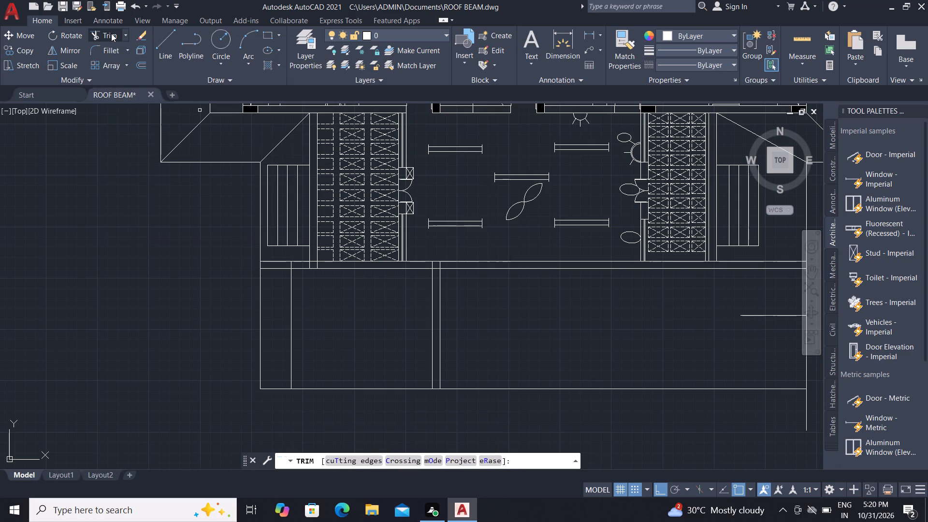
left_click(111, 33)
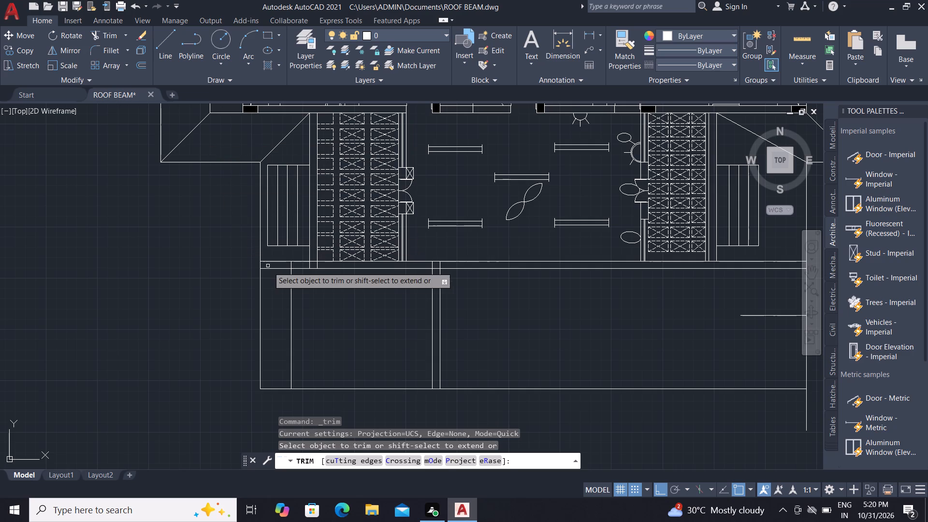
left_click(275, 275)
left_click(281, 256)
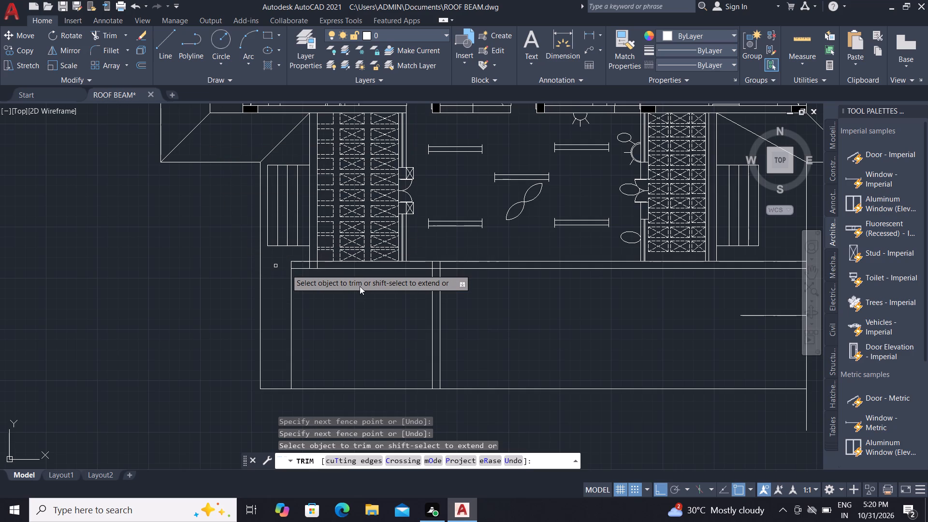
Trim the two vertical line stubs between the horizontal beam lines below the left hatched block.
scroll(355, 277, "up", 4)
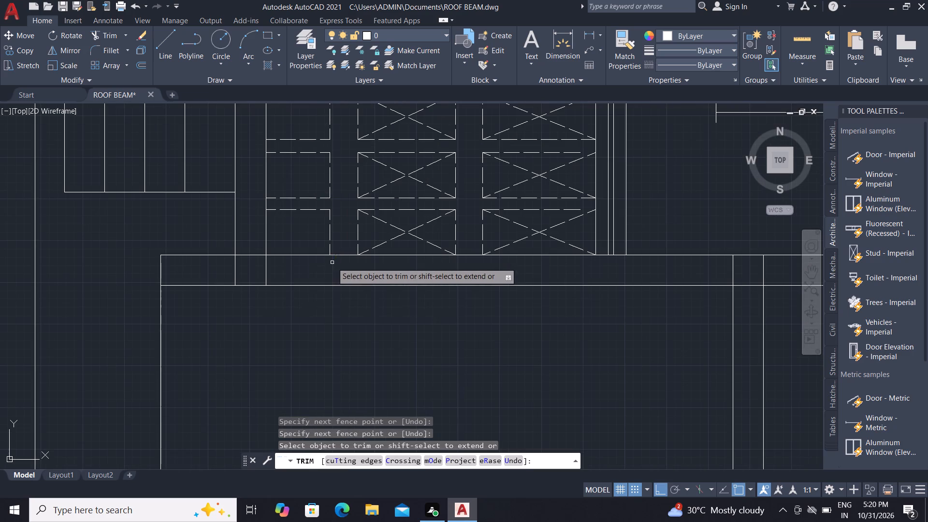
left_click(232, 274)
left_click(274, 272)
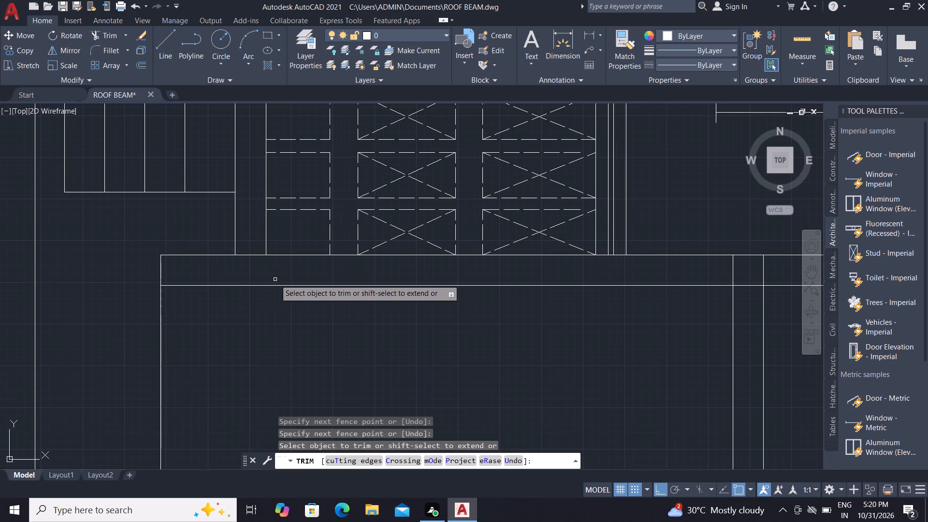
Trim away the middle pair of vertical lines below and between the two horizontal beam lines.
scroll(314, 280, "down", 2)
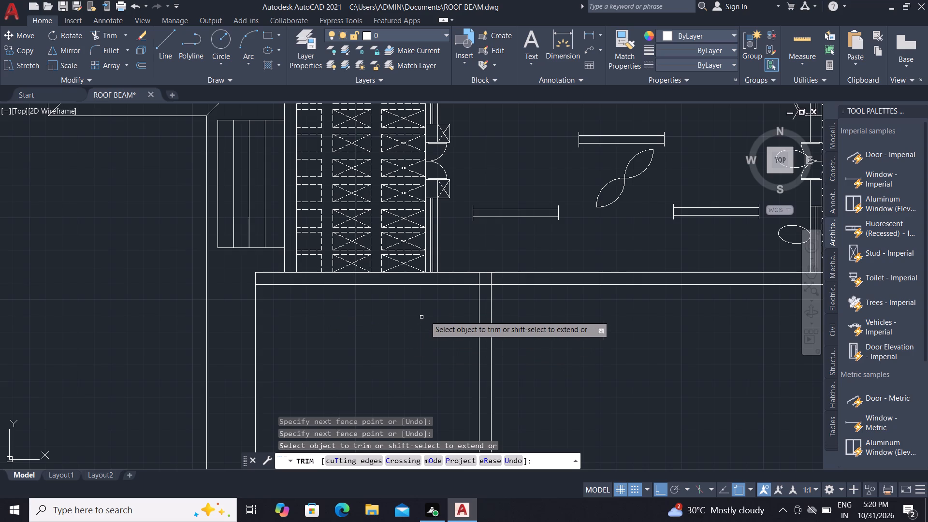
left_click(470, 299)
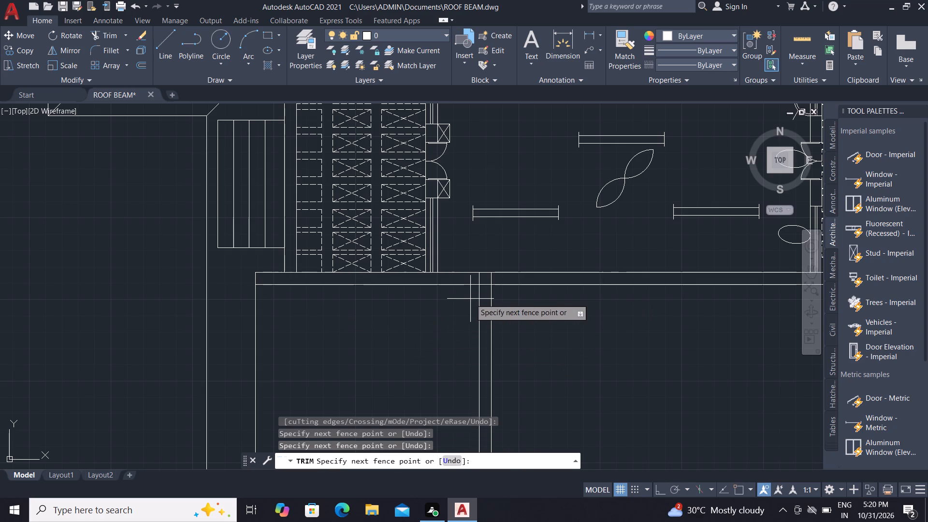
left_click(517, 306)
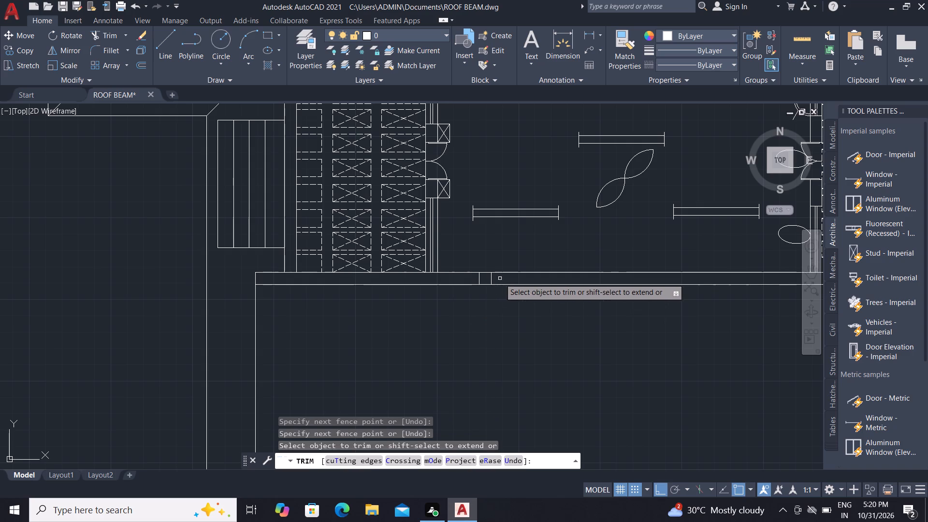
scroll(500, 278, "up", 1)
left_click(441, 281)
left_click(515, 283)
scroll(456, 309, "down", 2)
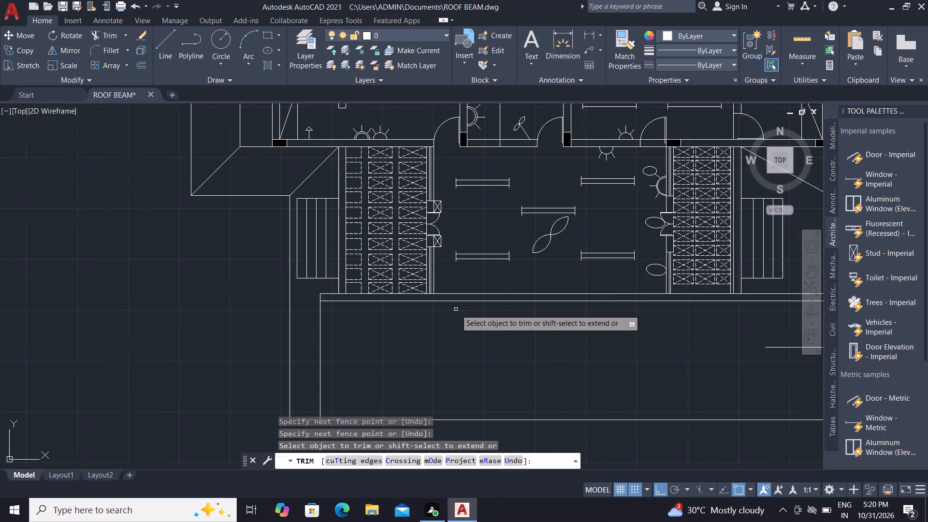
key("Escape")
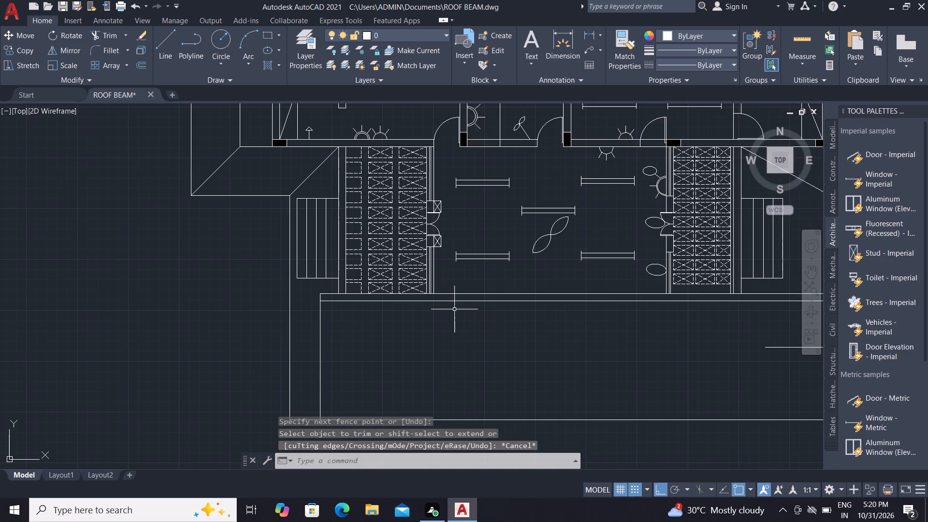
Extend the two outer wall lines on the left hatched block's right side down through the beam to the bottom outline.
type("EX")
key("space")
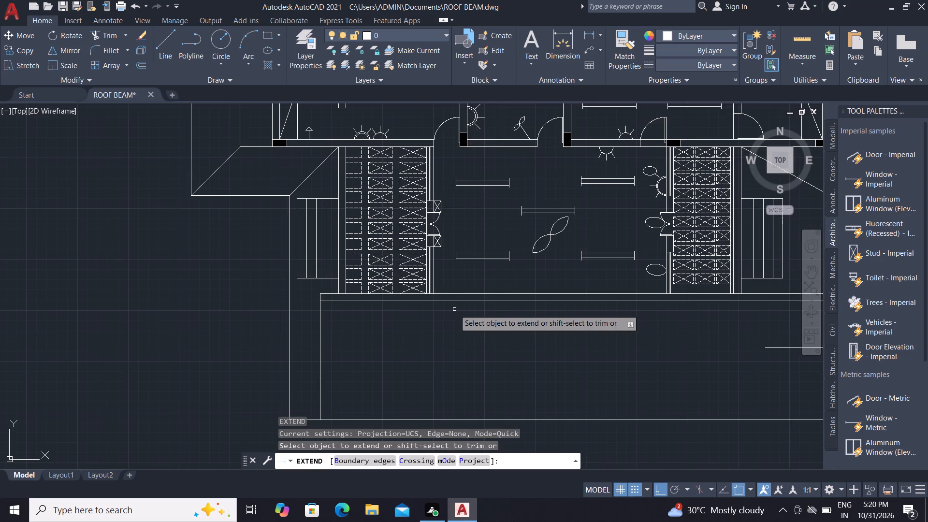
scroll(418, 283, "up", 2)
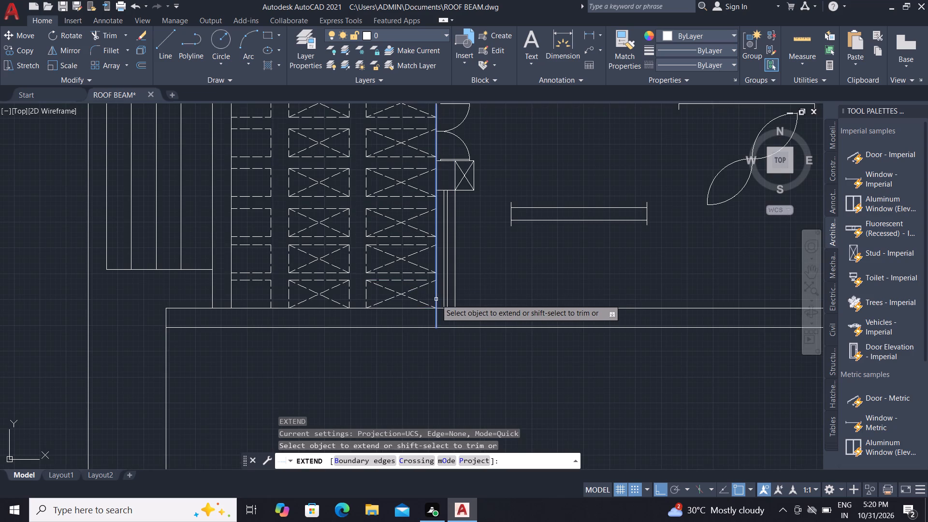
left_click(436, 299)
left_click(455, 303)
scroll(478, 279, "down", 1)
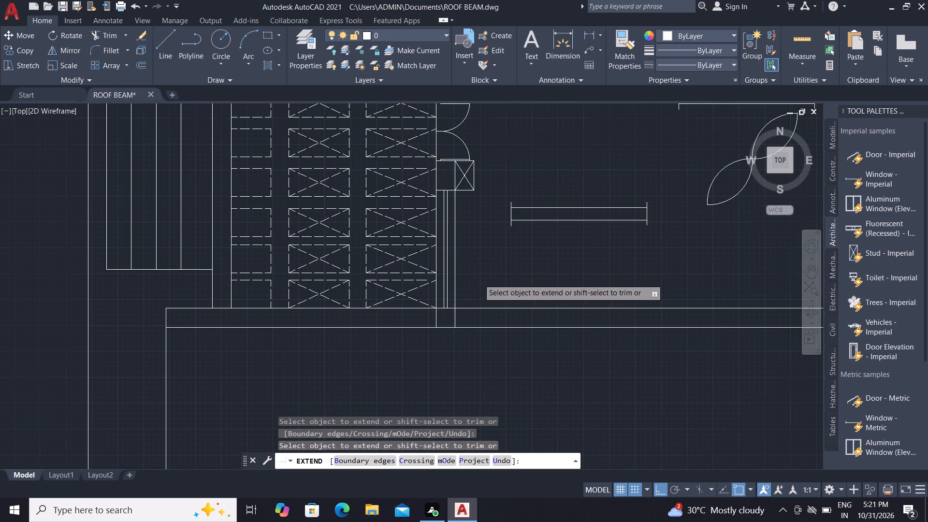
scroll(452, 302, "down", 2)
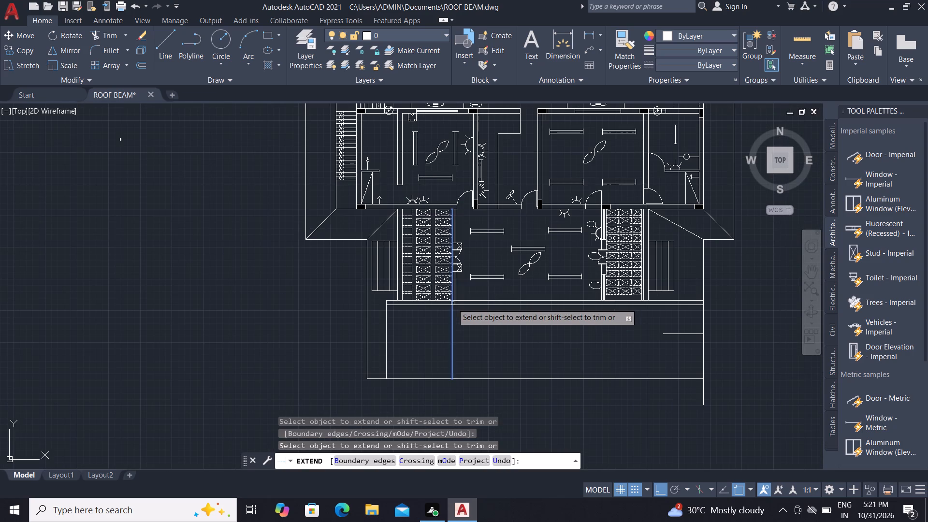
left_click(452, 304)
left_click(458, 303)
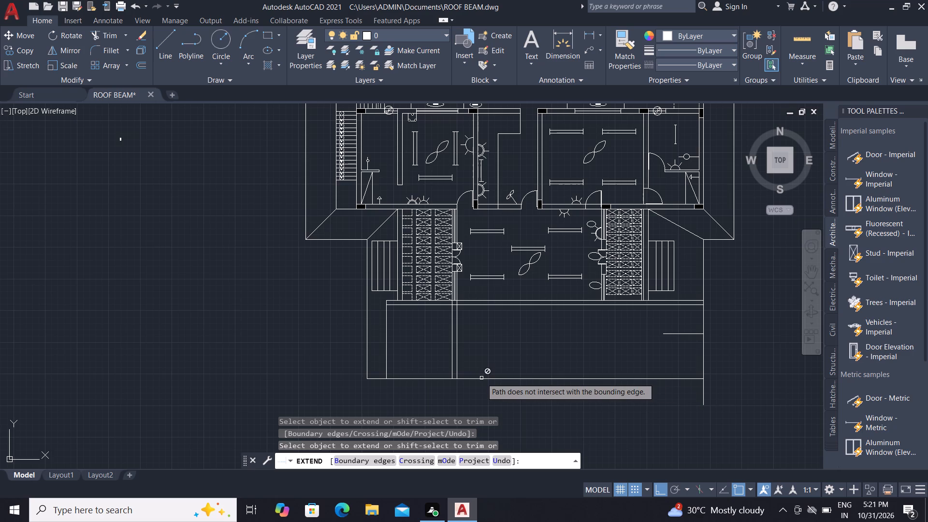
key("Escape")
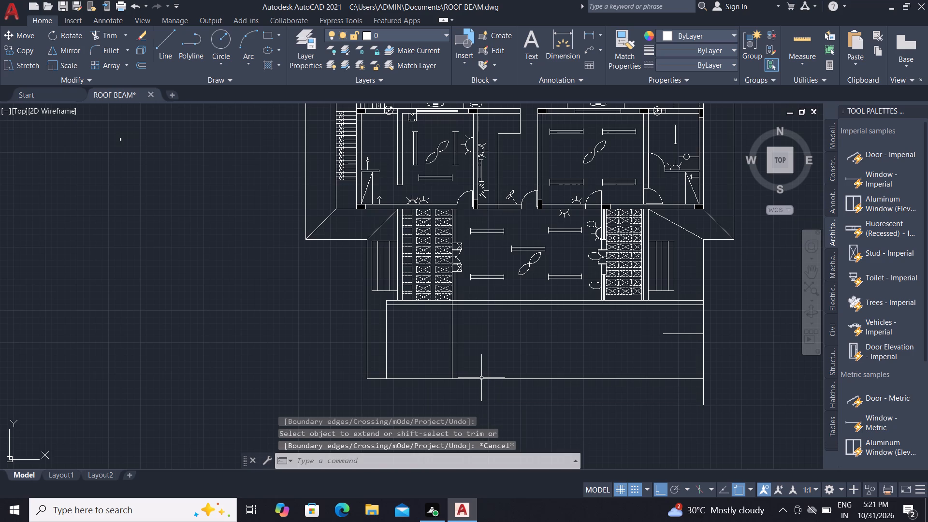
Offset the right-hand extended wall line 4800 to the right, into the central lower bay.
type("O 4800")
key("space")
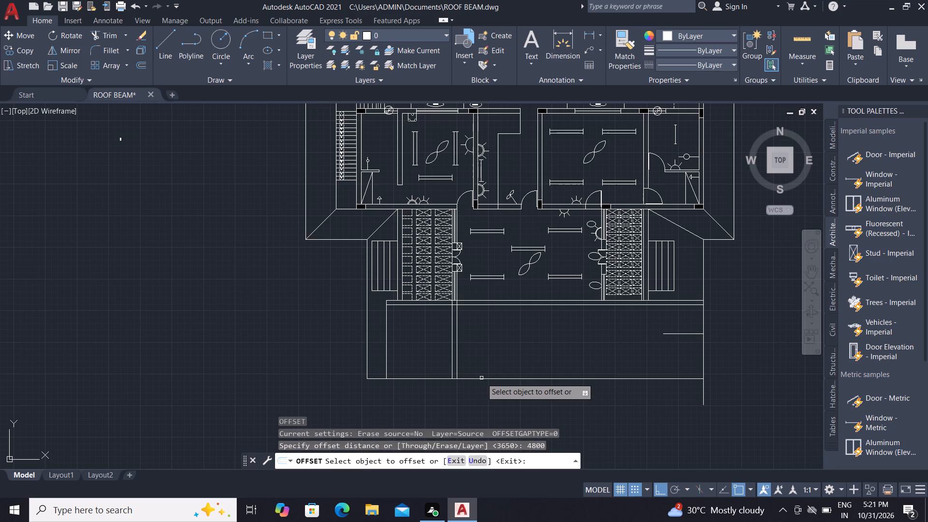
left_click(455, 355)
left_click(603, 339)
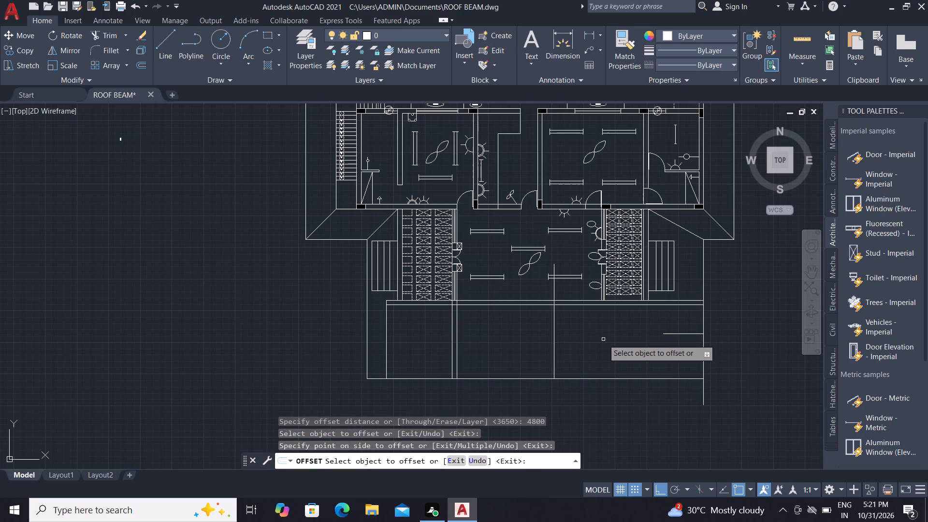
key("Escape")
Trim the new offset line's portion above the upper horizontal beam line, including the pieces crossing the light fixture.
type("TR")
key("space")
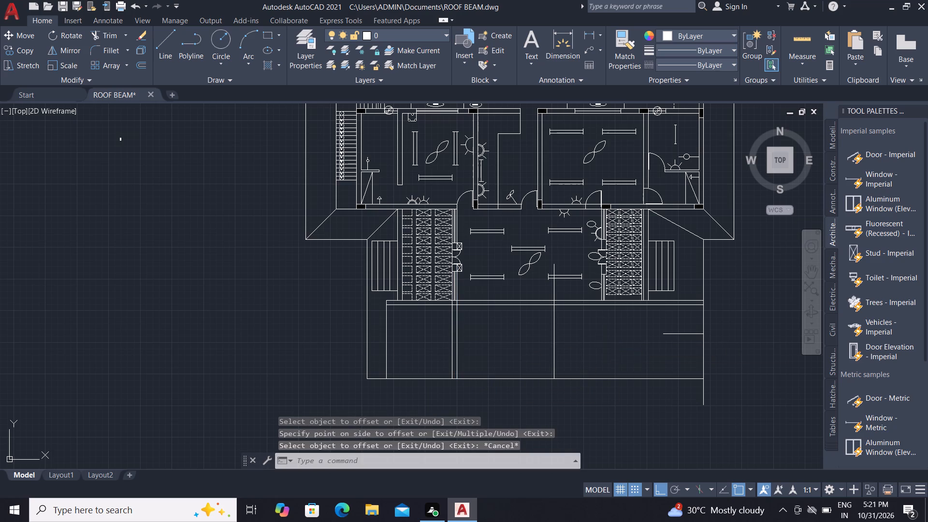
scroll(556, 293, "up", 3)
left_click(493, 284)
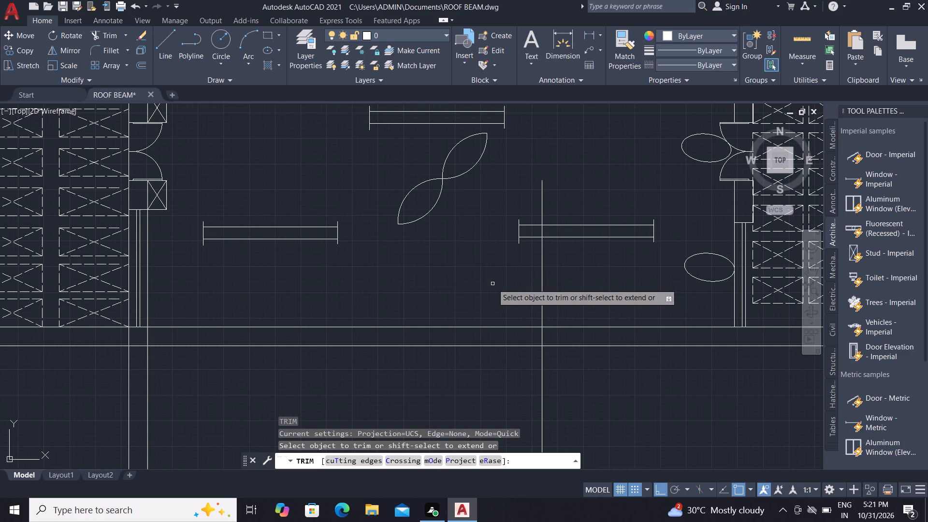
left_click(547, 265)
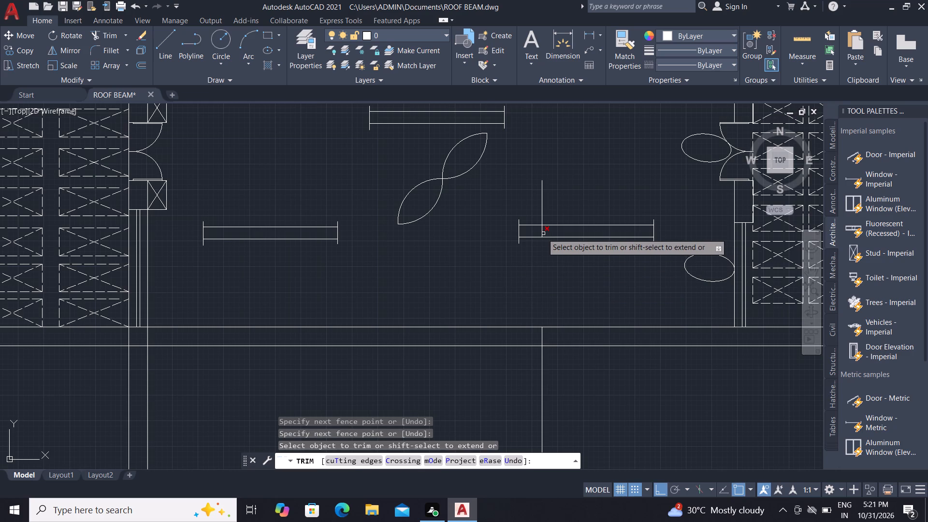
left_click(542, 233)
left_click(540, 216)
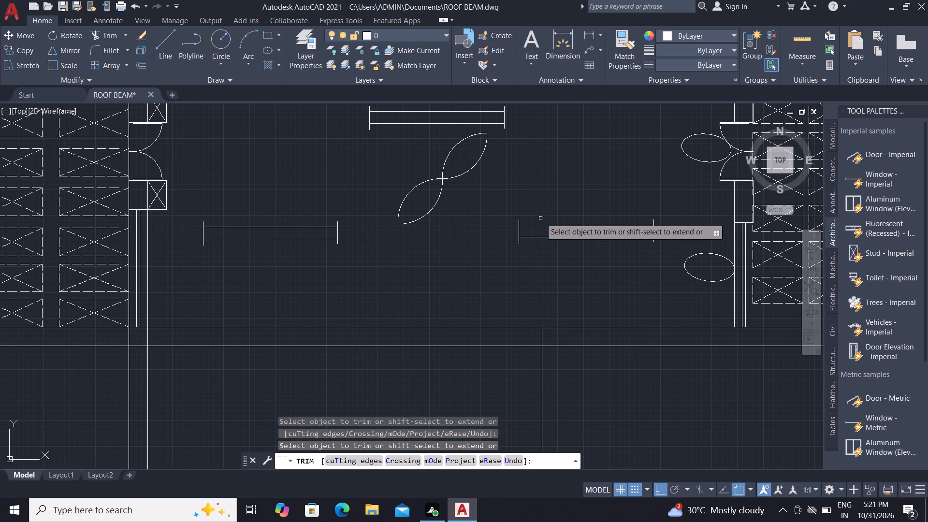
scroll(581, 348, "down", 2)
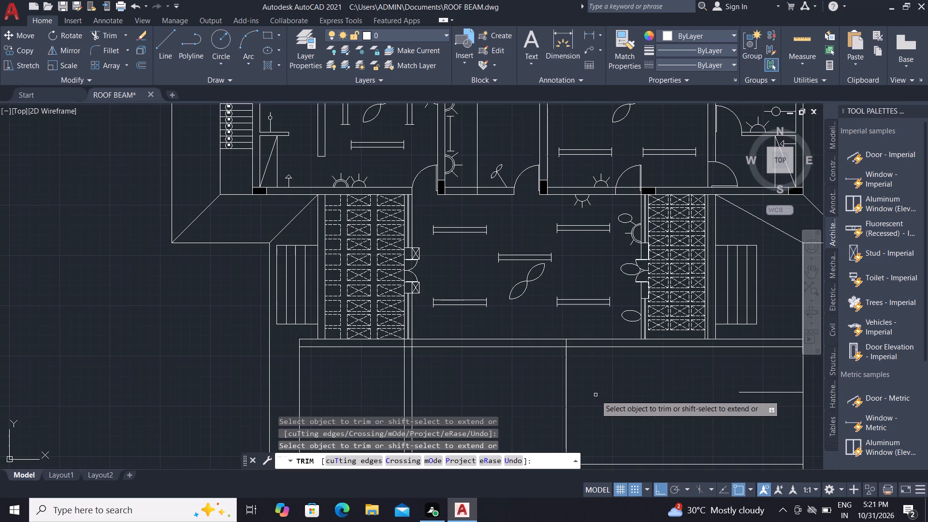
Offset the vertical line in the central lower bay 230 to the right to form a beam pair.
scroll(599, 305, "down", 2)
scroll(582, 403, "up", 3)
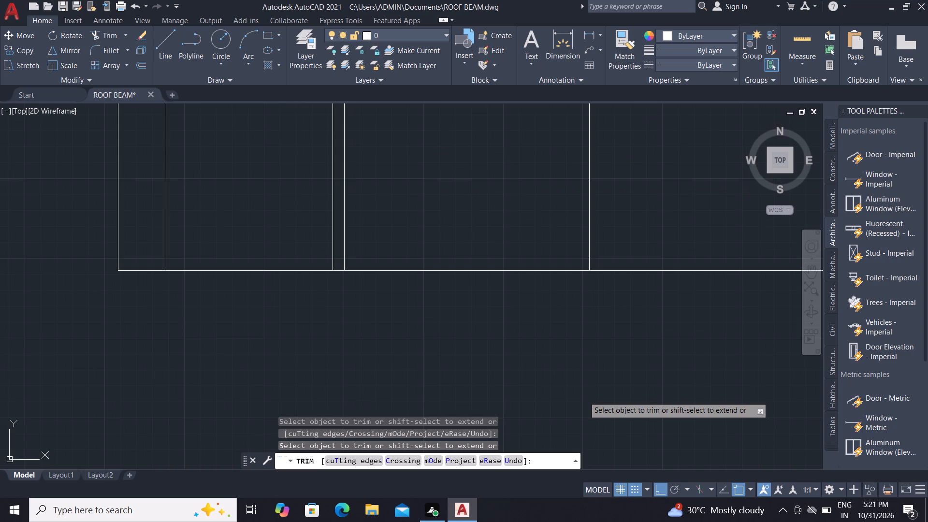
scroll(584, 396, "down", 2)
key("Escape")
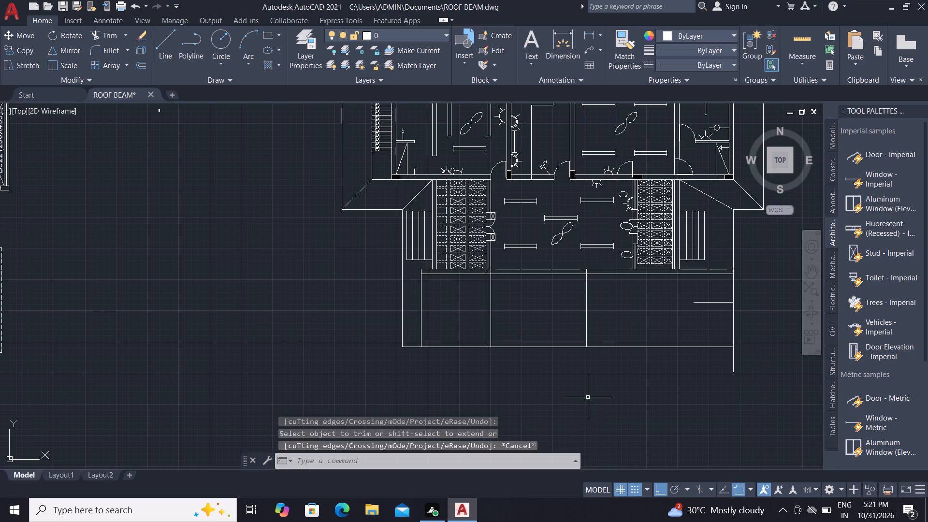
key("Escape")
key("Escape")
key("Escape")
type("O")
key("space")
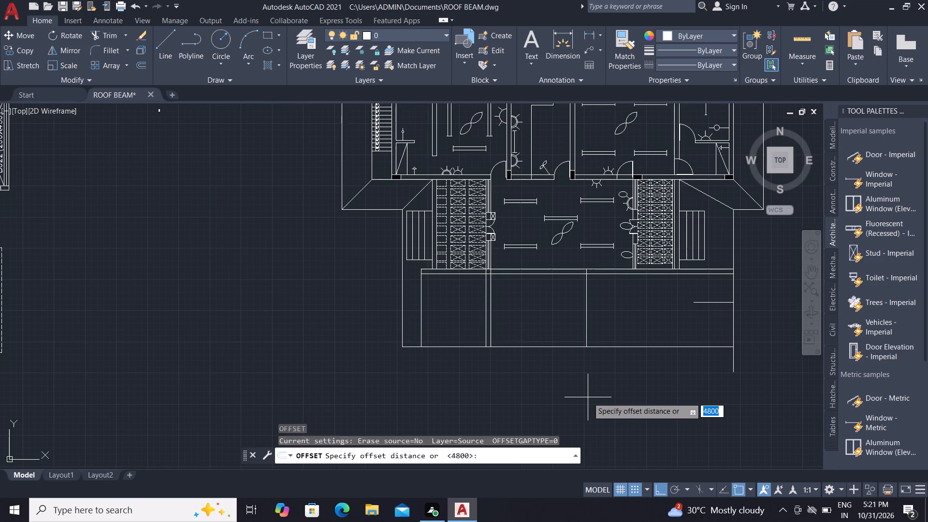
type("230")
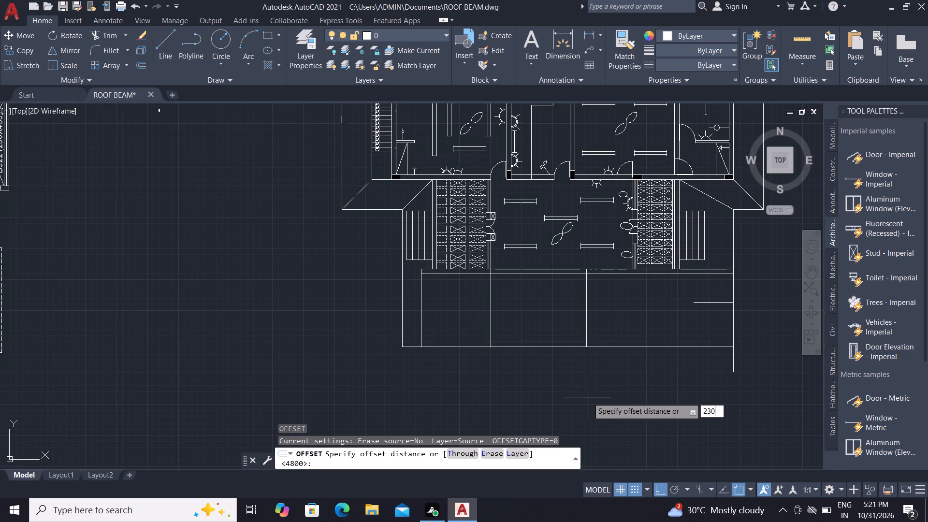
key("space")
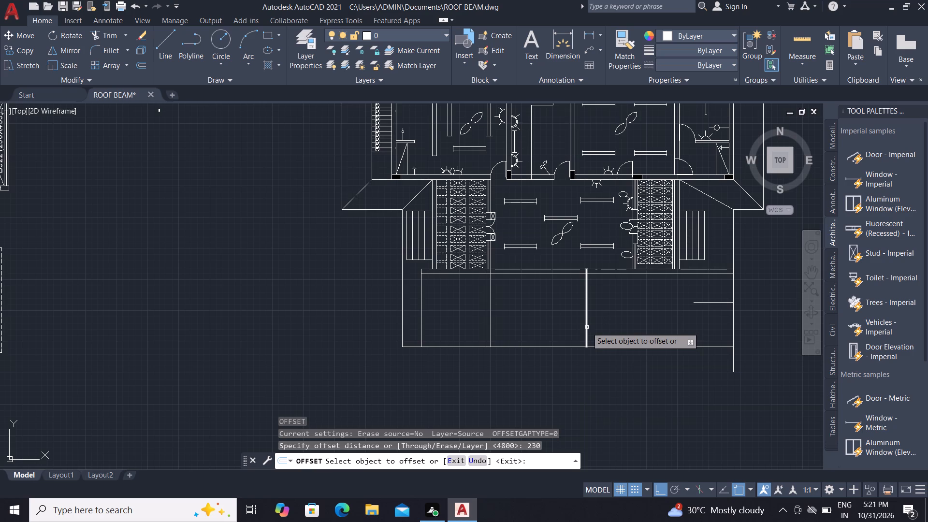
left_click(587, 327)
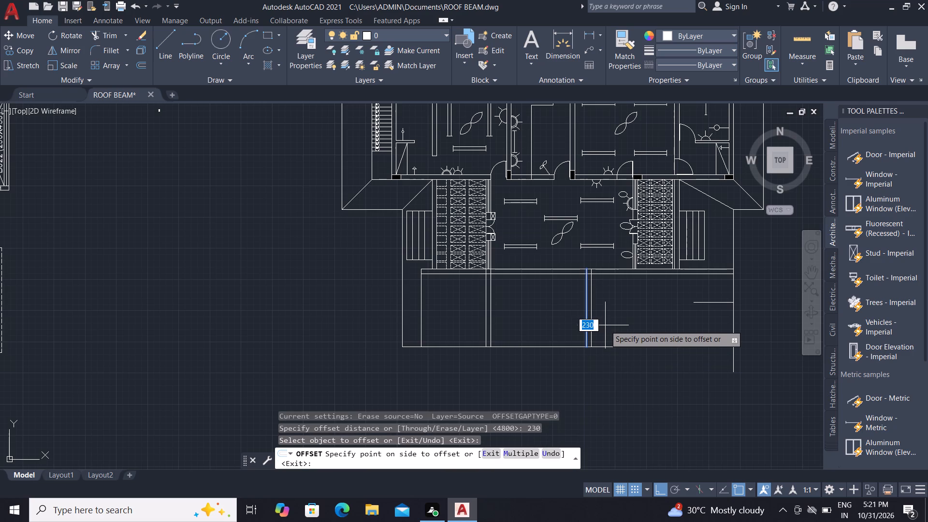
left_click(638, 332)
key("Escape")
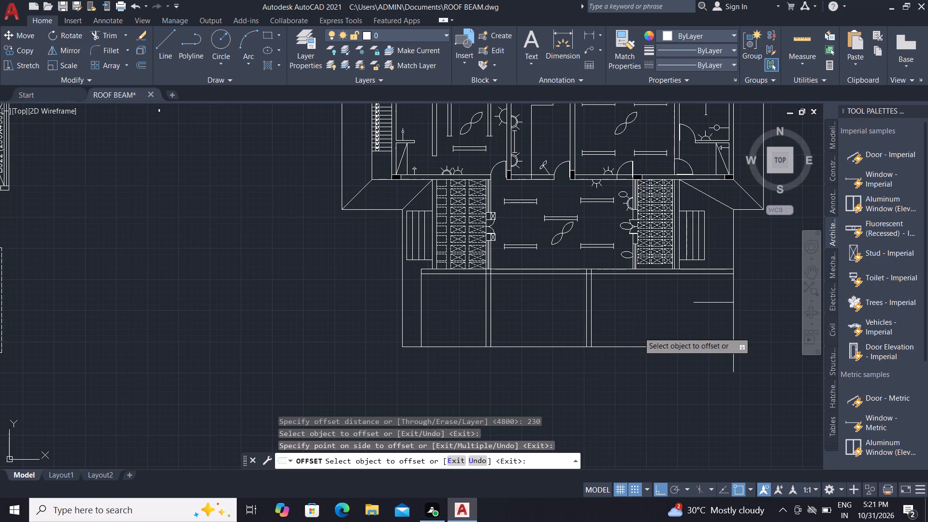
Offset the right-hand line of the new central beam pair 4200 to the right, below the right hatched block.
type("O")
key("space")
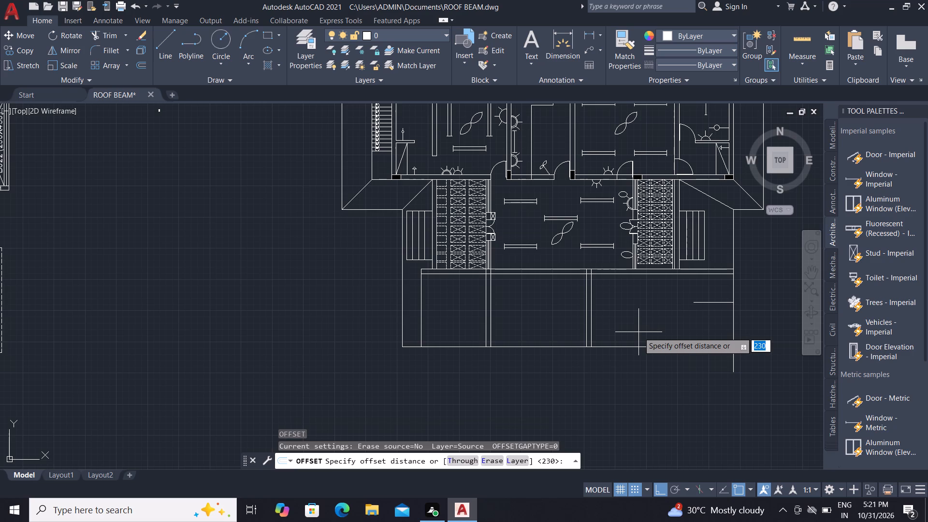
type("4200")
key("space")
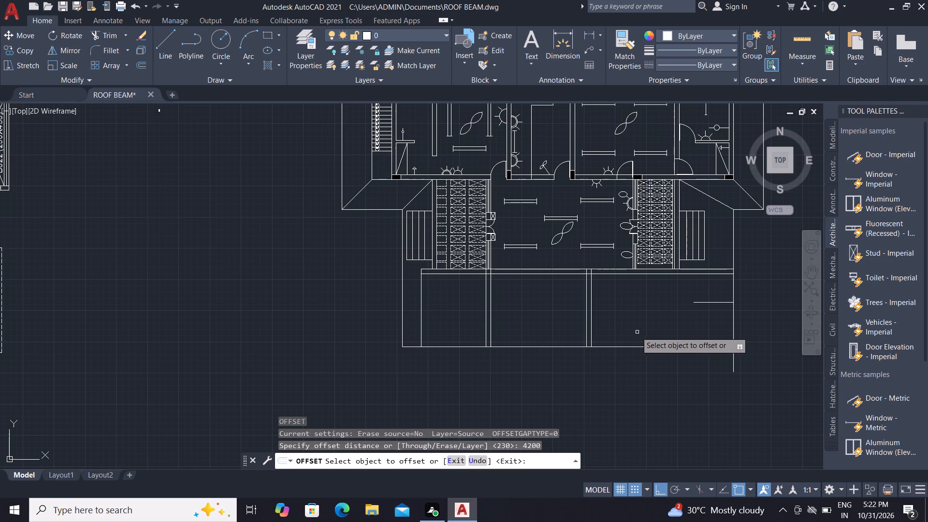
left_click(590, 323)
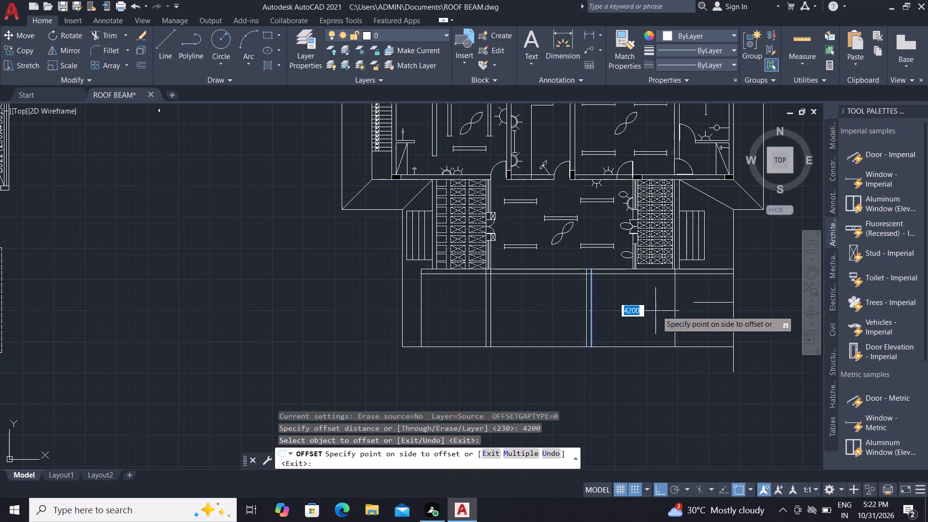
left_click(692, 309)
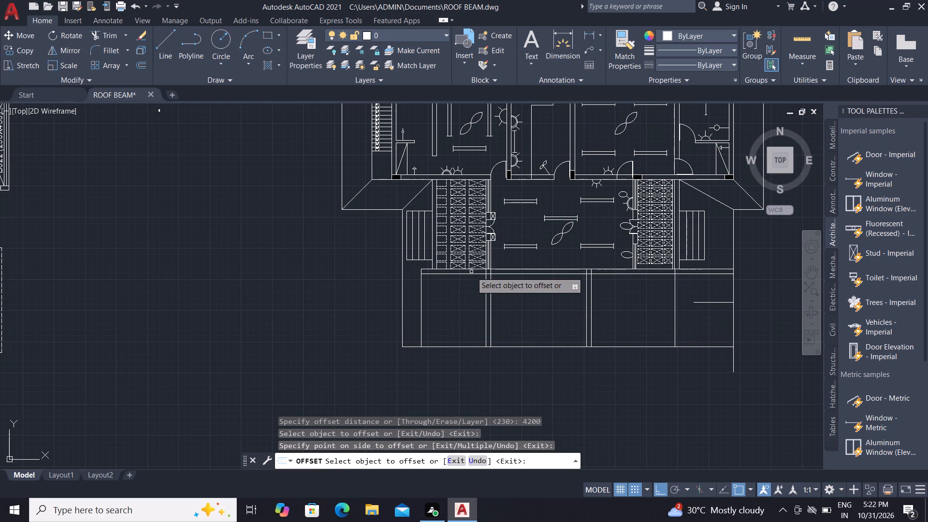
Trim both horizontal beam lines beyond the new 4200 offset line and remove the short stray horizontal line to its right.
left_click(101, 38)
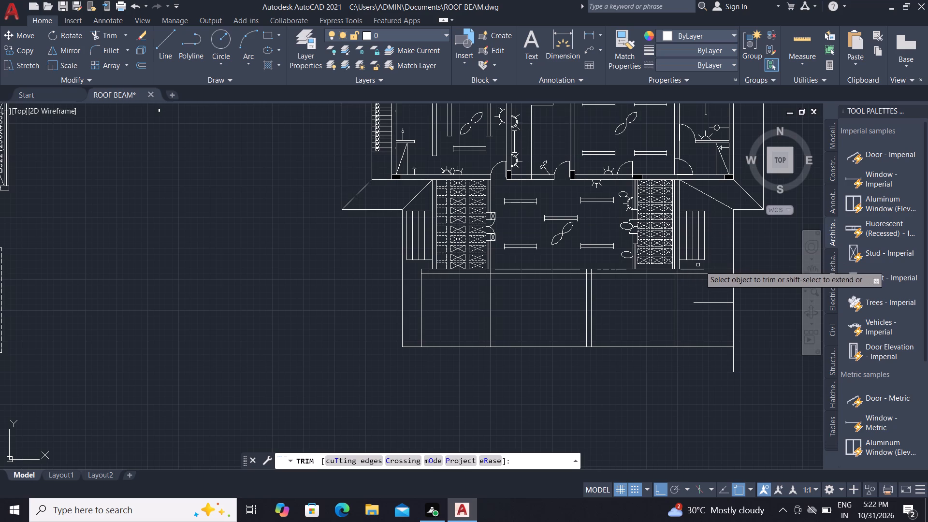
left_click(700, 271)
left_click(702, 275)
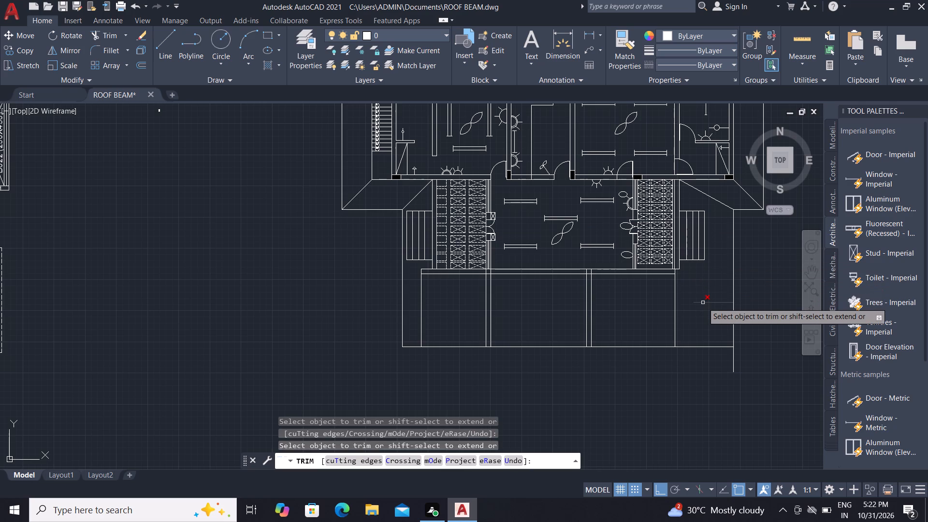
left_click(703, 303)
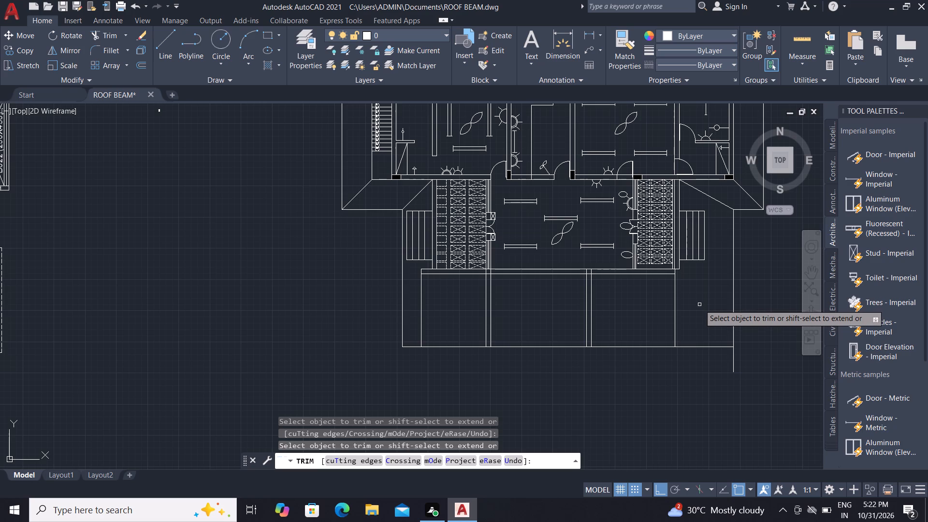
Trim the lower horizontal beam line where it crosses between the central pair of vertical beam lines.
scroll(654, 298, "up", 1)
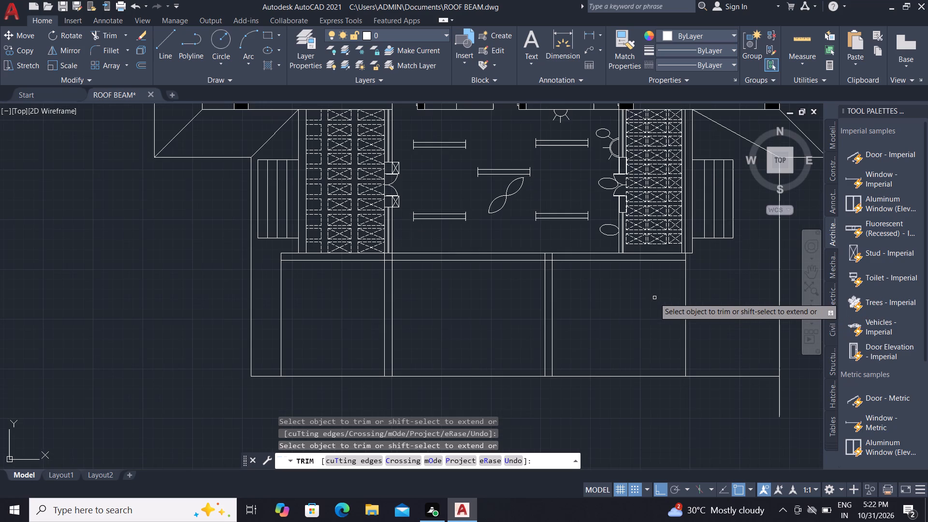
scroll(551, 254, "up", 3)
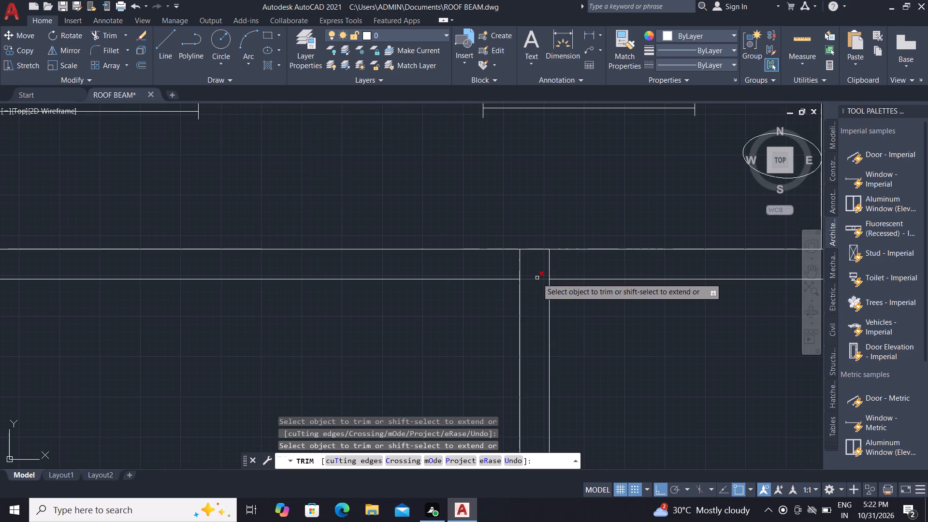
left_click(536, 279)
scroll(562, 305, "down", 3)
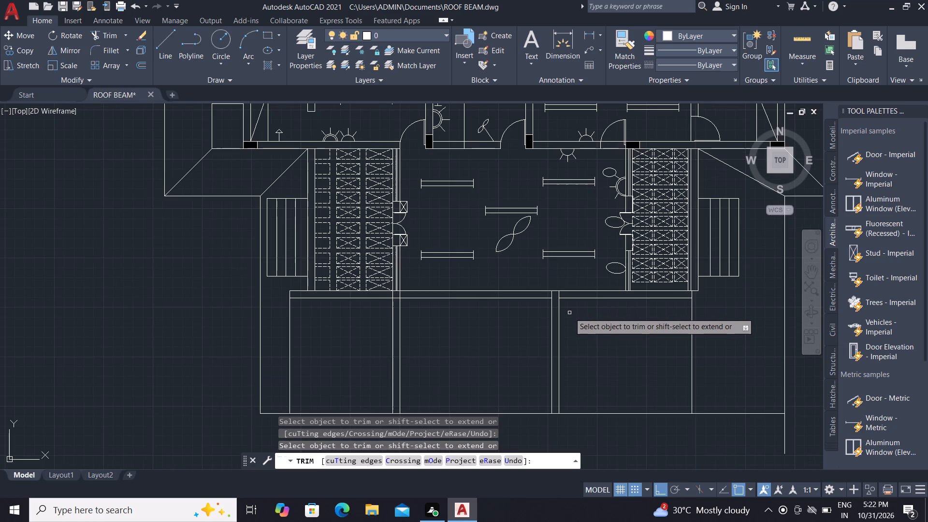
key("Escape")
Offset the vertical line at the right end of the horizontal beam 2920 to the left, into the right lower bay.
type("O")
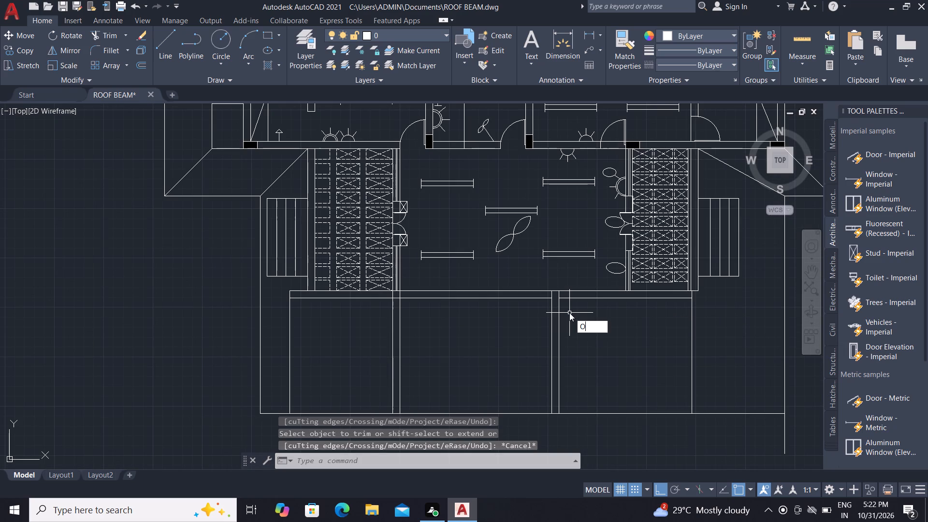
key("space")
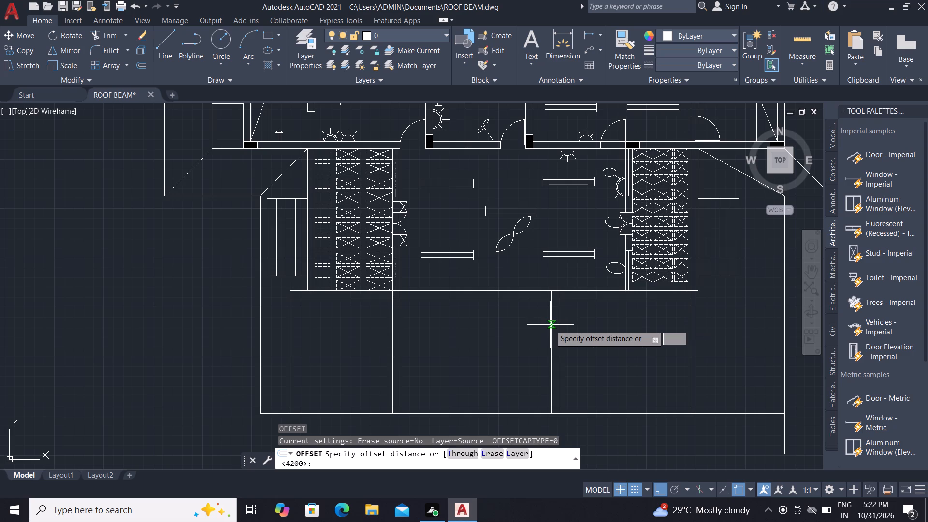
scroll(541, 328, "right", 3)
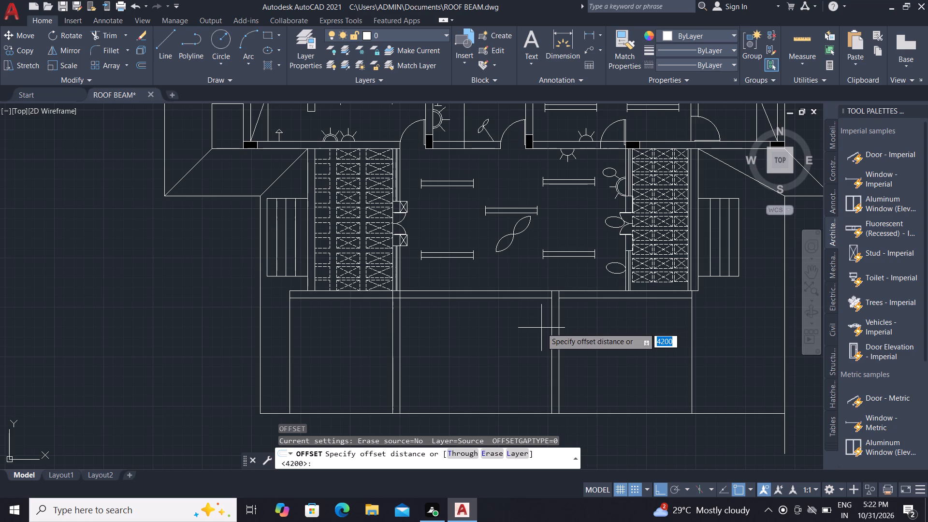
key("2")
key("9")
type("20")
key("space")
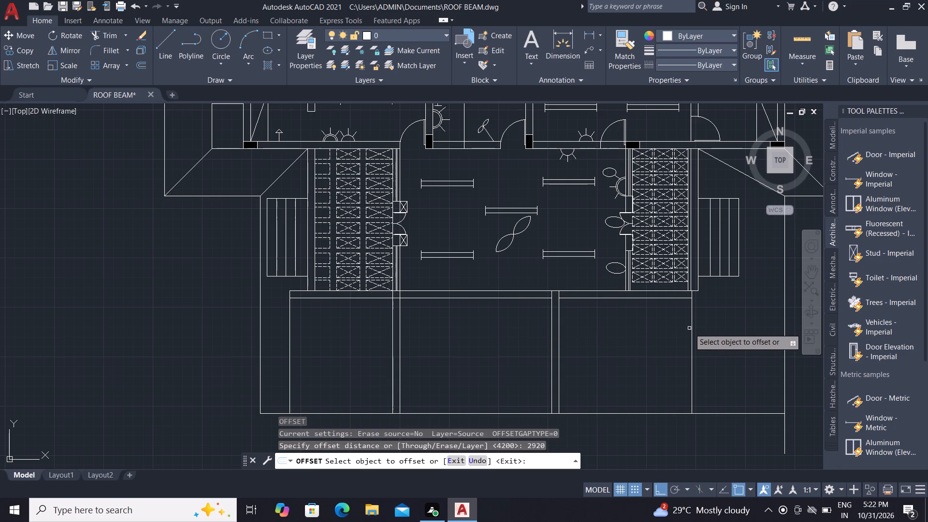
left_click(689, 328)
left_click(691, 330)
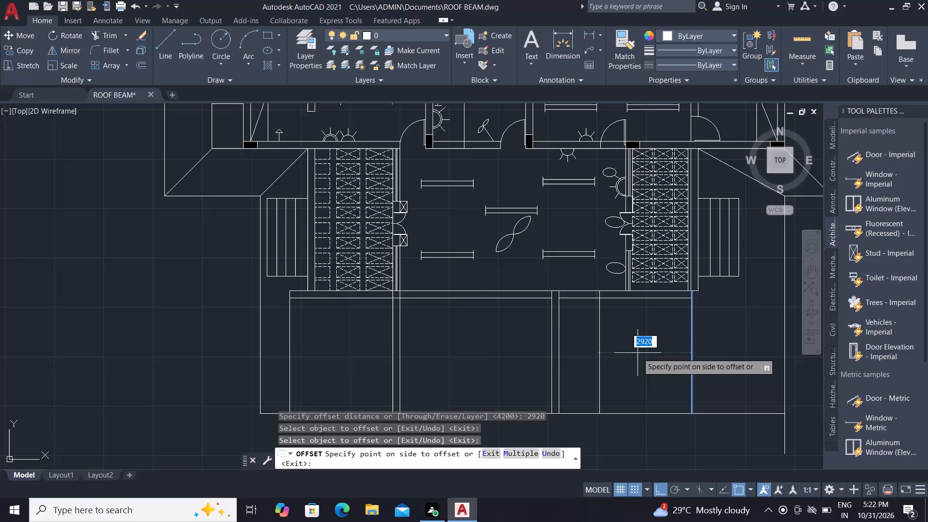
left_click(638, 353)
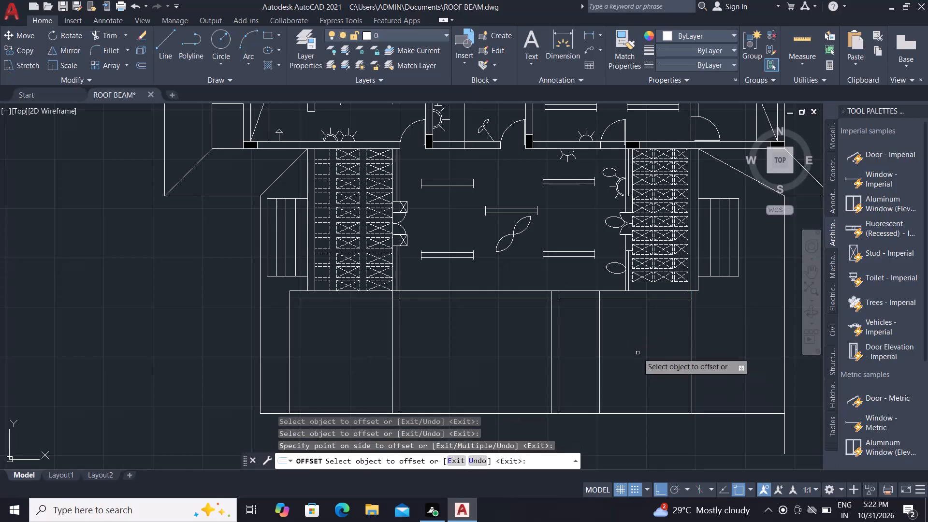
key("Escape")
Offset the lower horizontal beam line in the right lower bay 1650 downward.
type("O 1")
key("6")
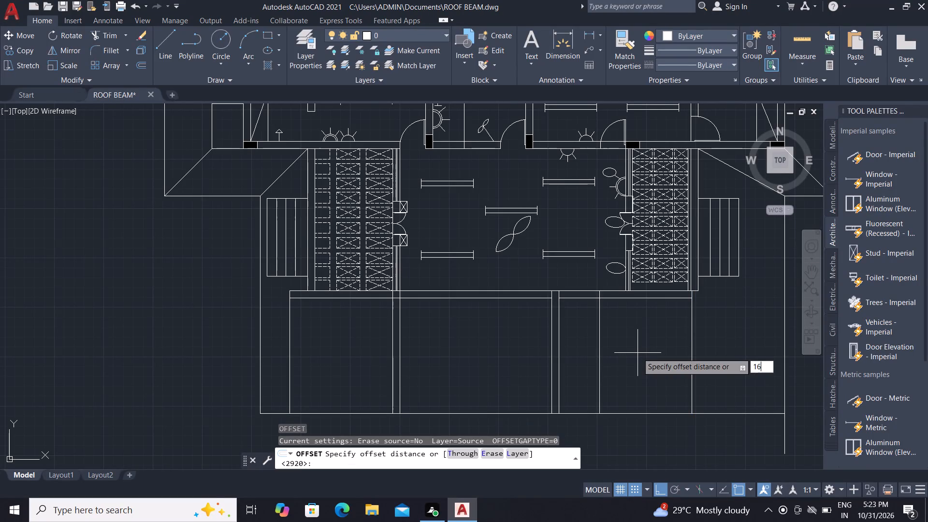
type("50")
key("space")
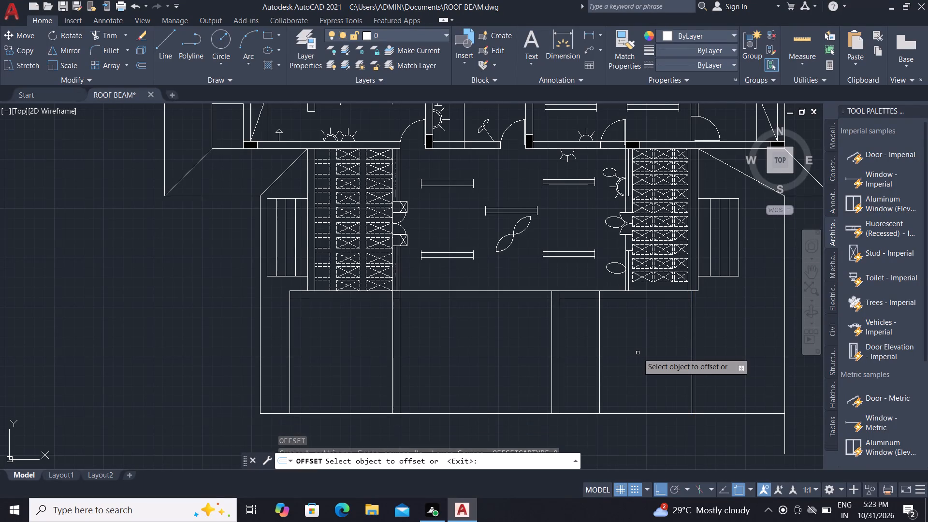
left_click(671, 297)
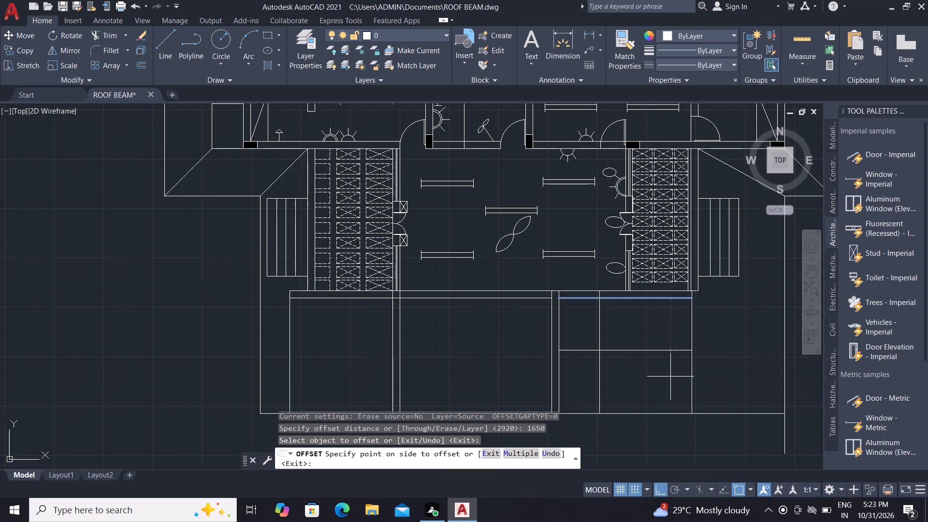
left_click(670, 377)
scroll(675, 354, "down", 1)
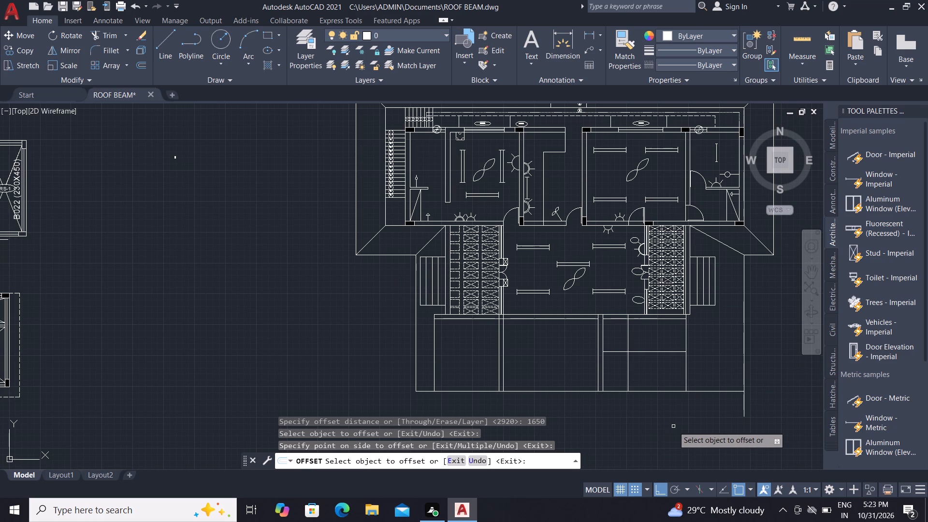
key("Escape")
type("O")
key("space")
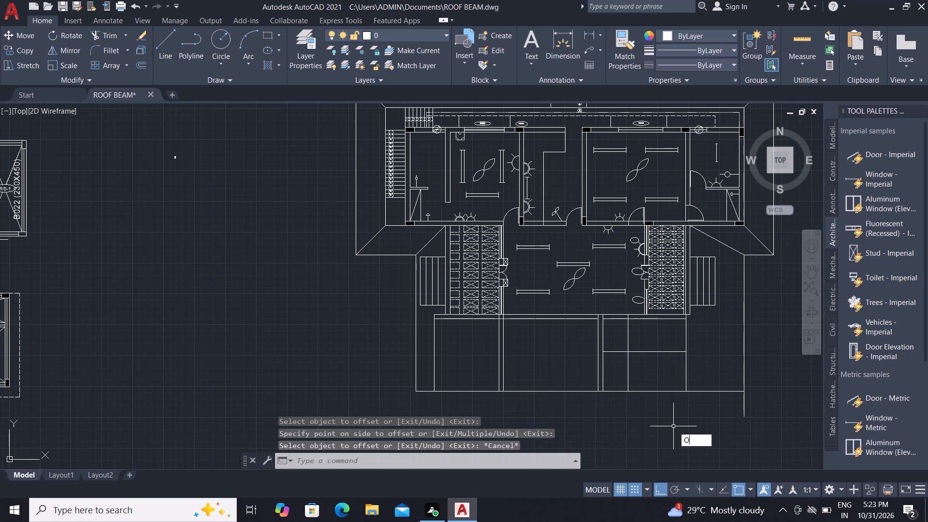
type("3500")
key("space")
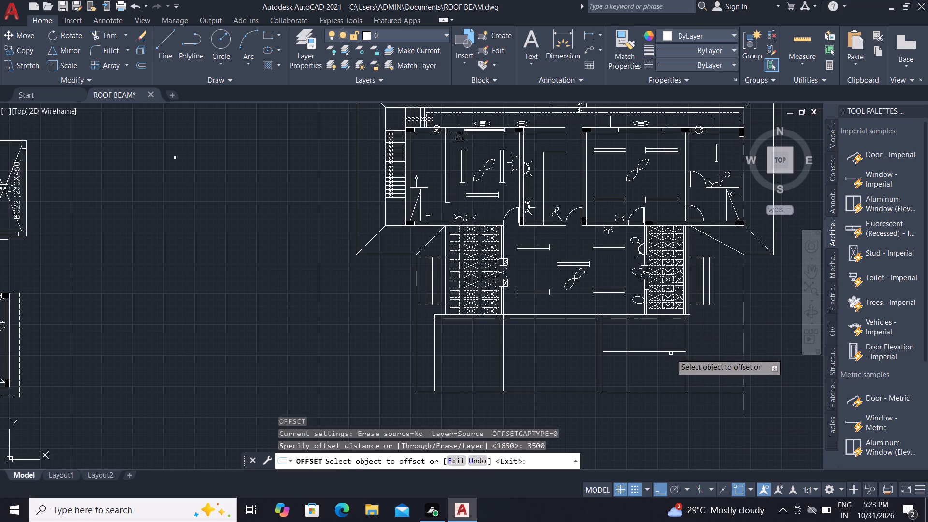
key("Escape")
Offset the right bay's middle horizontal line 230 downward and its right-end vertical line 230 to the right.
type("O")
key("space")
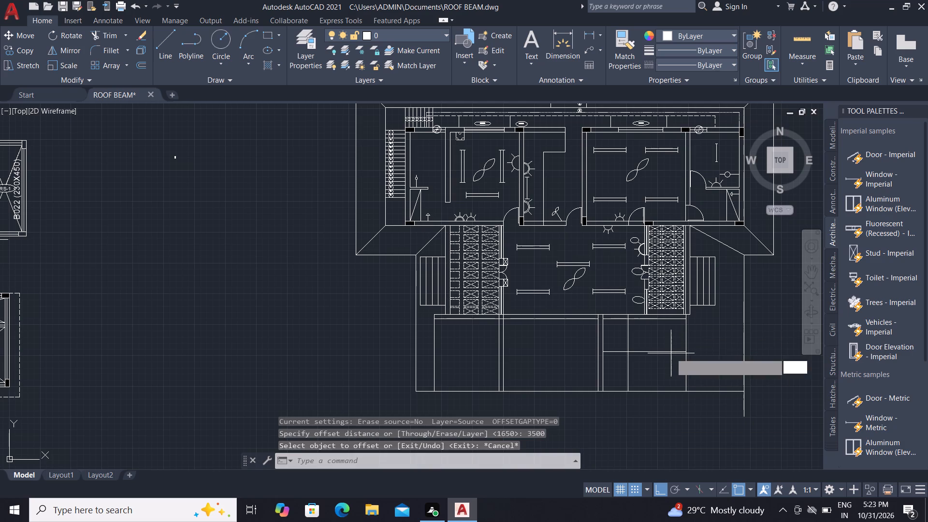
type("230")
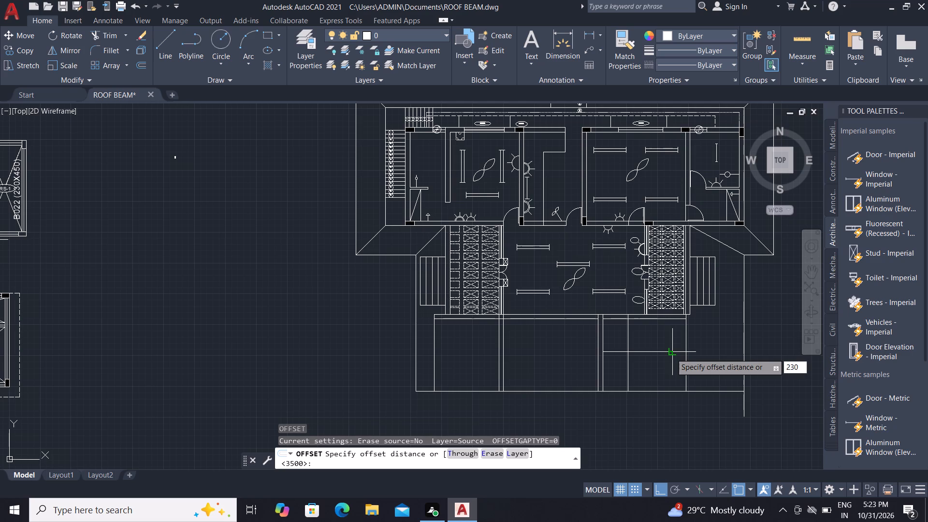
key("space")
left_click(667, 353)
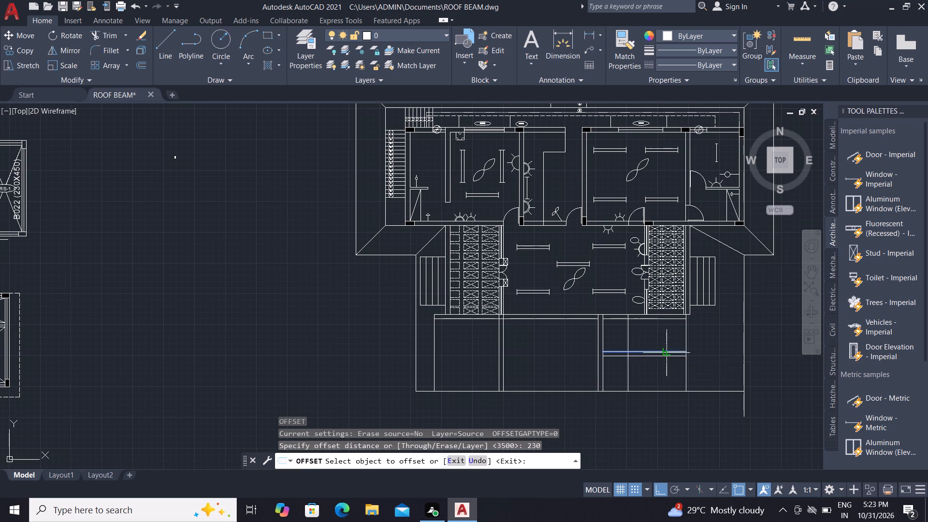
left_click(667, 374)
left_click(686, 368)
left_click(715, 368)
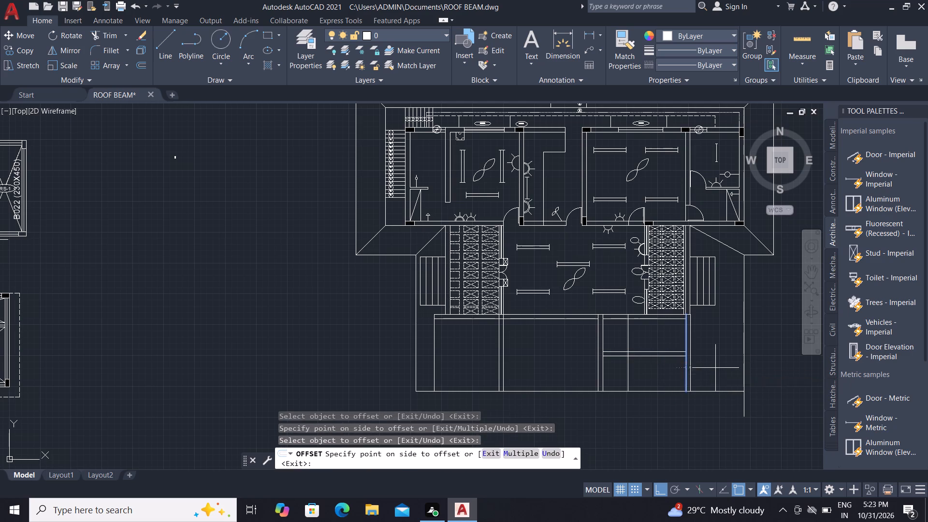
Offset the lower line of the right bay's middle horizontal beam 4200 downward, below the bottom outline.
key("Escape")
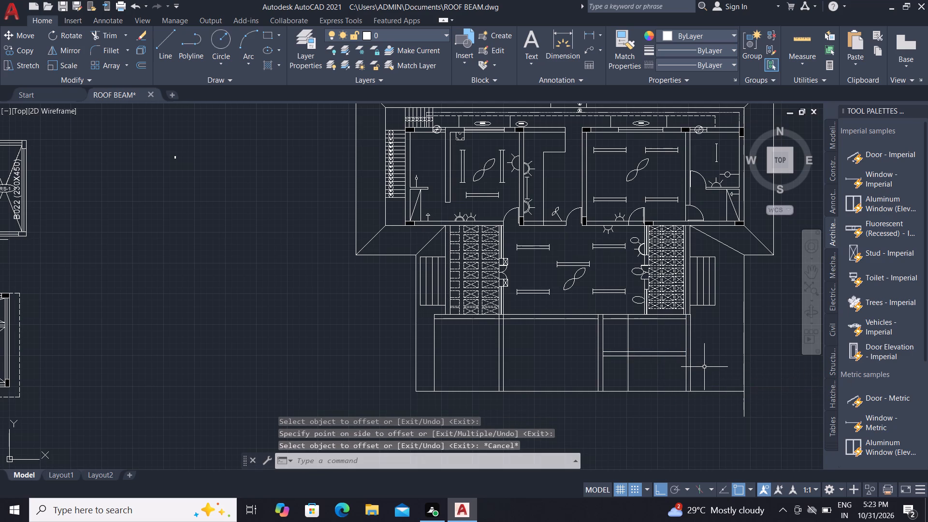
type("O")
key("space")
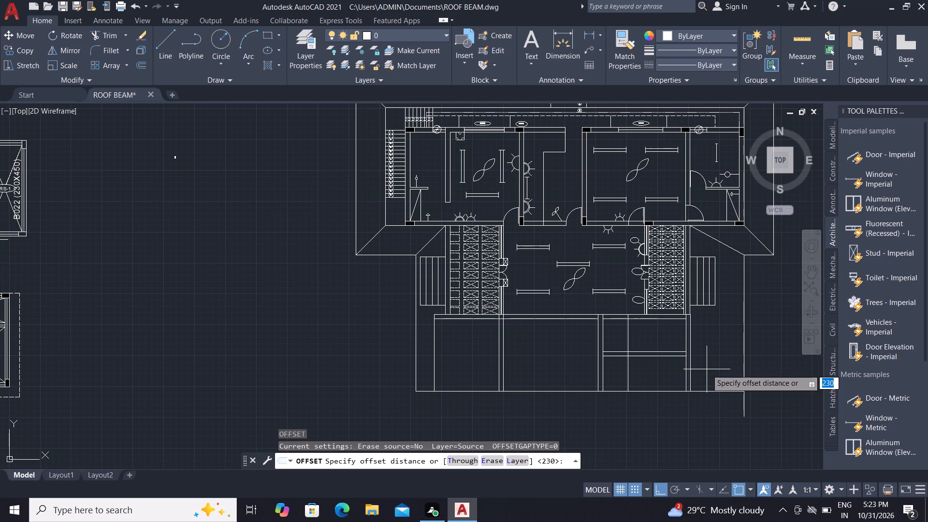
key("4")
type("20")
key("0")
key("space")
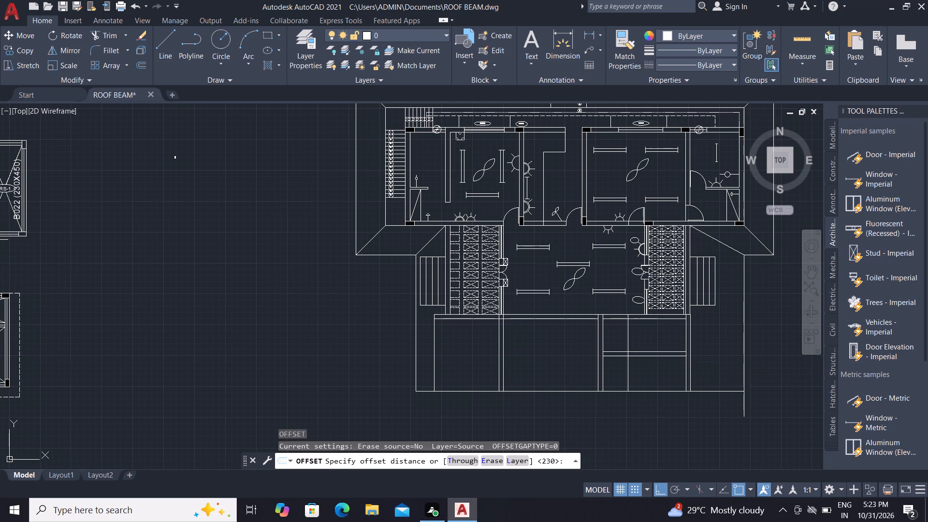
left_click(678, 358)
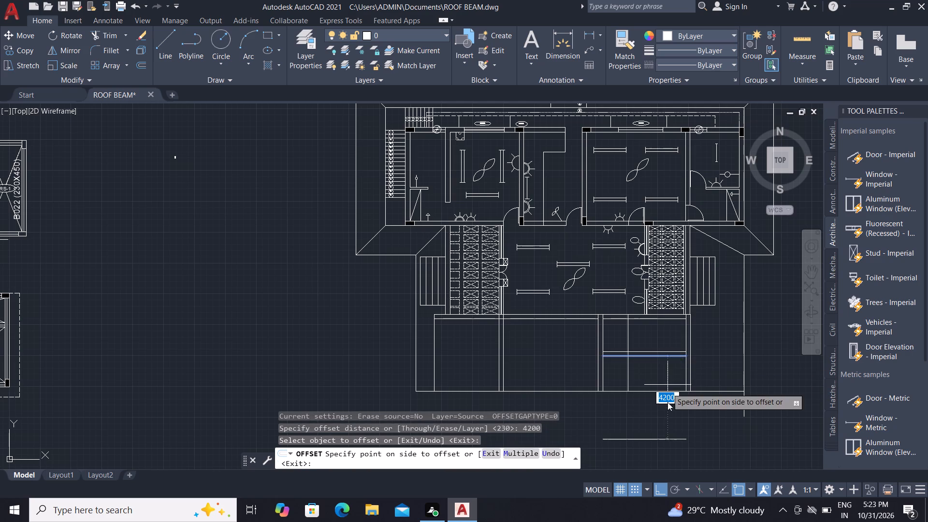
left_click(684, 410)
scroll(750, 349, "down", 1)
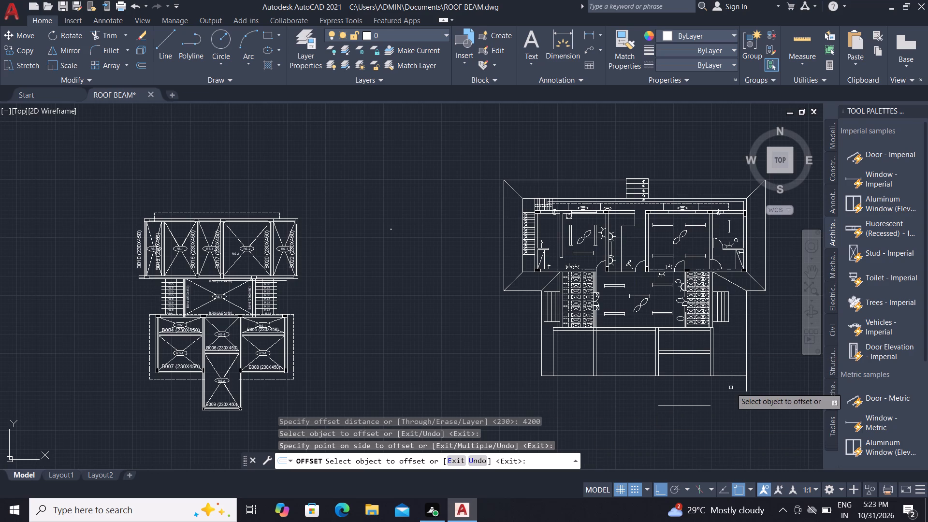
scroll(556, 209, "down", 1)
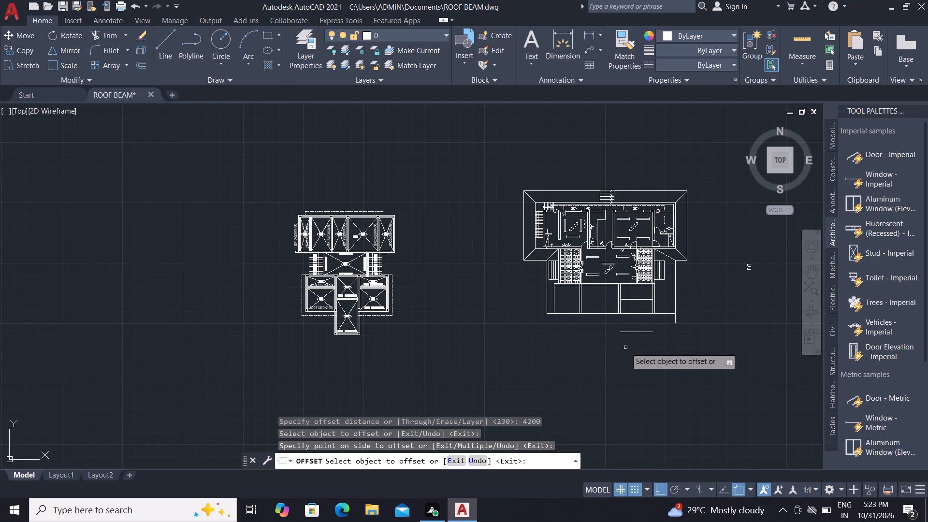
scroll(640, 338, "up", 3)
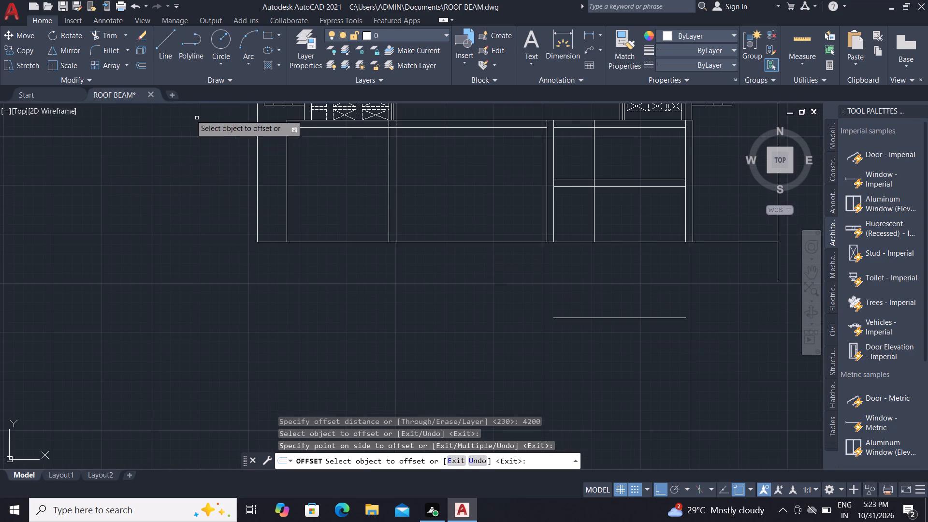
Save the drawing as ROOF BEAM in Documents, replacing the existing file.
left_click(75, 5)
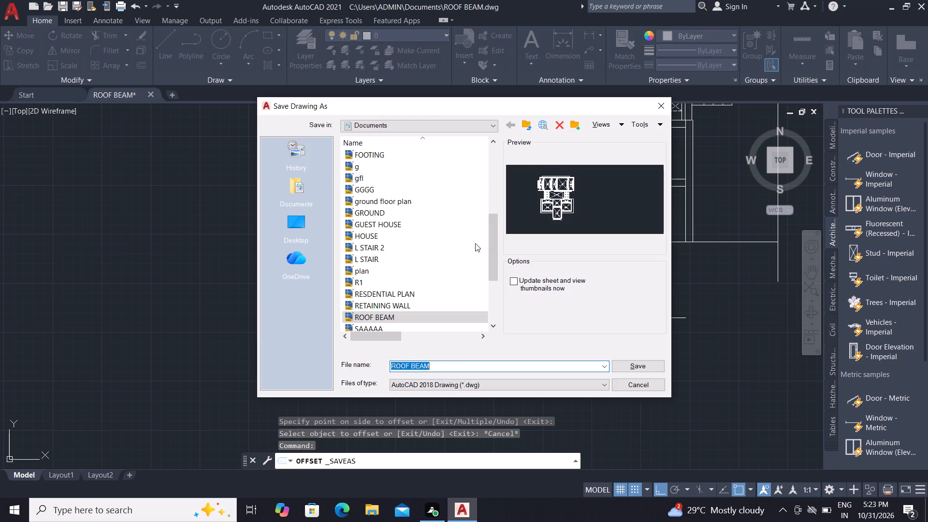
left_click(650, 366)
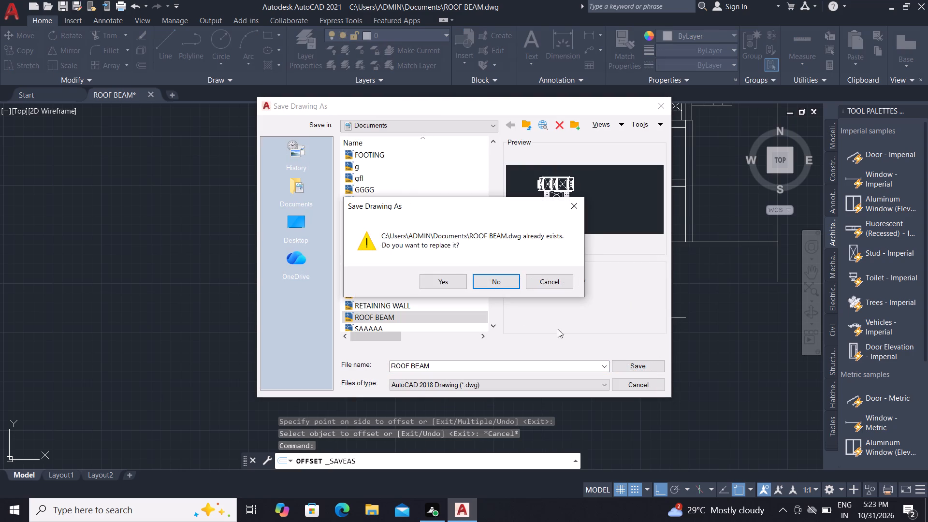
left_click(448, 279)
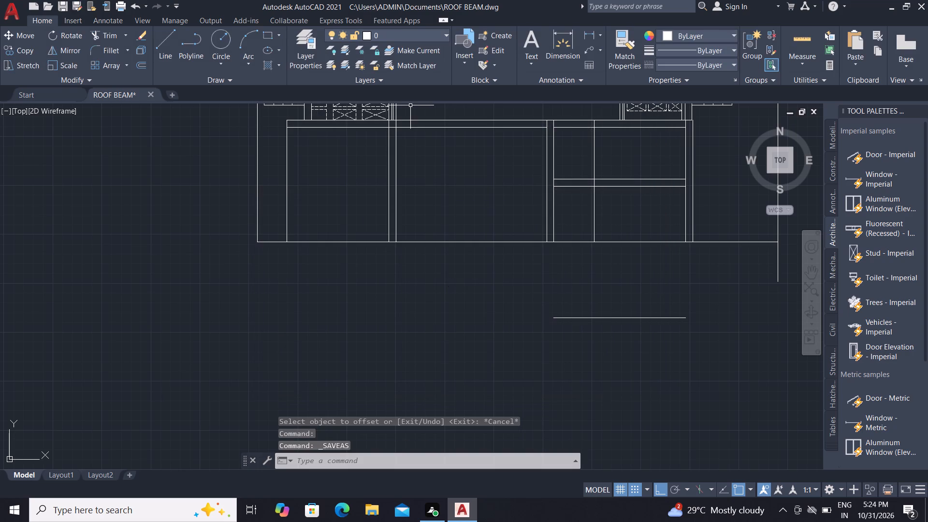
Draw a vertical line about 6364 long downward from the bottom outline's lower-left corner.
scroll(245, 226, "down", 1)
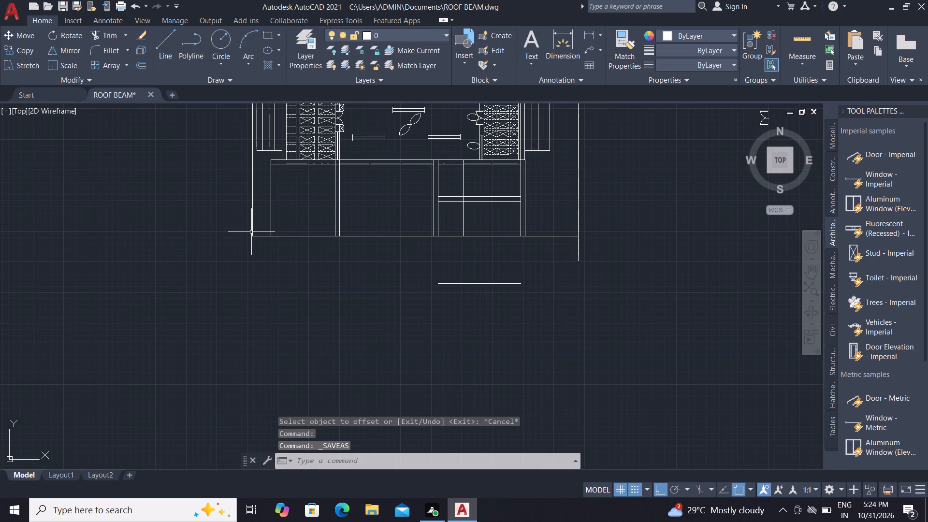
left_click(166, 36)
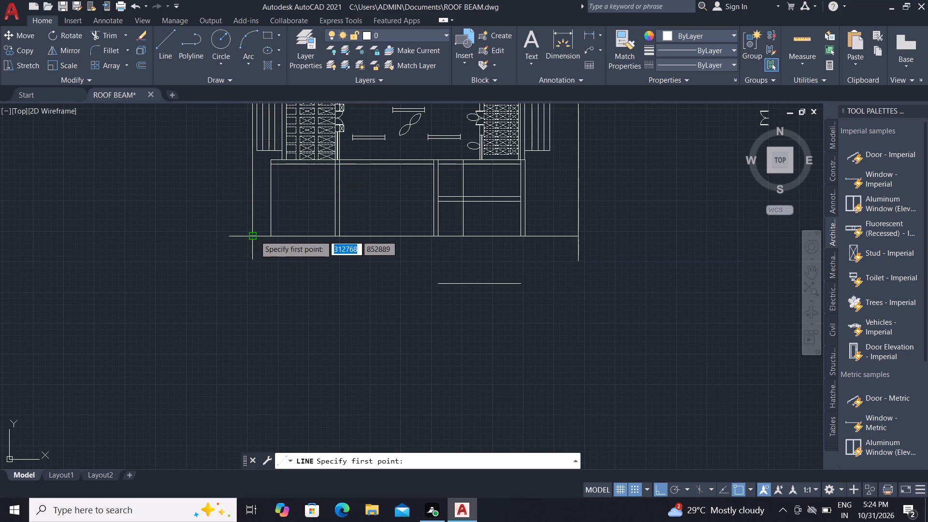
left_click(255, 235)
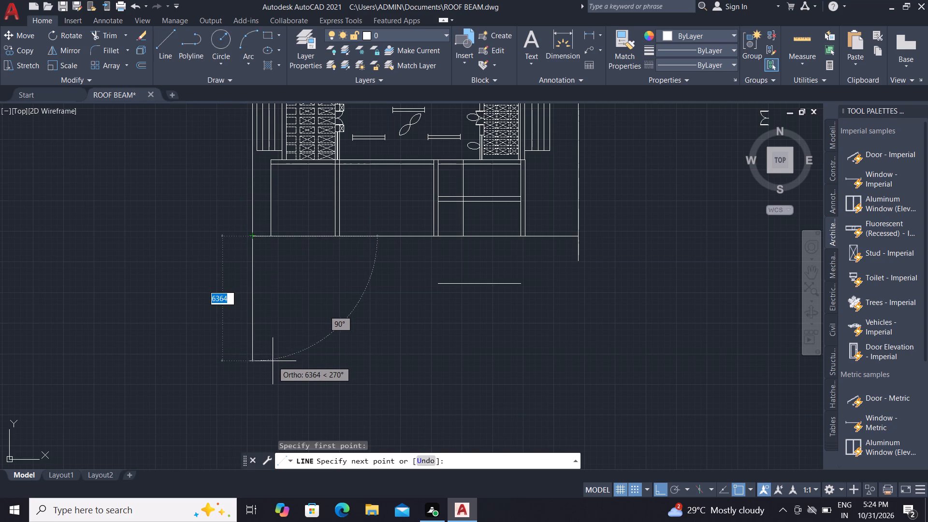
left_click(273, 361)
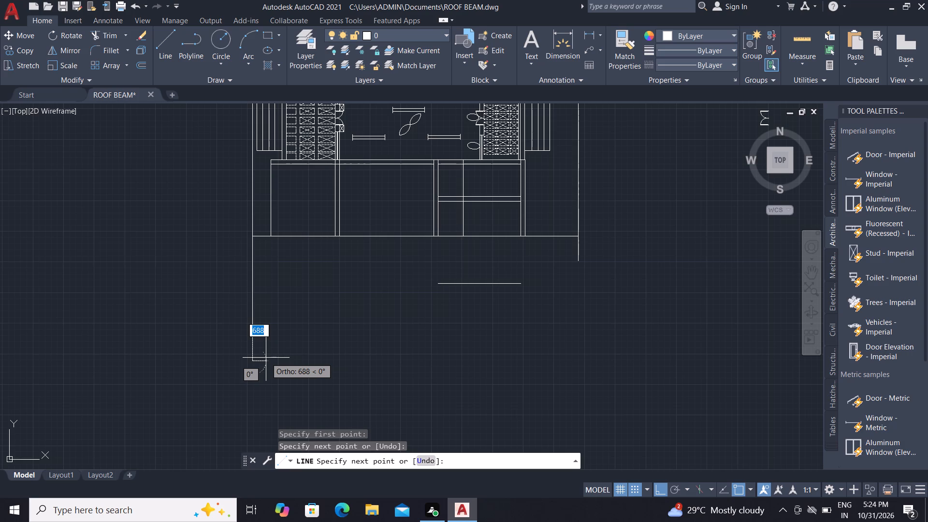
key("Escape")
Extend the horizontal line below the outline leftward to the new vertical line.
type("EX")
key("space")
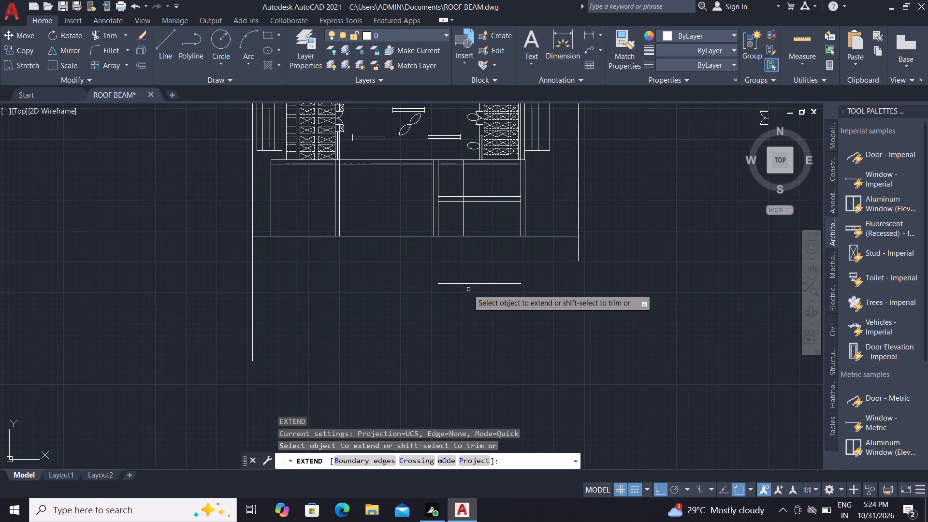
left_click(459, 284)
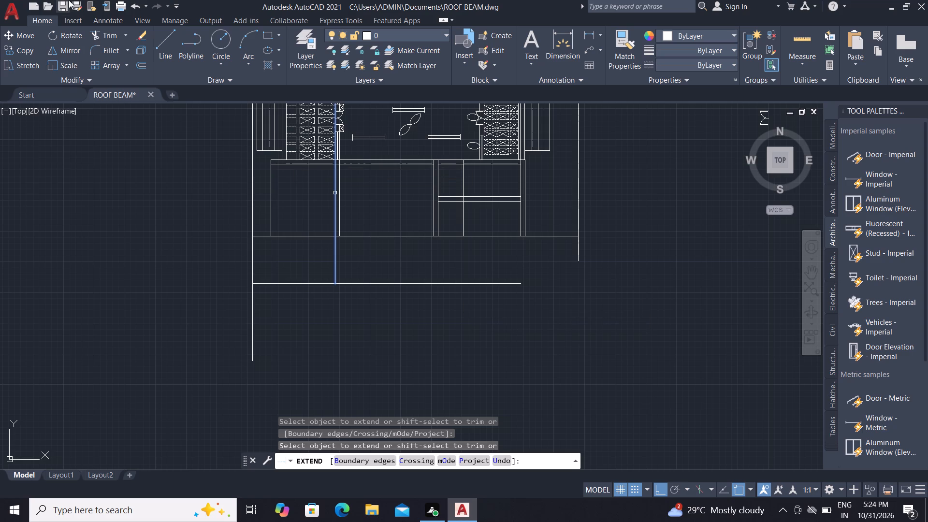
Draw a vertical line downward from the lower end of the outline's right vertical line.
left_click(165, 34)
left_click(577, 260)
left_click(597, 376)
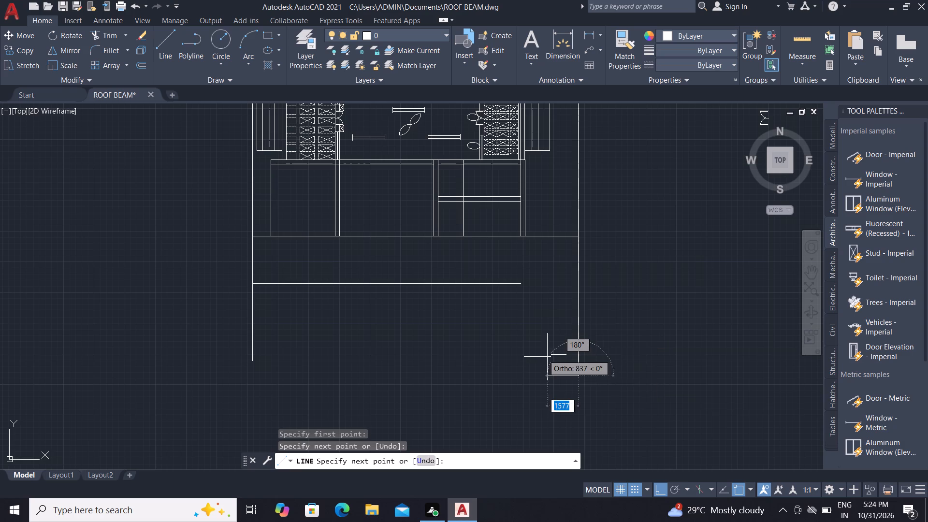
key("Escape")
Extend the horizontal line below the outline rightward to the new right-hand vertical line.
type("EX")
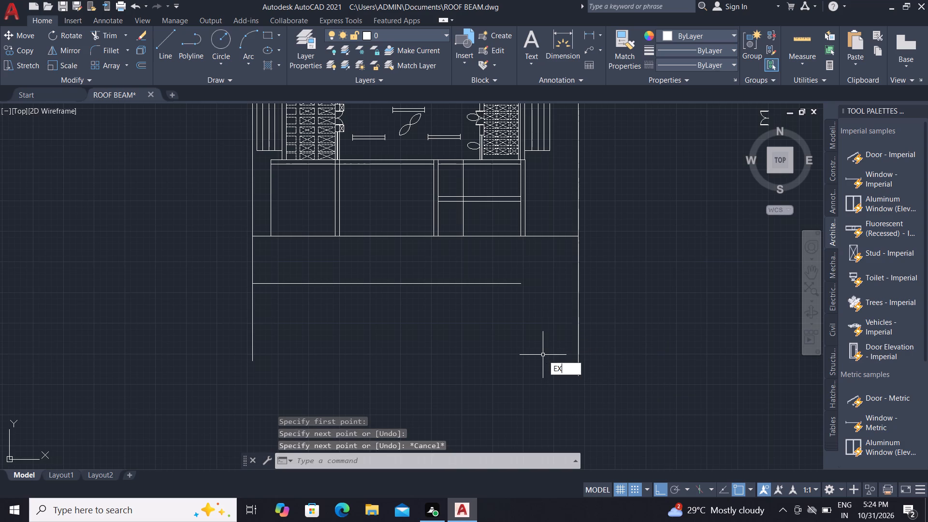
key("space")
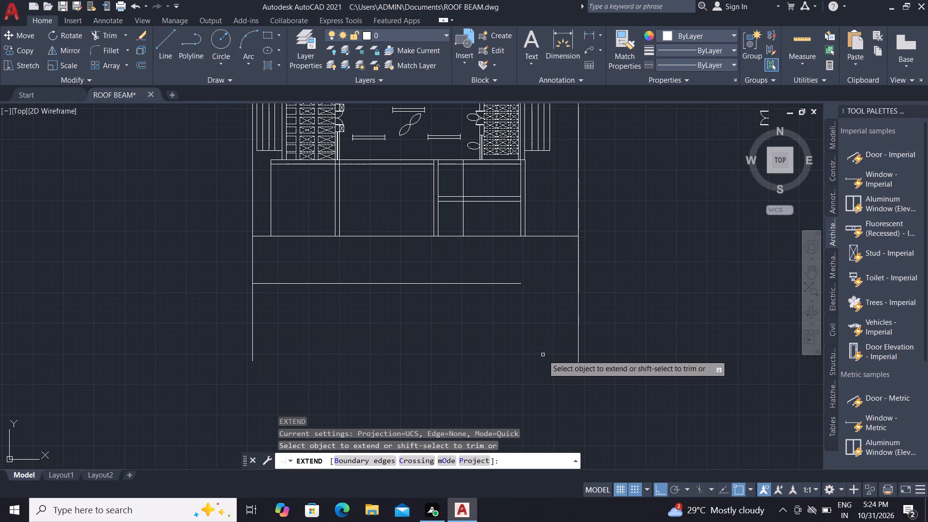
left_click(504, 283)
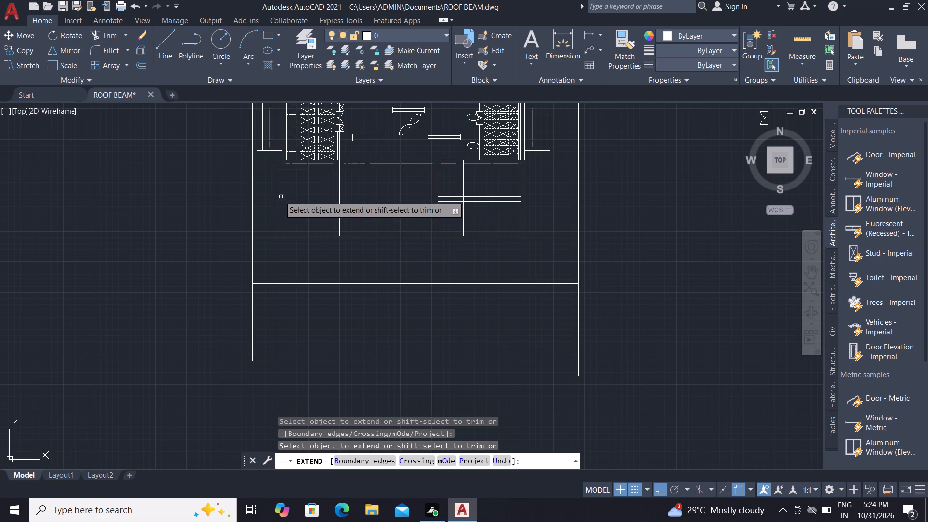
scroll(276, 191, "up", 3)
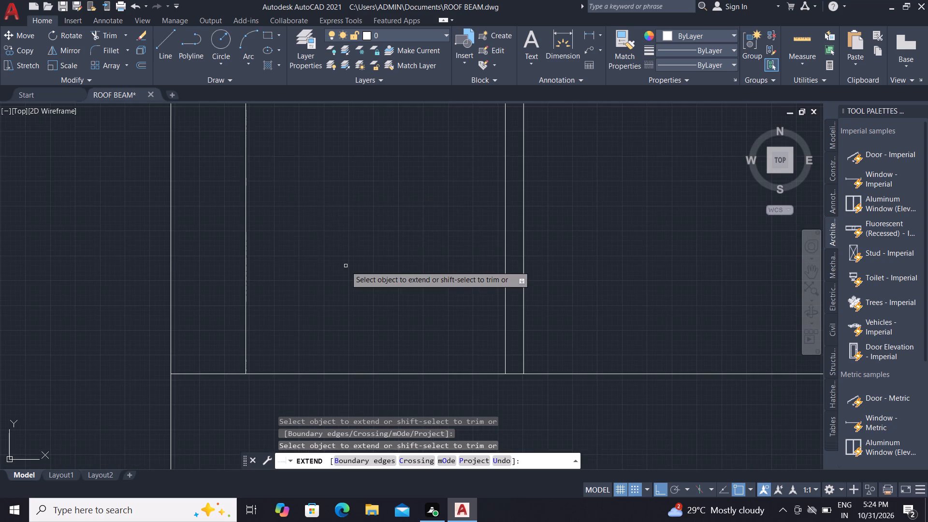
scroll(346, 268, "down", 3)
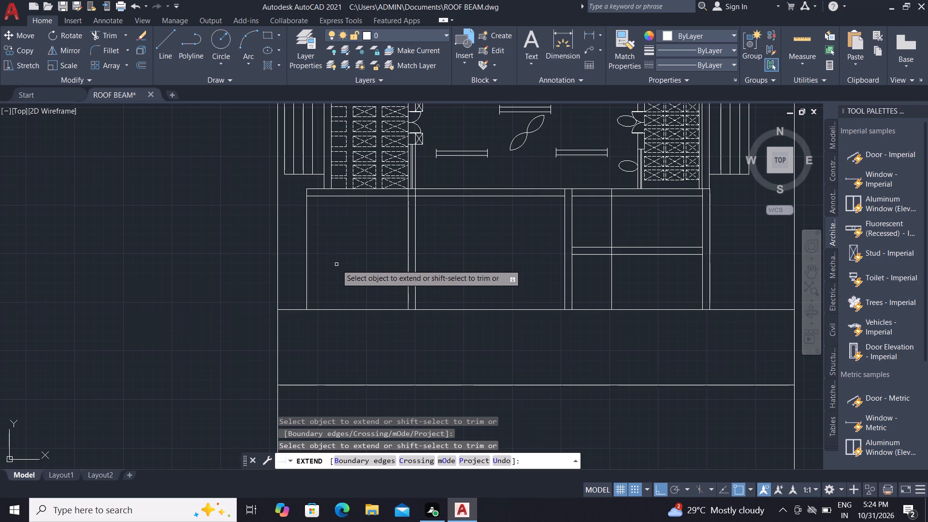
key("Escape")
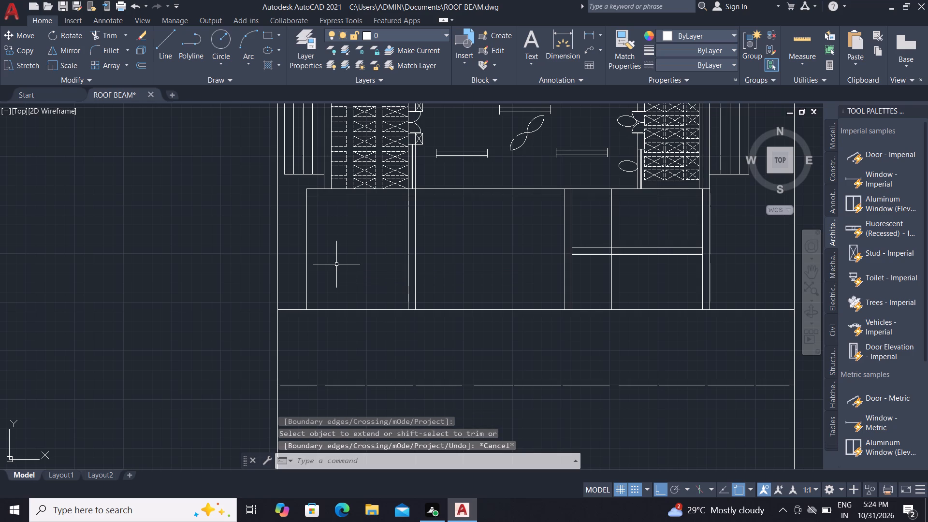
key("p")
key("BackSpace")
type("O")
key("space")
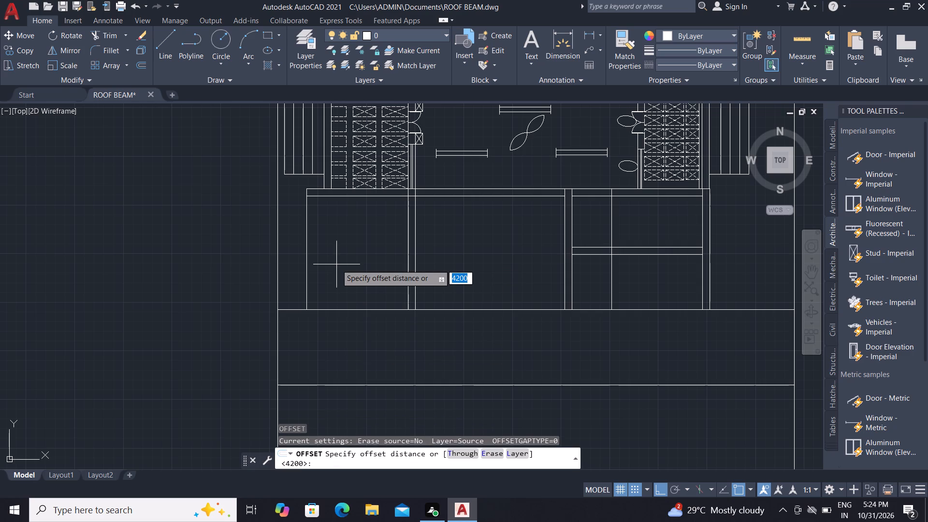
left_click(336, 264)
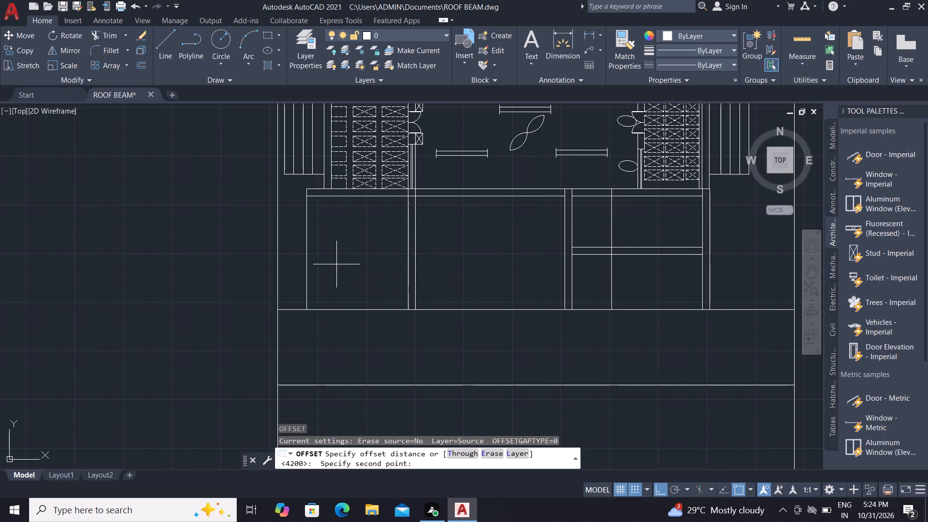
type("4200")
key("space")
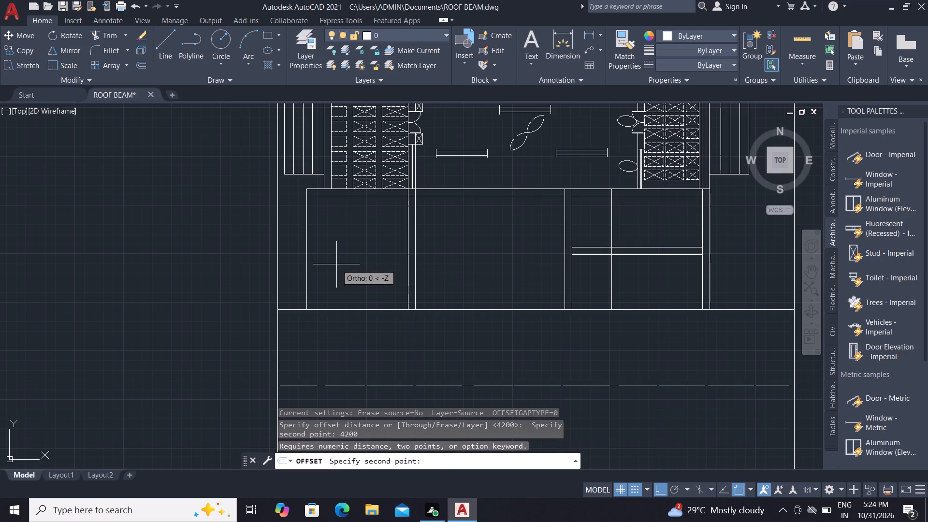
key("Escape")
Offset the leftmost vertical beam line 4200 to the right, inside the lower outline.
key("space")
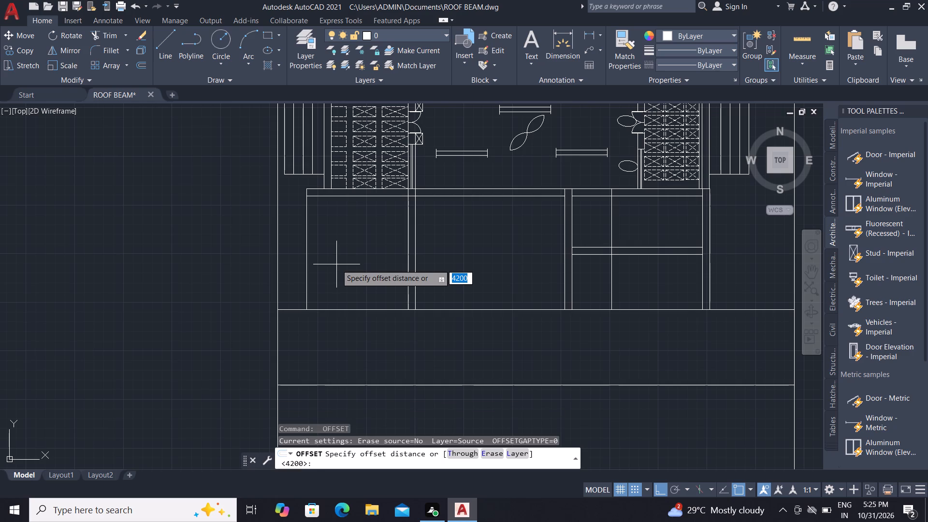
key("space")
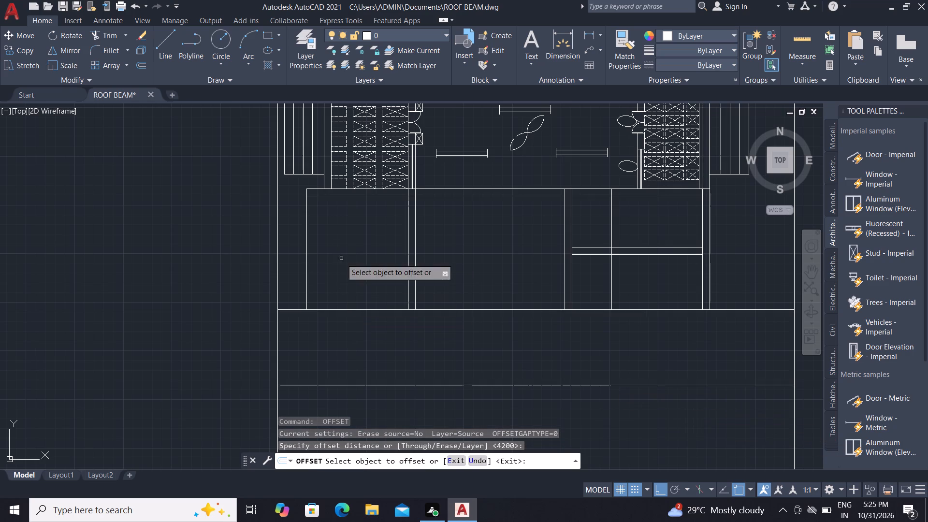
left_click(306, 266)
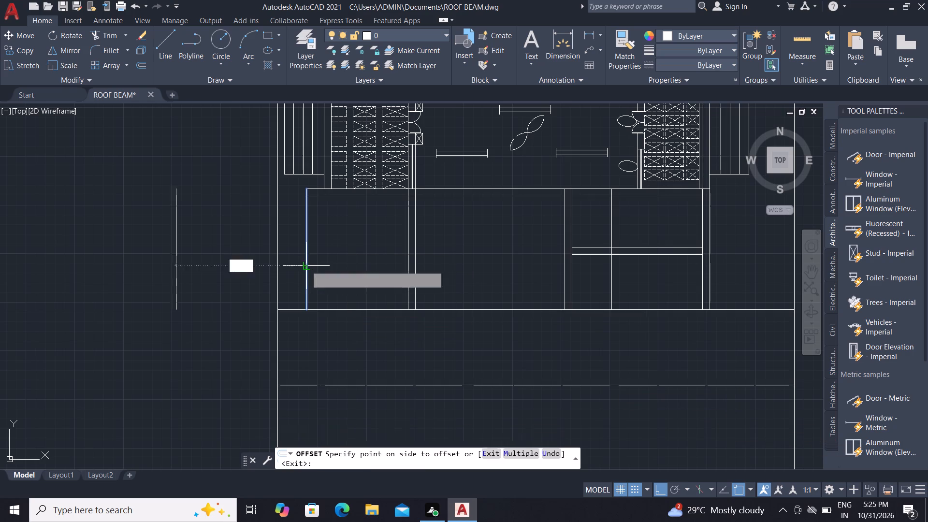
left_click(503, 285)
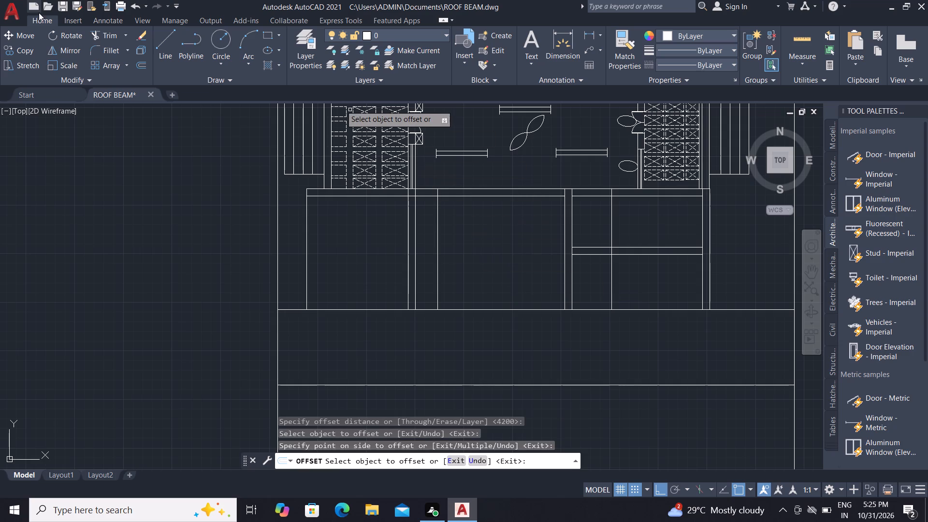
Trim the left vertical line pair below the horizontal beam and the right bay's middle horizontal pair left of its inner vertical line.
left_click(102, 38)
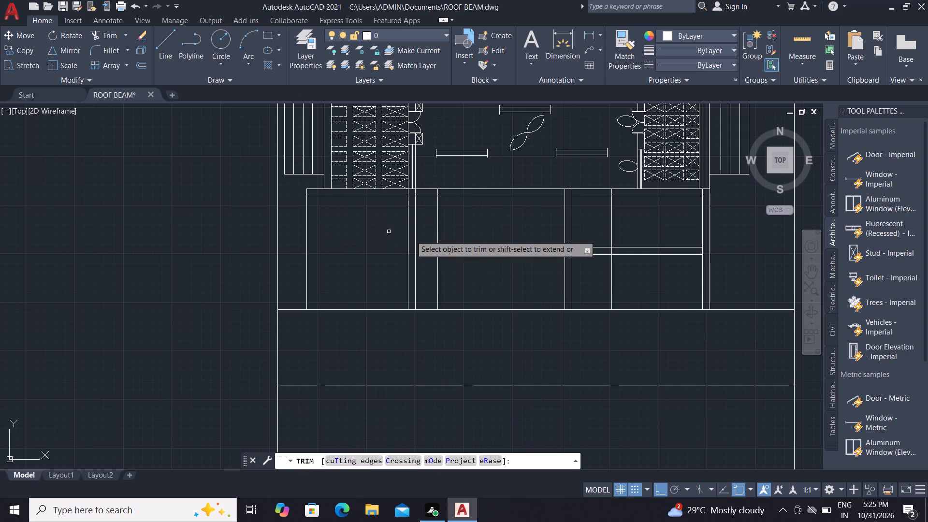
left_click(403, 236)
left_click(425, 239)
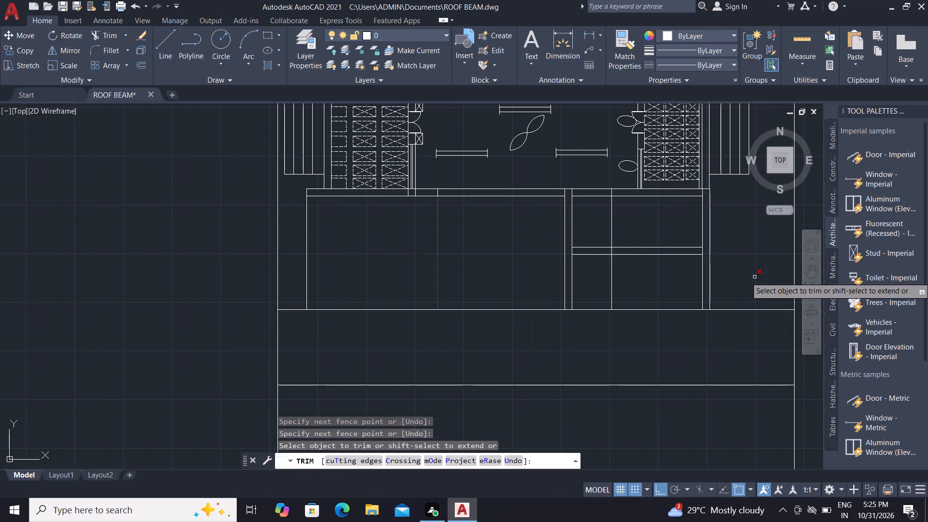
left_click(598, 264)
left_click(602, 238)
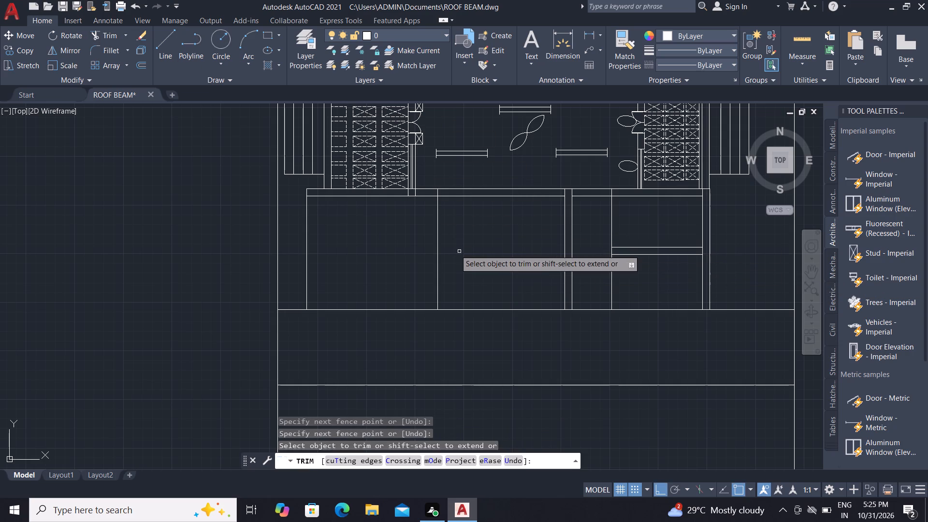
Trim the middle vertical pair, the right bay's inner vertical line and the right vertical pair below the horizontal beam.
left_click_drag(455, 250, 492, 249)
left_click(635, 239)
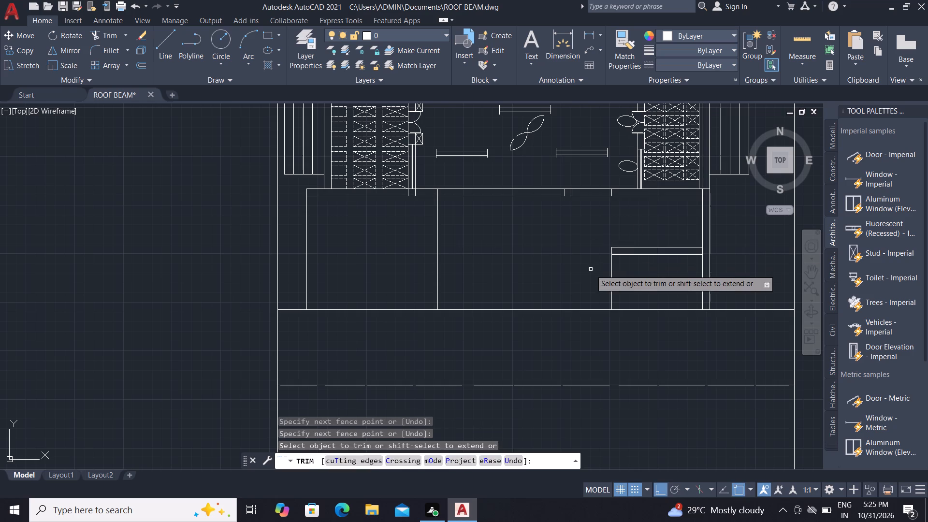
left_click(591, 270)
left_click(623, 279)
left_click(699, 270)
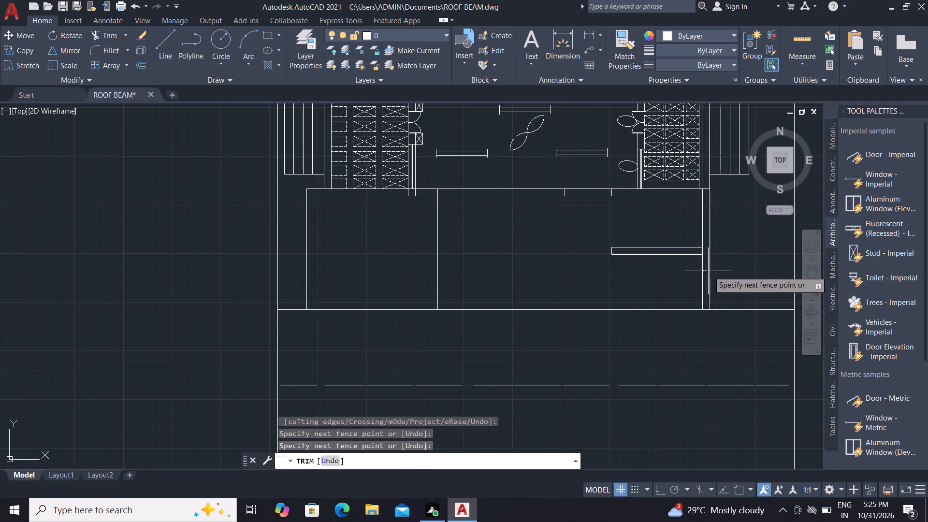
left_click(719, 269)
left_click(696, 226)
left_click(715, 223)
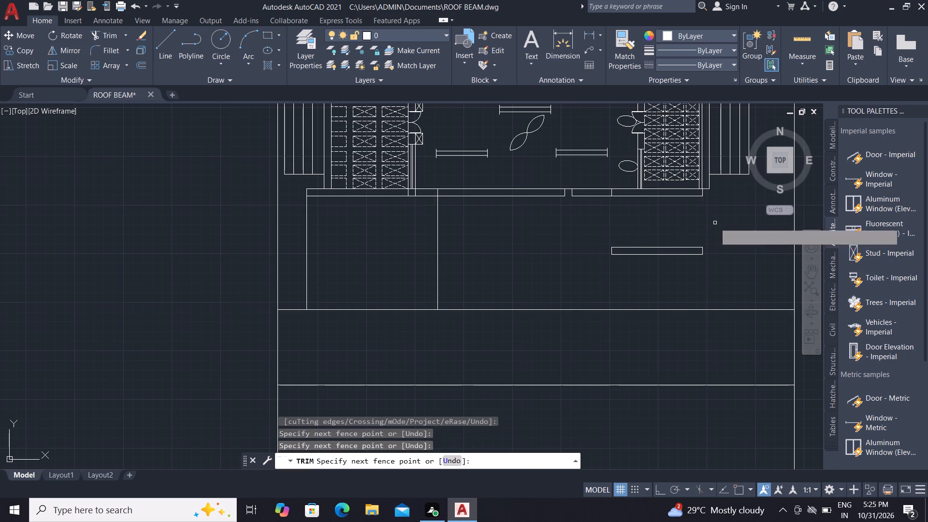
key("Escape")
Offset the remaining inner vertical line of the lower outline 230 to the right to form a beam pair.
type("O")
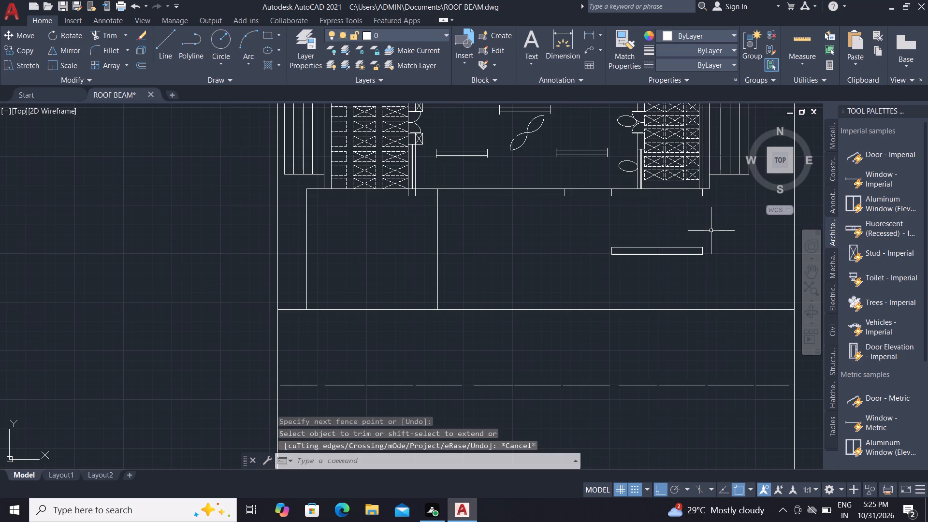
key("space")
type("230")
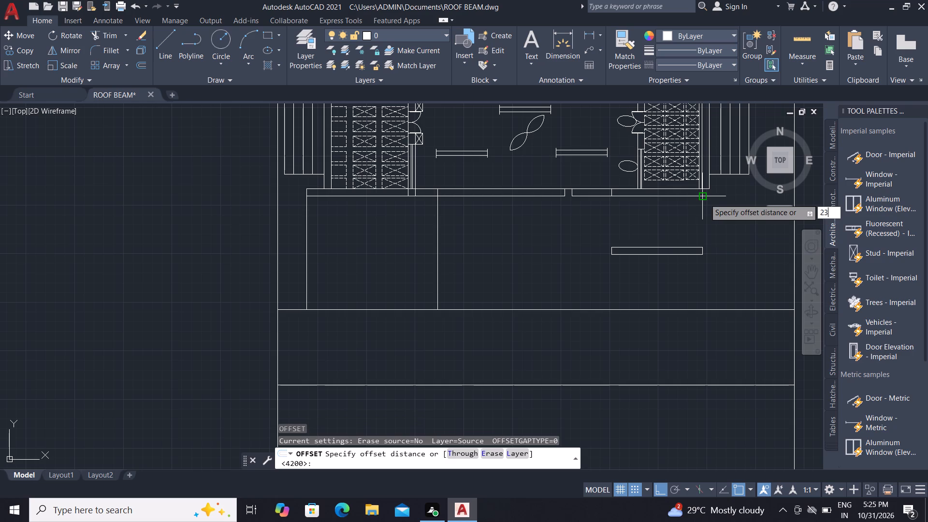
key("space")
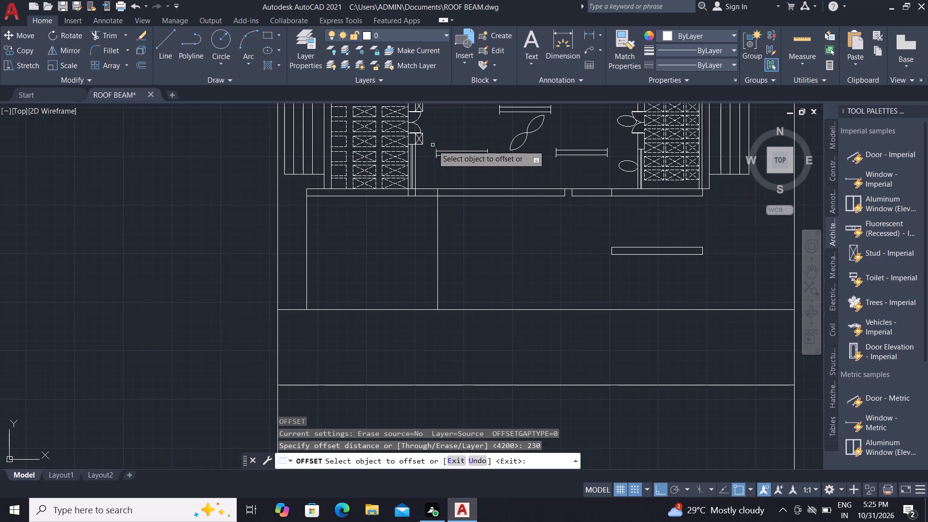
left_click(438, 278)
left_click(501, 279)
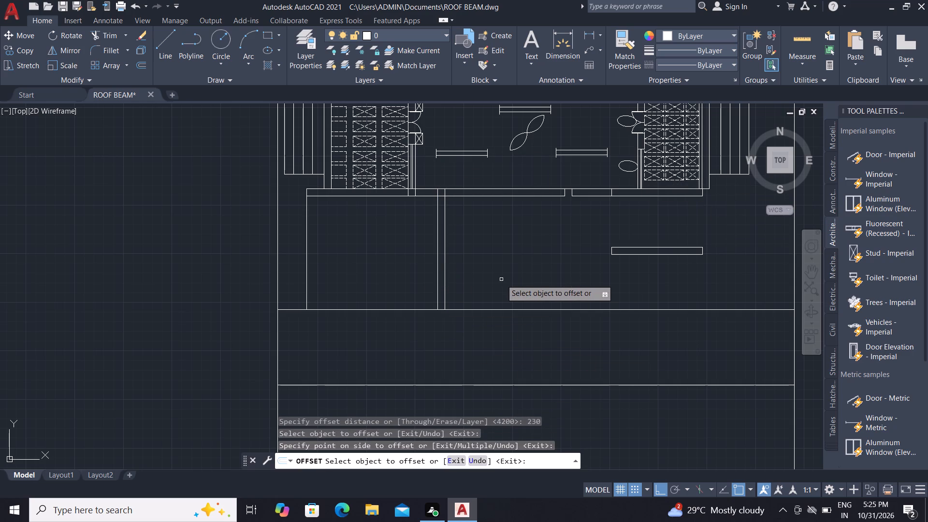
key("Escape")
key("Escape")
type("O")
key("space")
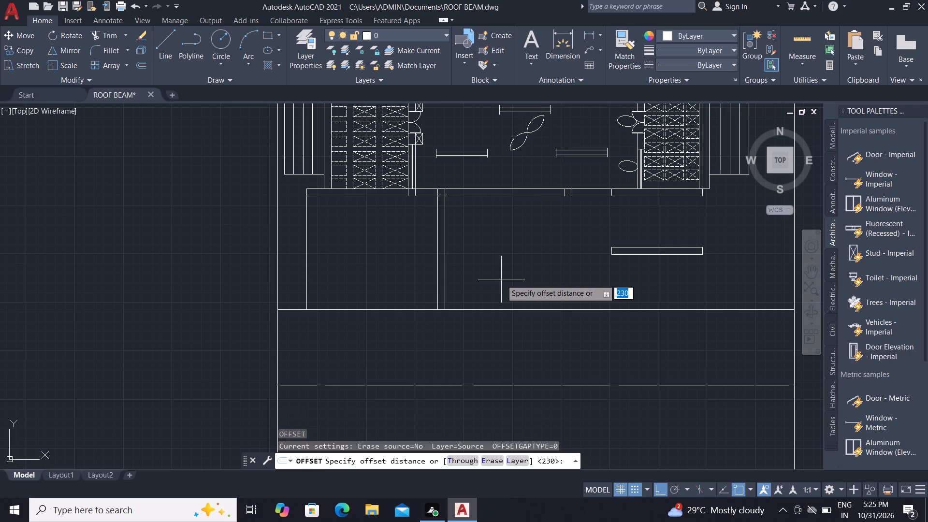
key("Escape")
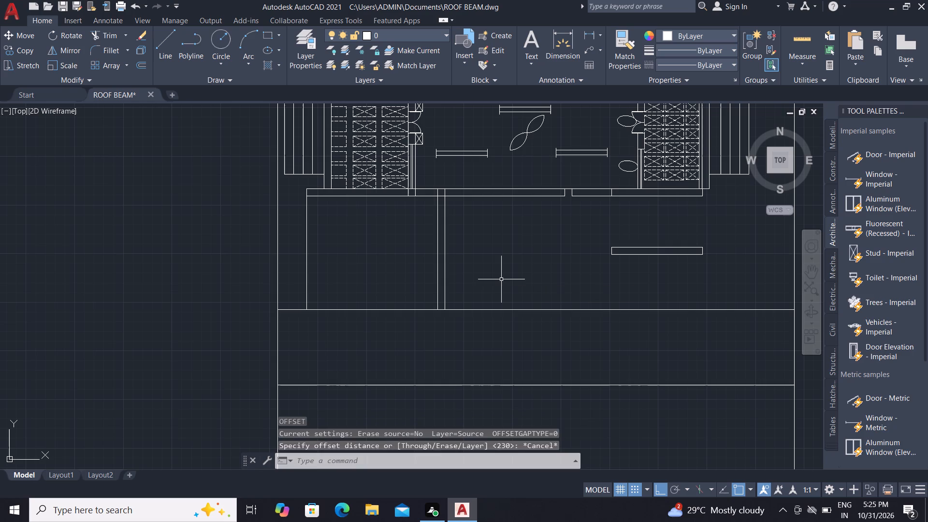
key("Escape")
Offset the right line of the new vertical beam pair 4800 to the right.
key("o")
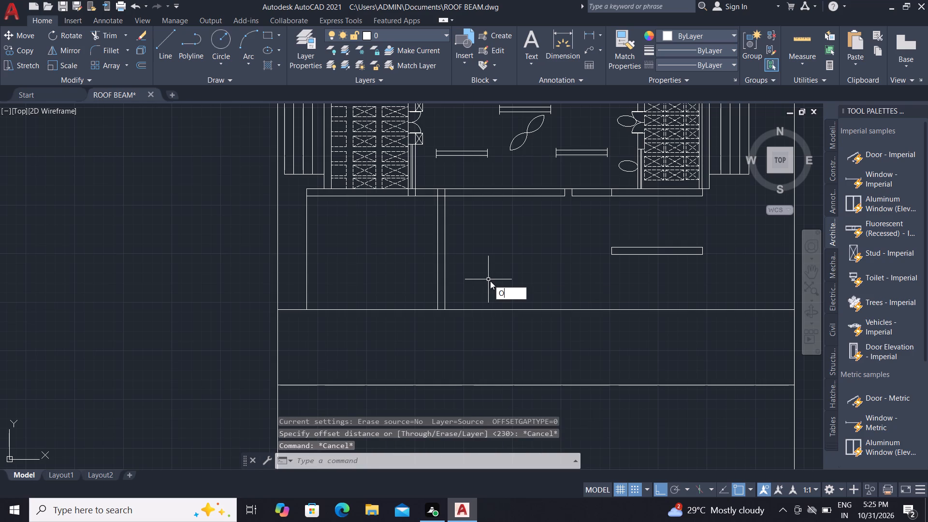
key("space")
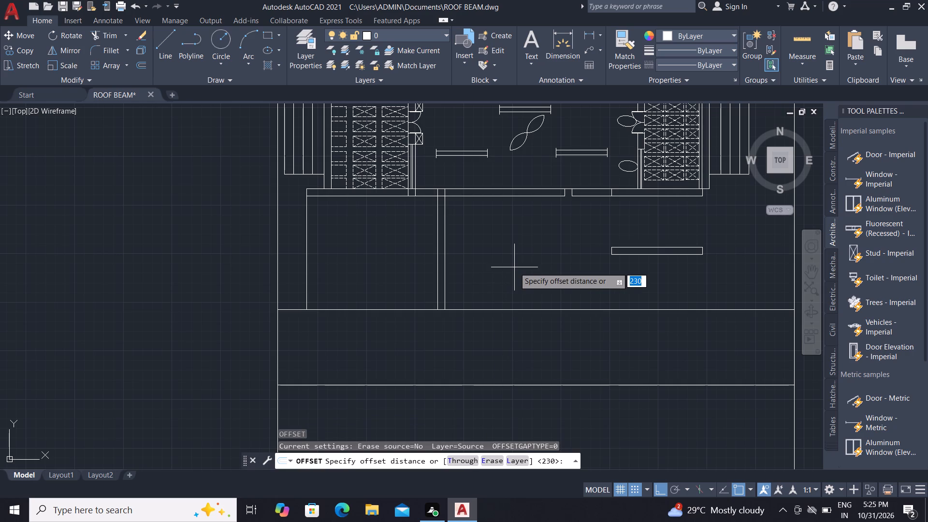
type("4800")
key("space")
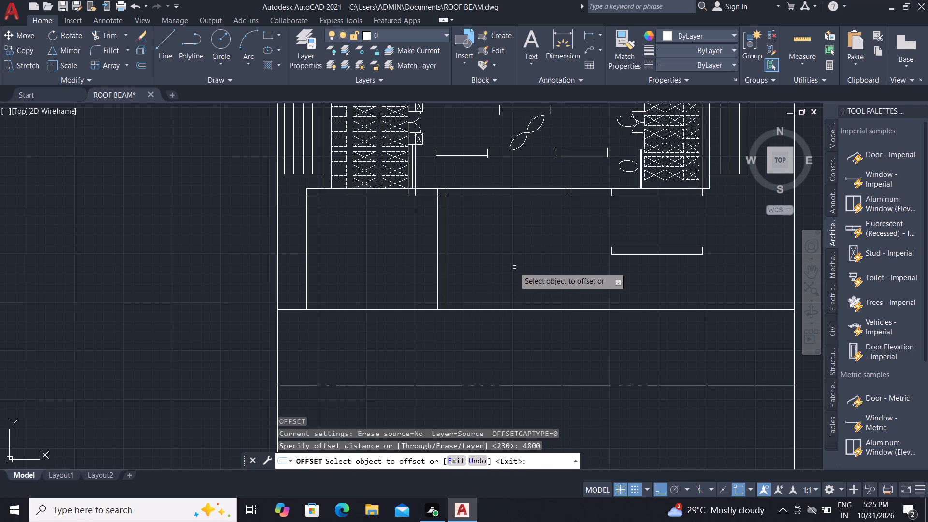
left_click(445, 258)
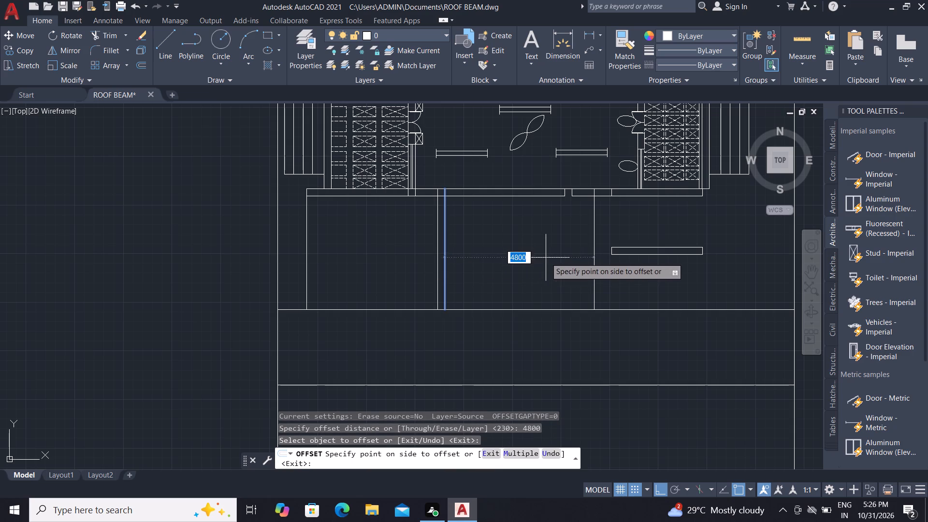
left_click(546, 258)
key("Escape")
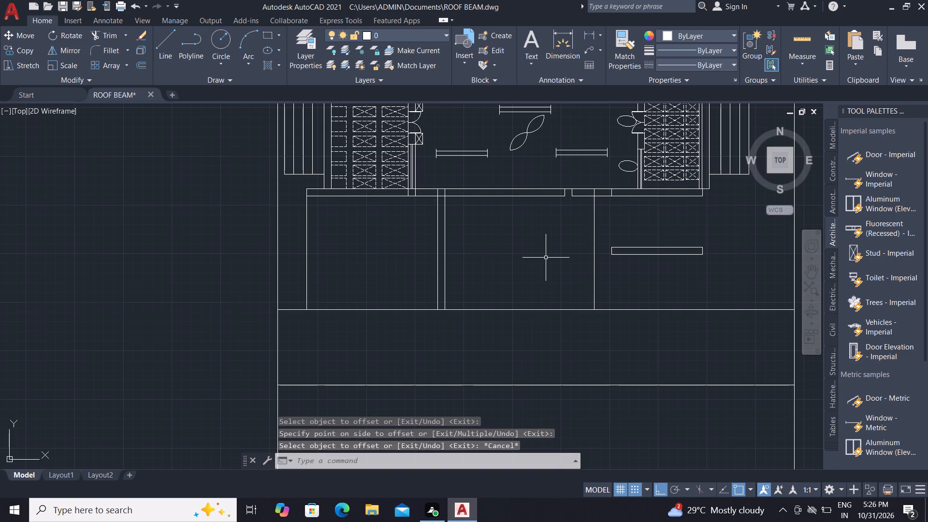
Offset the new vertical line in the lower outline 230 to the right to form the second beam pair.
type("O")
key("space")
type("230")
key("space")
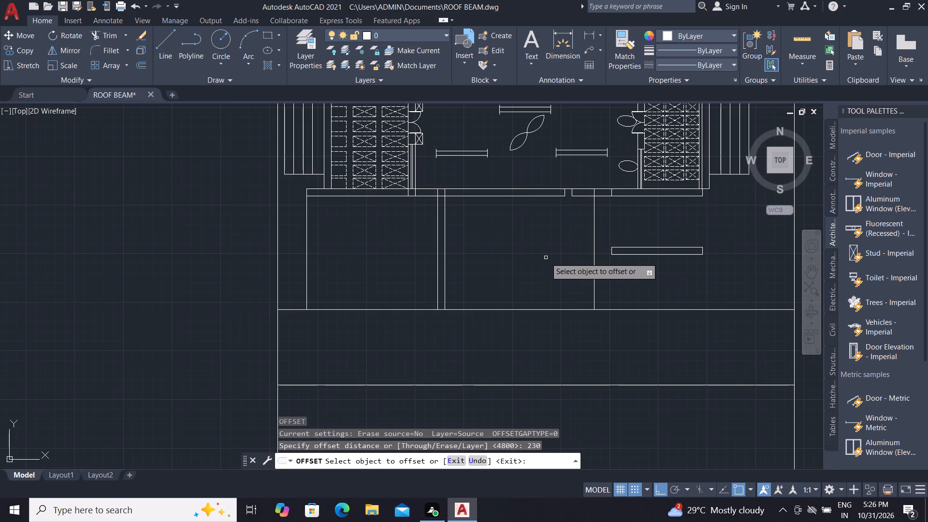
left_click(594, 267)
left_click(633, 279)
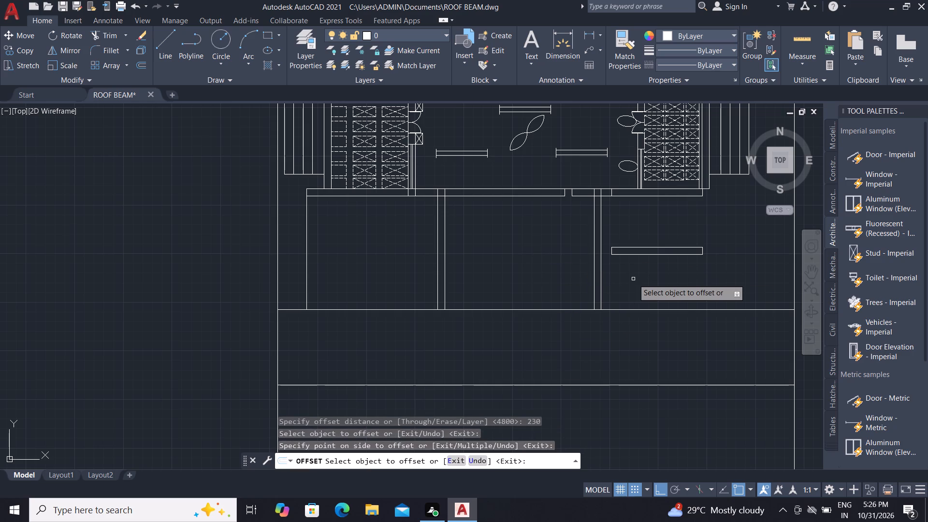
key("Escape")
Offset the right line of the second vertical beam pair 4200 to the right.
type("O 4200")
key("space")
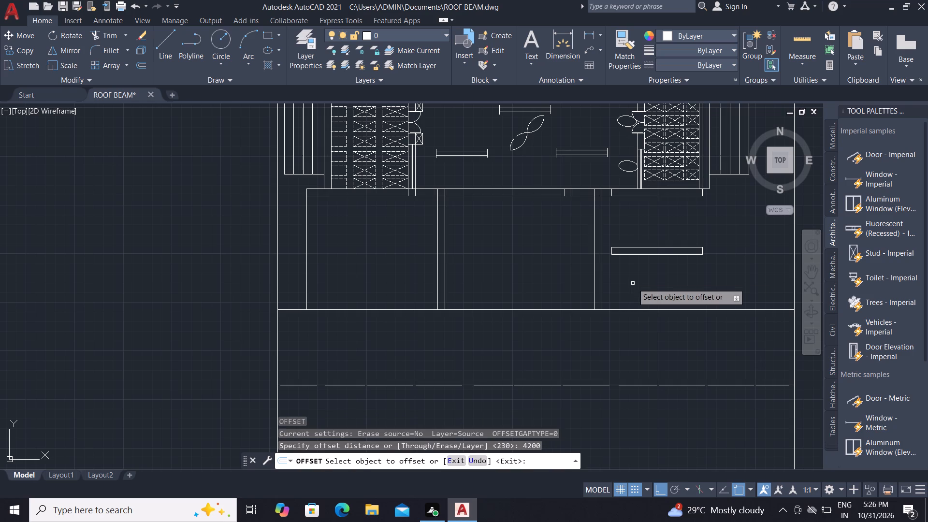
left_click(601, 250)
left_click(781, 265)
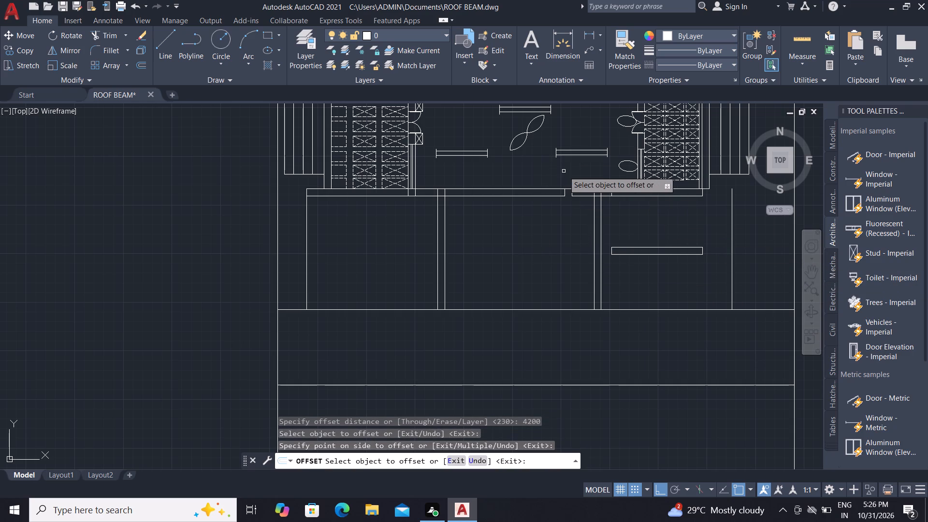
key("Escape")
Extend both horizontal beam lines to the new right-hand vertical line and close the gap in the lower beam line.
type("EX")
key("space")
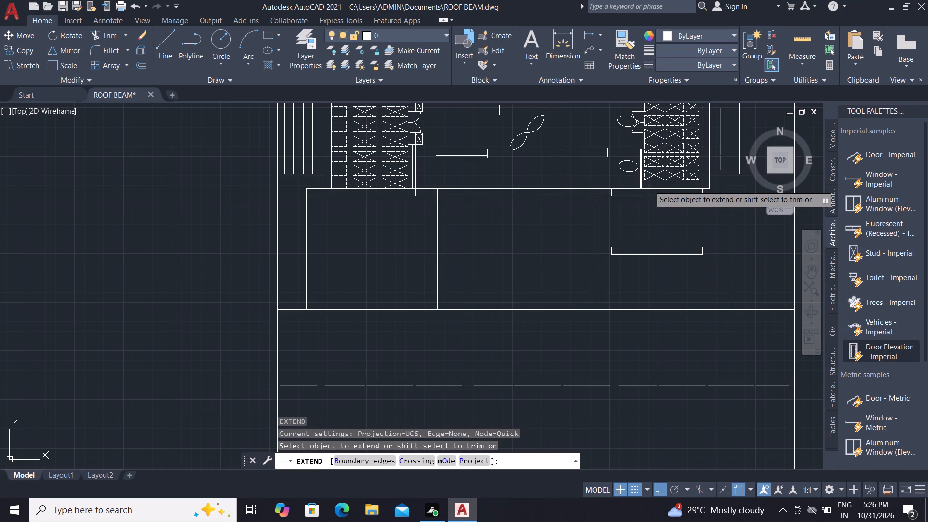
left_click(658, 188)
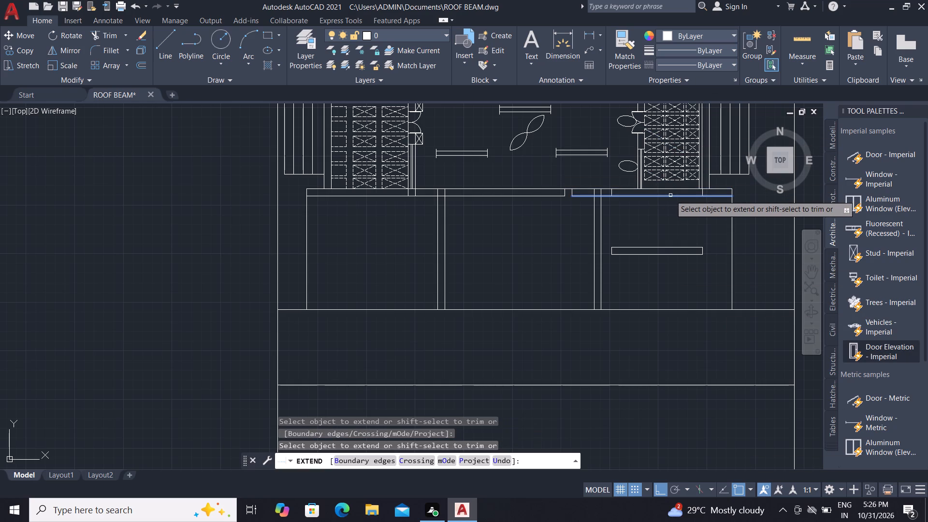
left_click(670, 195)
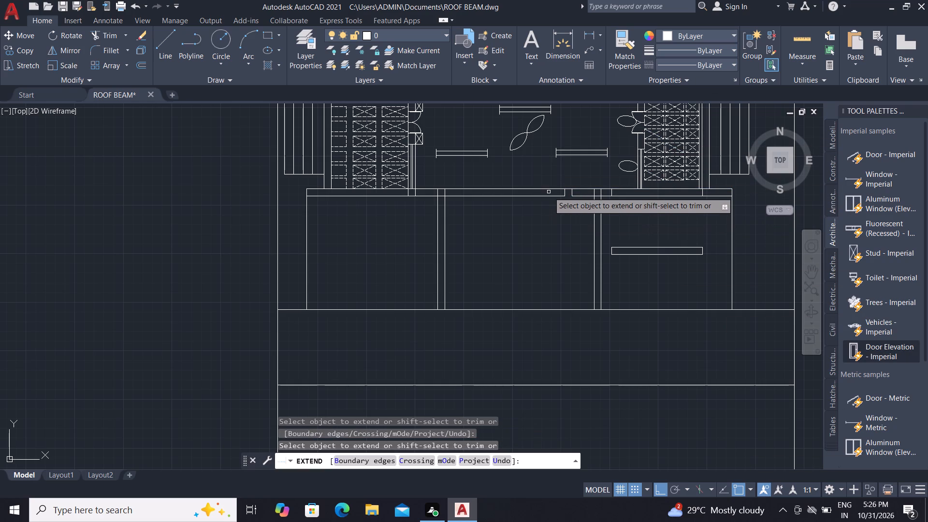
left_click(552, 197)
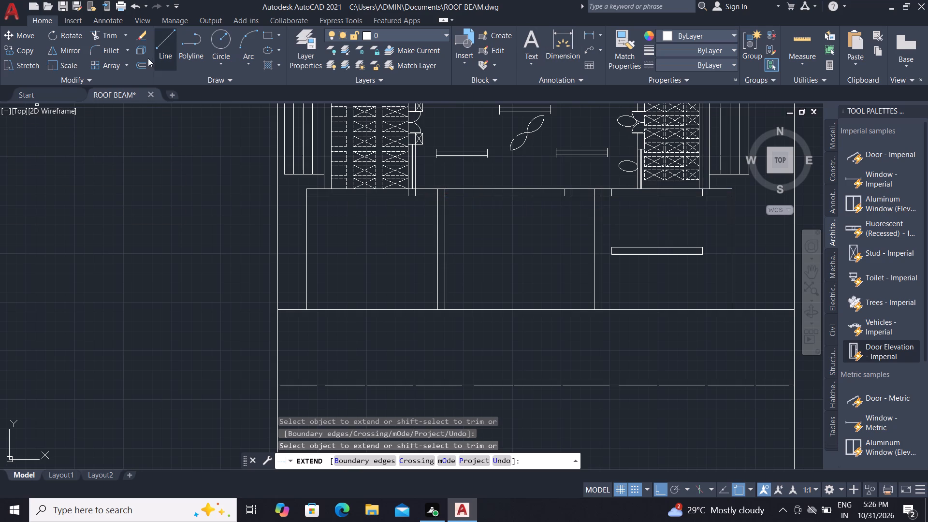
Trim the leftover middle pair of short vertical stubs and the right-hand stub between the horizontal beam lines.
left_click(107, 36)
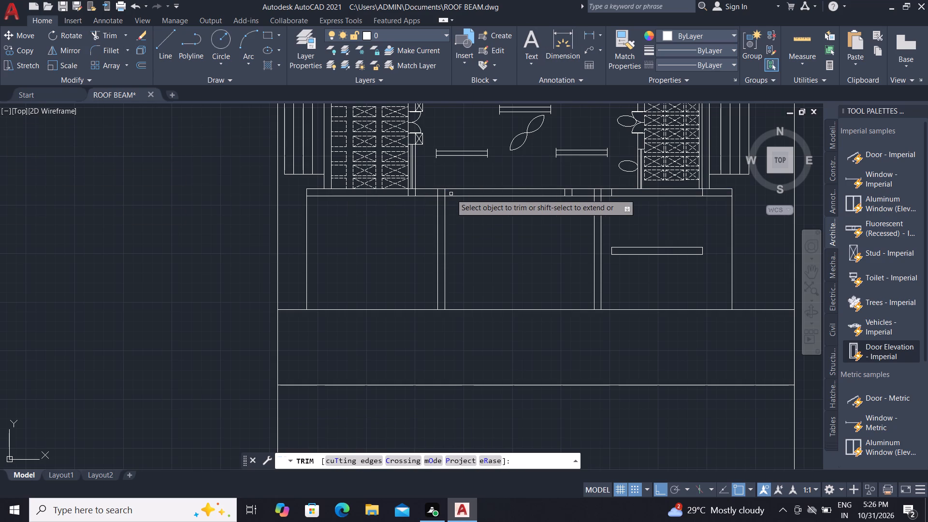
scroll(594, 188, "up", 3)
left_click(445, 215)
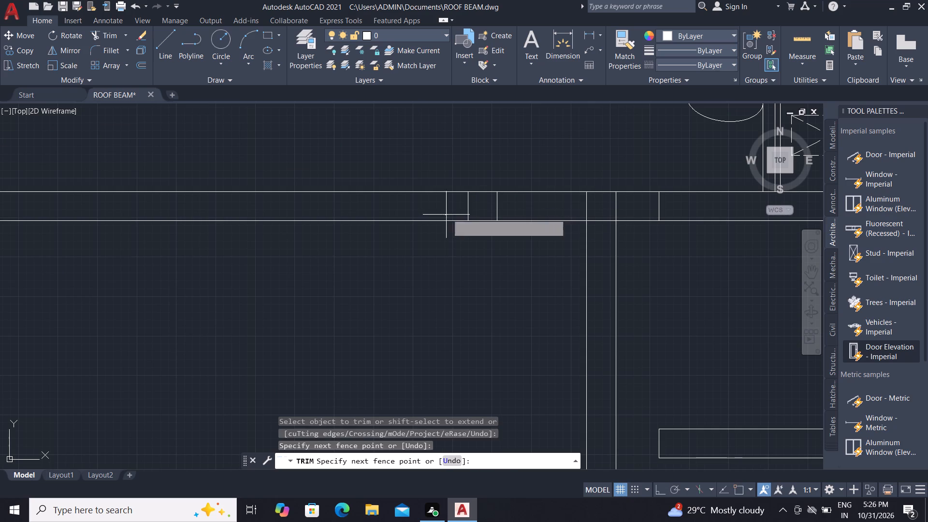
left_click(504, 208)
scroll(477, 239, "down", 1)
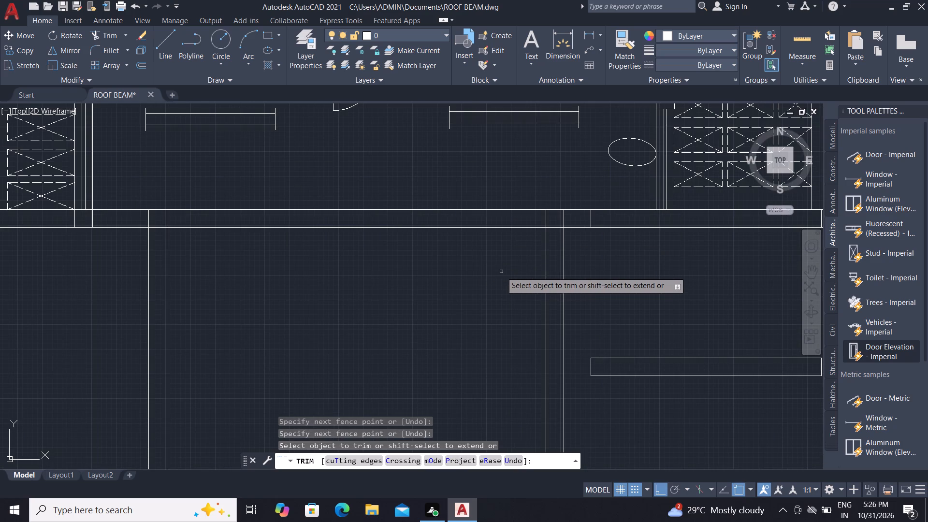
scroll(503, 255, "down", 2)
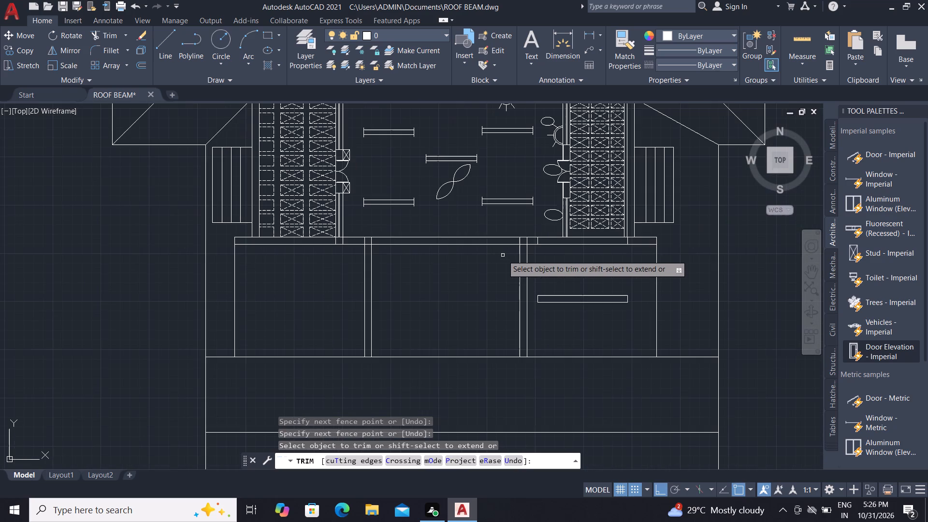
scroll(626, 235, "up", 4)
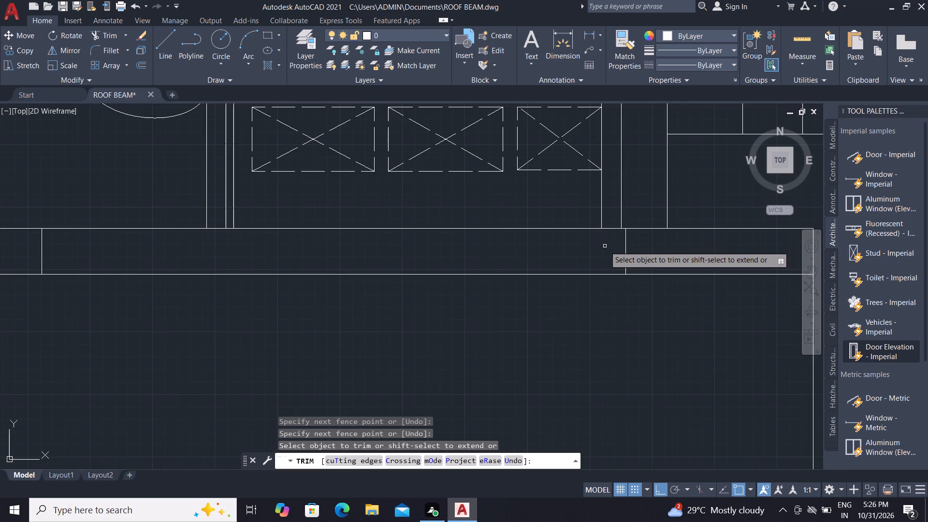
left_click(605, 246)
left_click(641, 236)
scroll(535, 314, "down", 2)
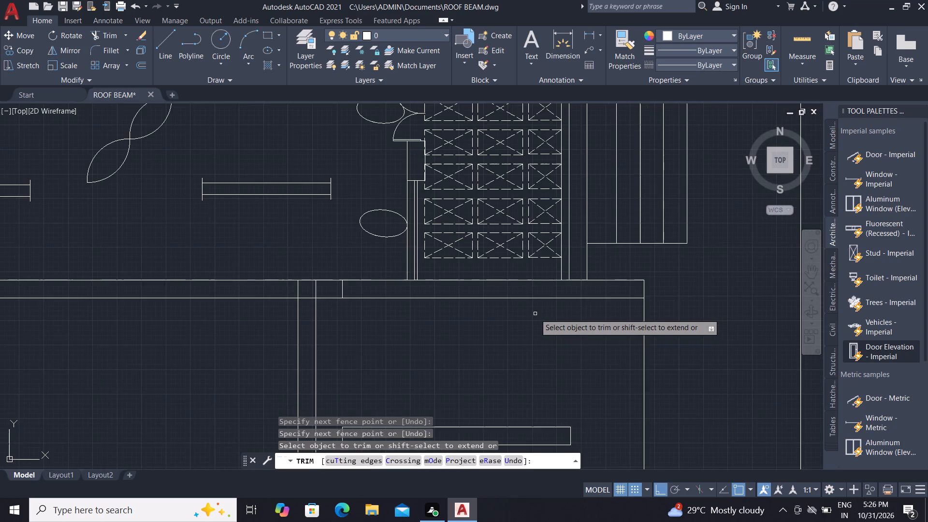
scroll(533, 334, "down", 1)
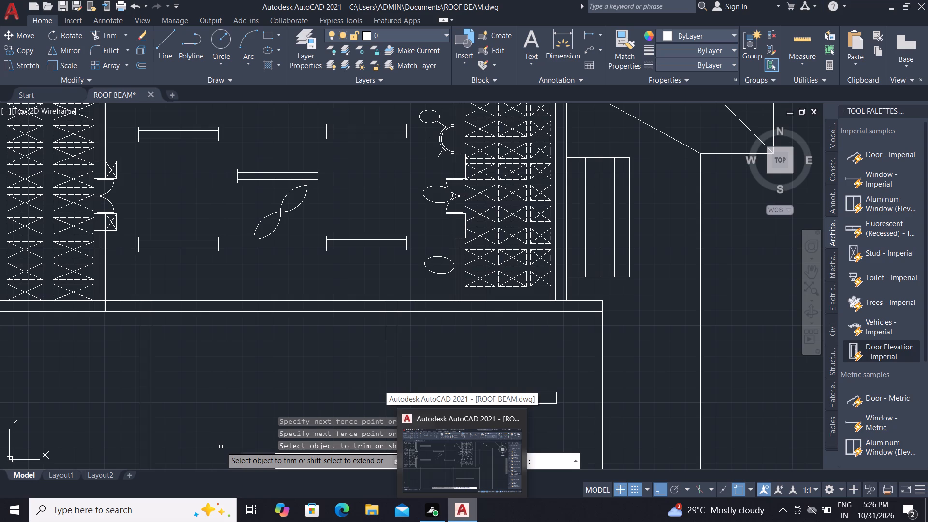
key("Escape")
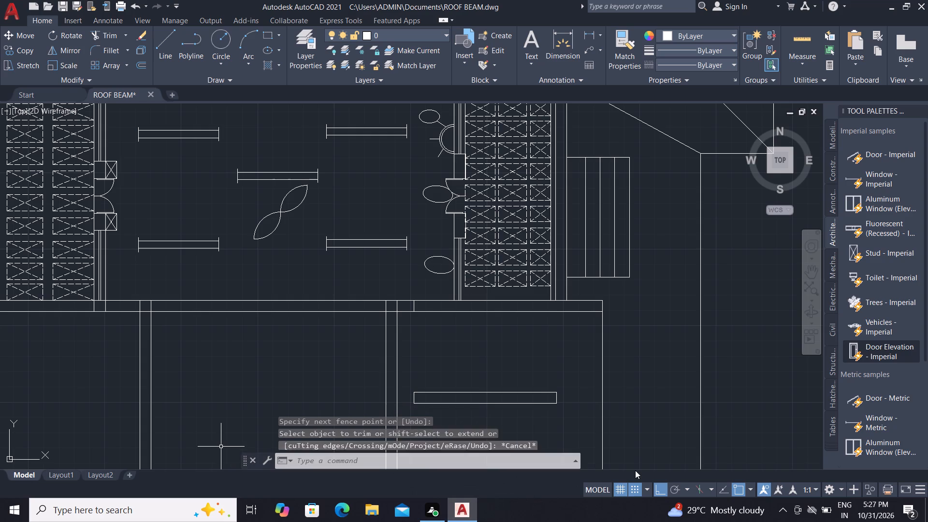
key("Escape")
key("Escape")
Offset the right-hand vertical line of the lower outline 230 to the right.
type("O")
key("space")
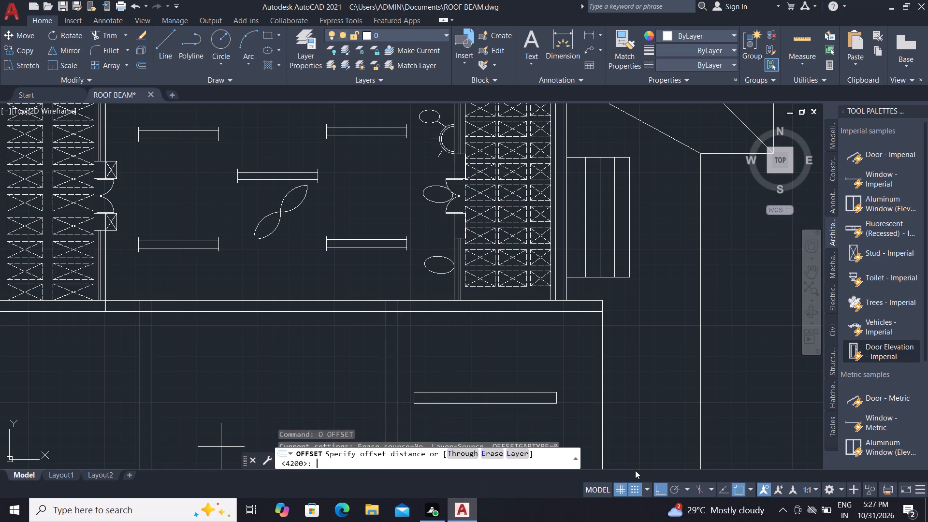
type("23")
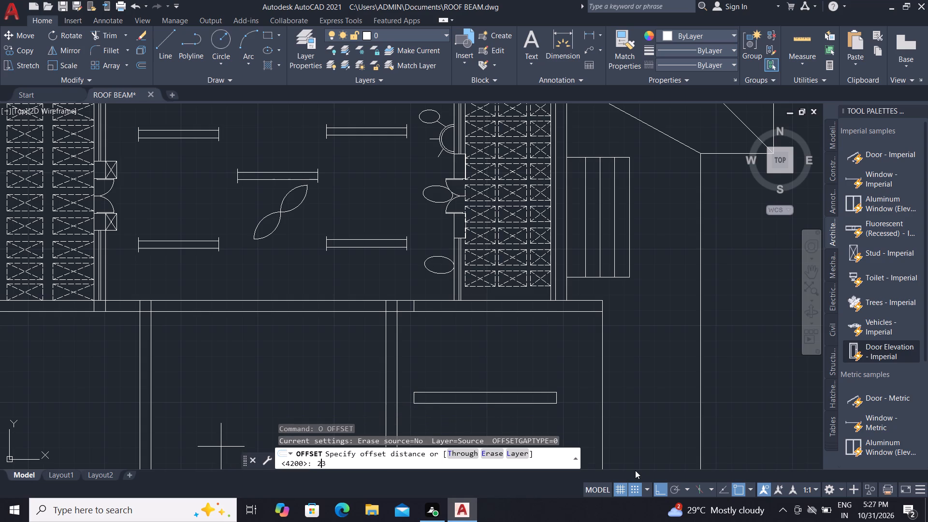
type("0")
key("space")
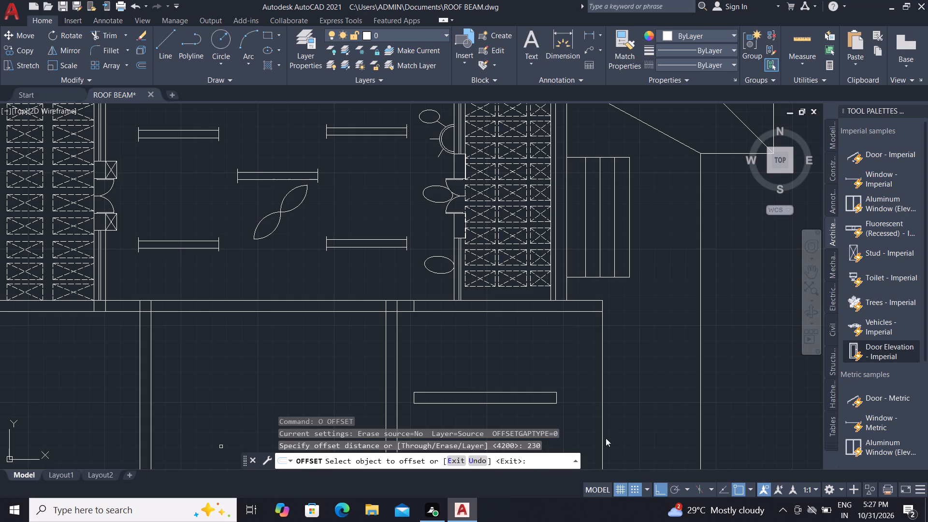
left_click(604, 395)
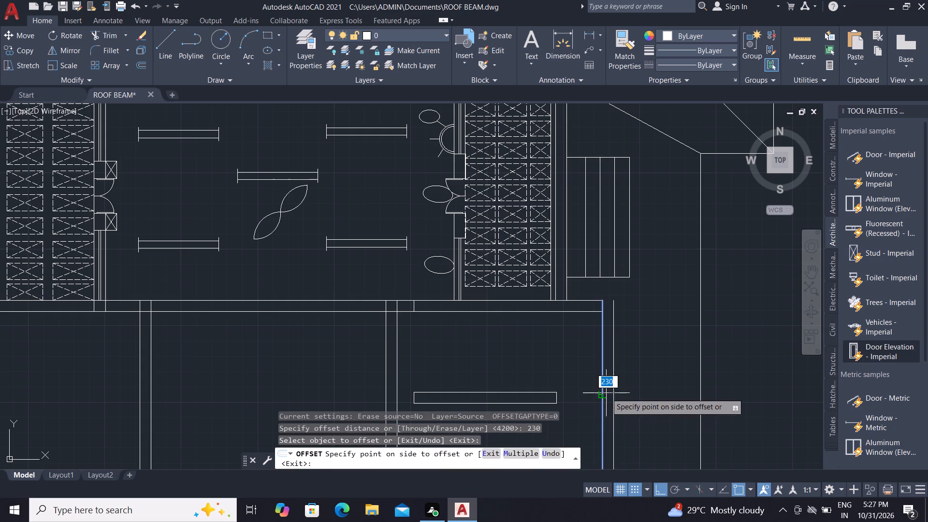
left_click(657, 387)
scroll(665, 382, "down", 1)
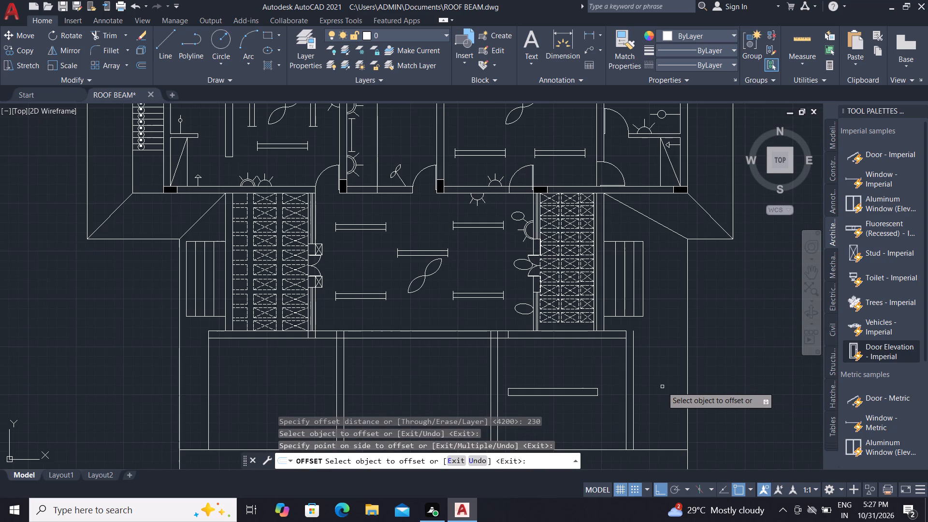
key("Escape")
Extend the upper and lower horizontal beam lines to the new outermost right vertical line.
type("EX")
key("space")
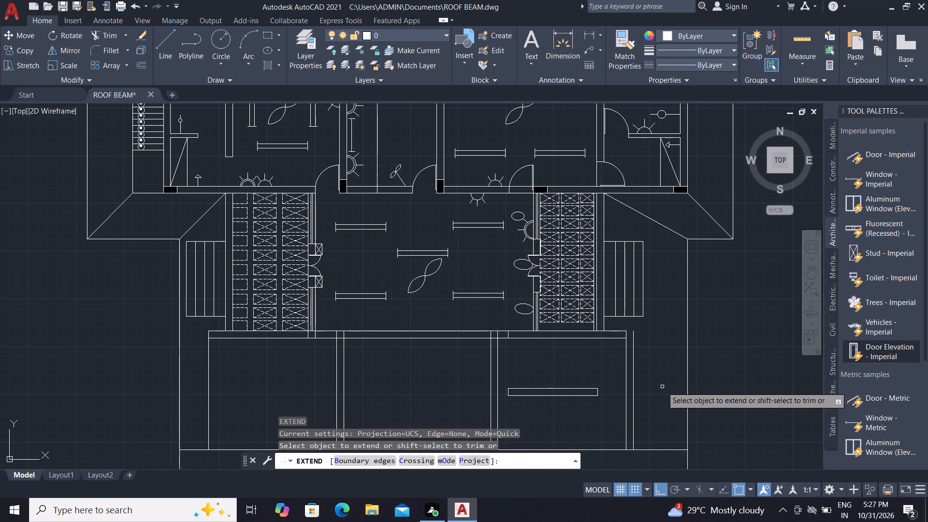
left_click(616, 330)
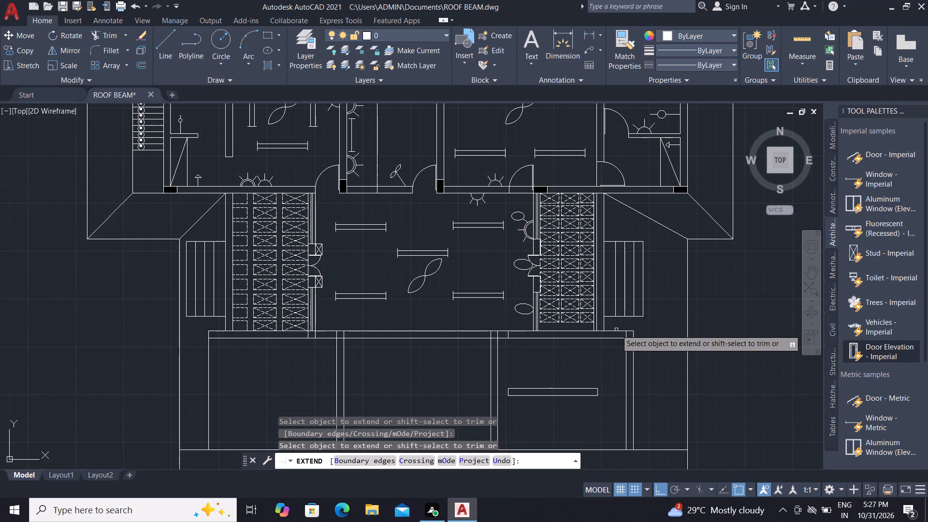
left_click(619, 339)
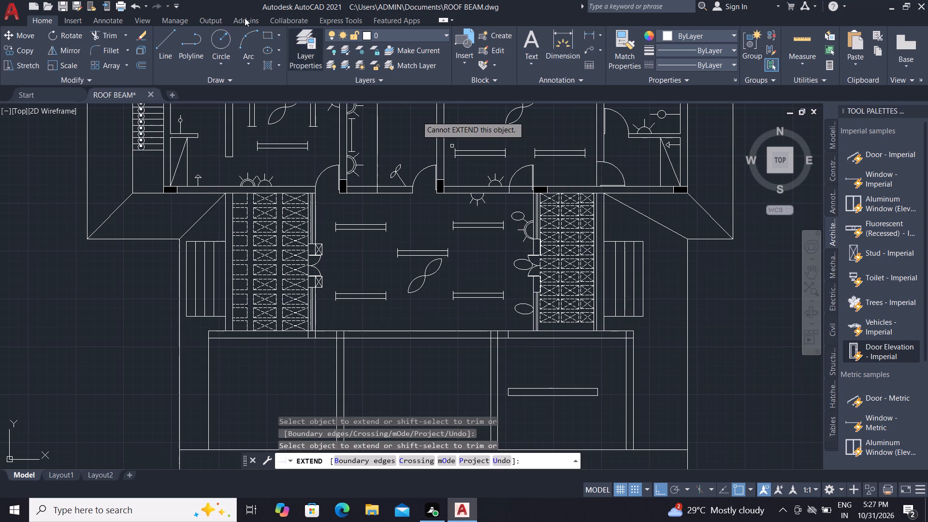
Trim the short vertical and horizontal stubs where the horizontal beam meets the right-hand vertical pair, leaving a clean corner.
left_click(110, 33)
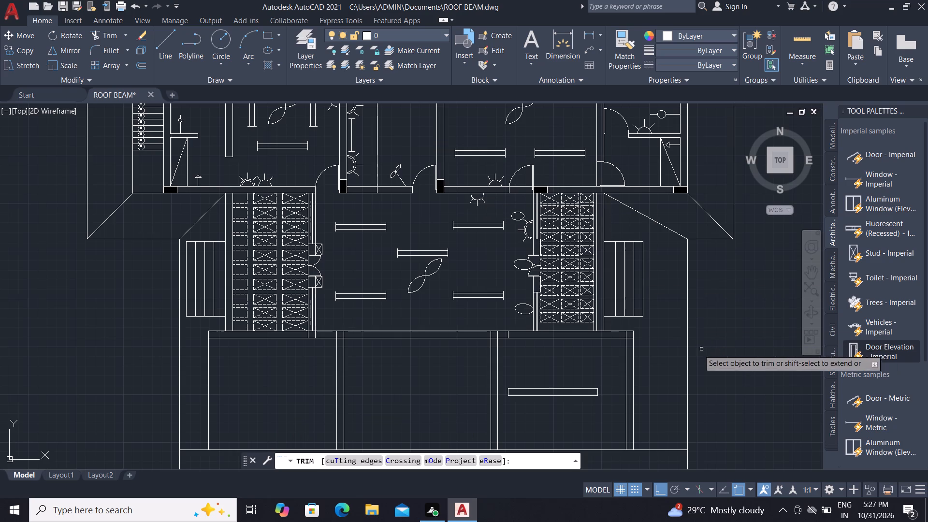
scroll(620, 346, "up", 3)
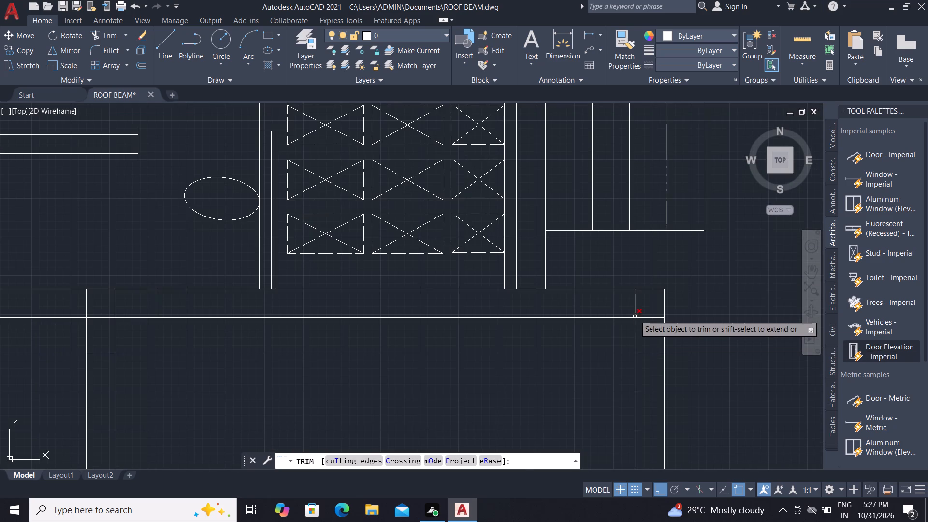
left_click(635, 301)
left_click(636, 301)
left_click(660, 325)
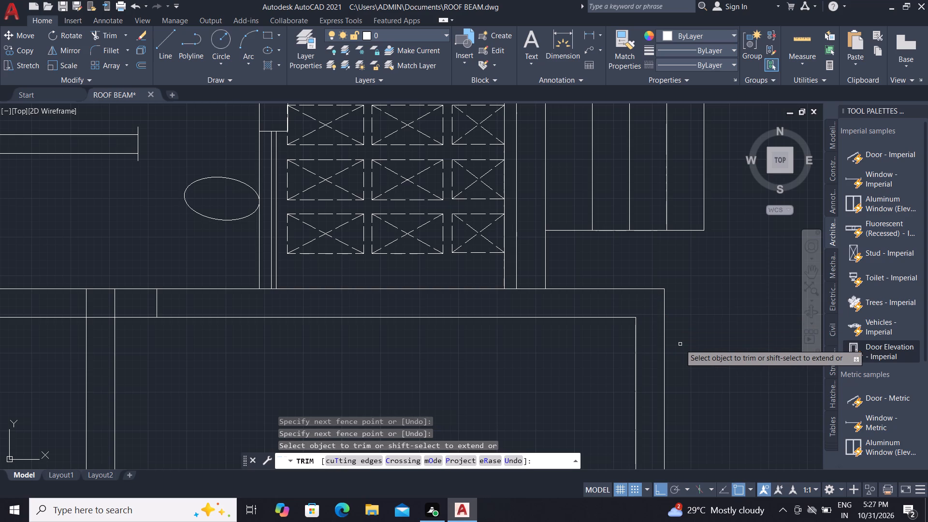
scroll(687, 312, "up", 1)
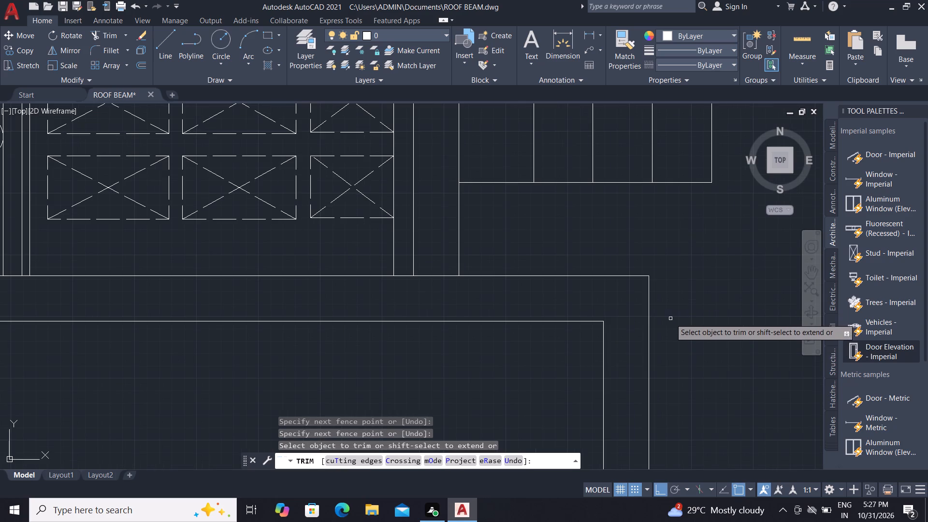
scroll(675, 309, "down", 5)
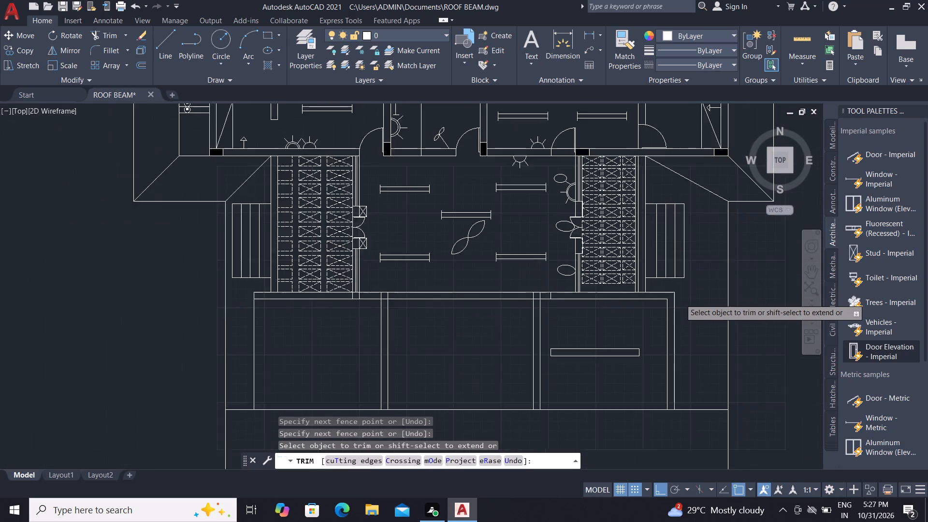
scroll(685, 299, "down", 2)
scroll(676, 346, "up", 1)
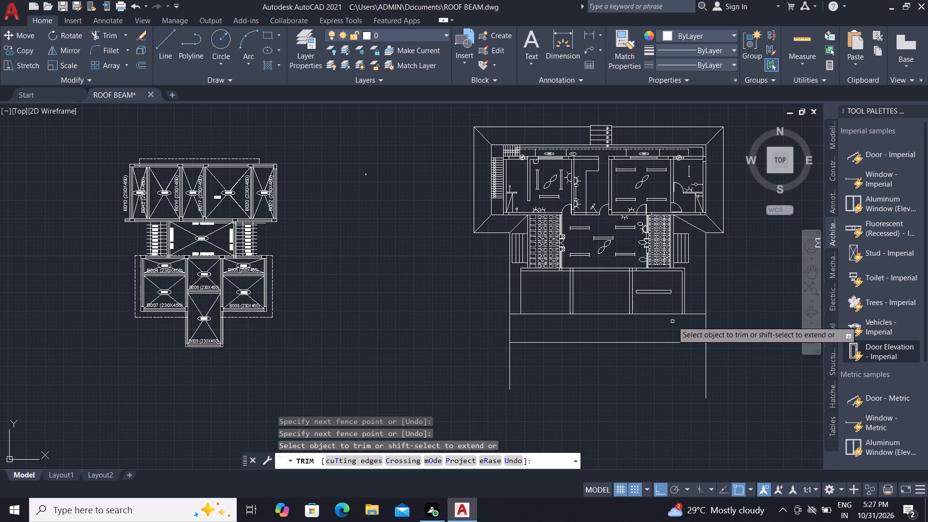
scroll(673, 320, "up", 2)
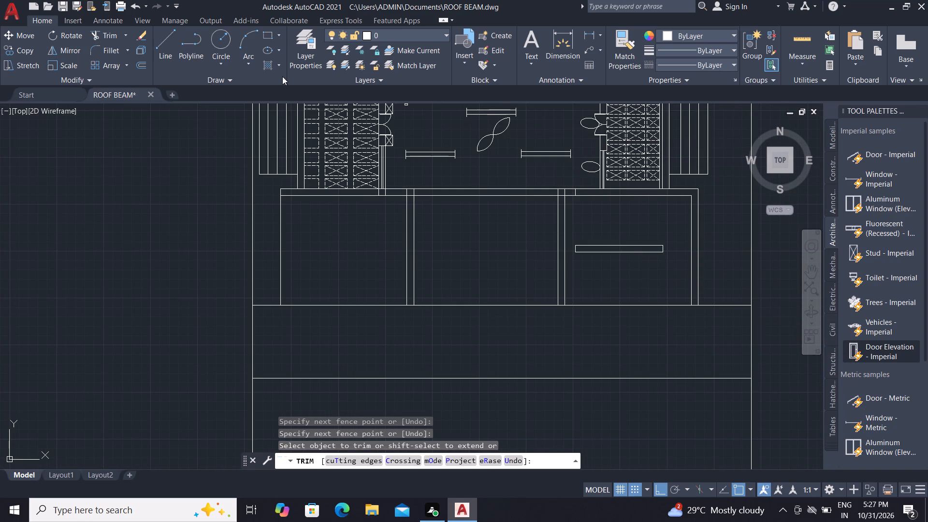
key("Escape")
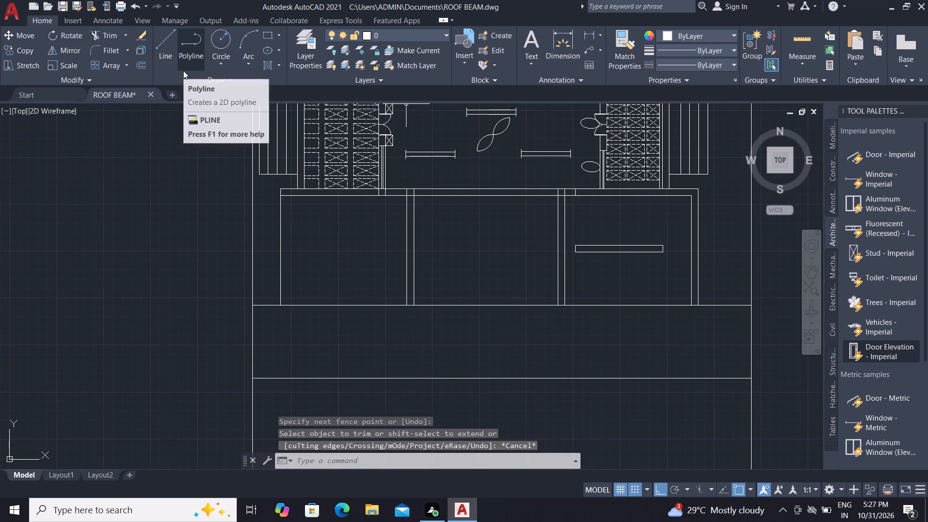
Extend the left edge line, first beam pair, left line of the second pair and right-hand pair down to the next horizontal line.
key("e")
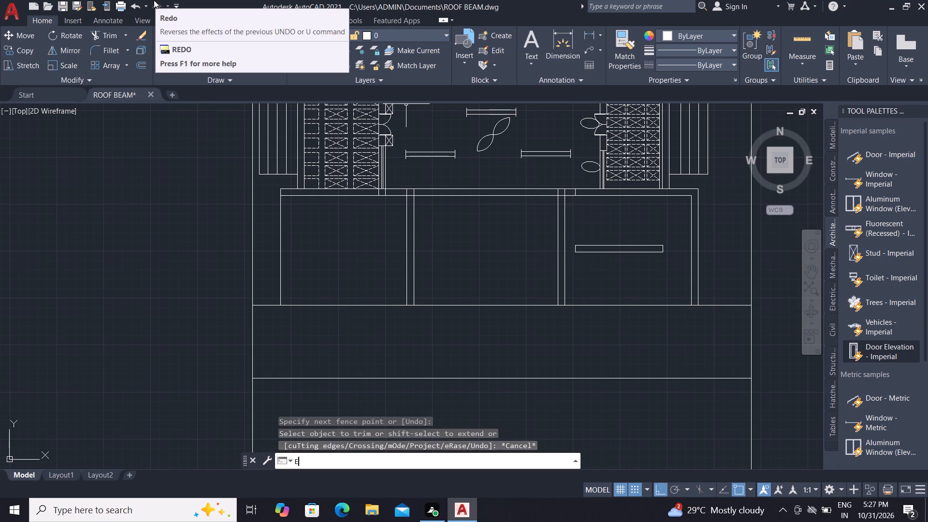
key("x")
key("space")
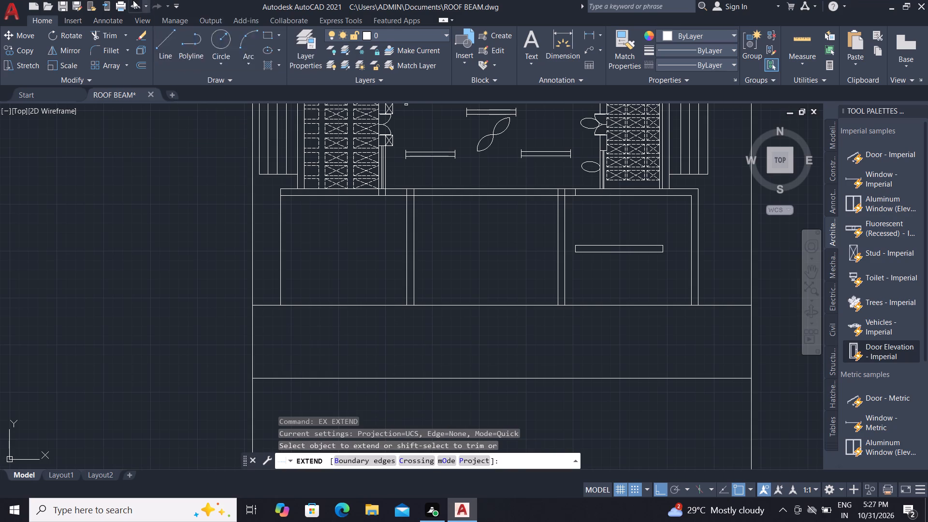
left_click(281, 294)
scroll(281, 294, "down", 2)
scroll(332, 266, "up", 1)
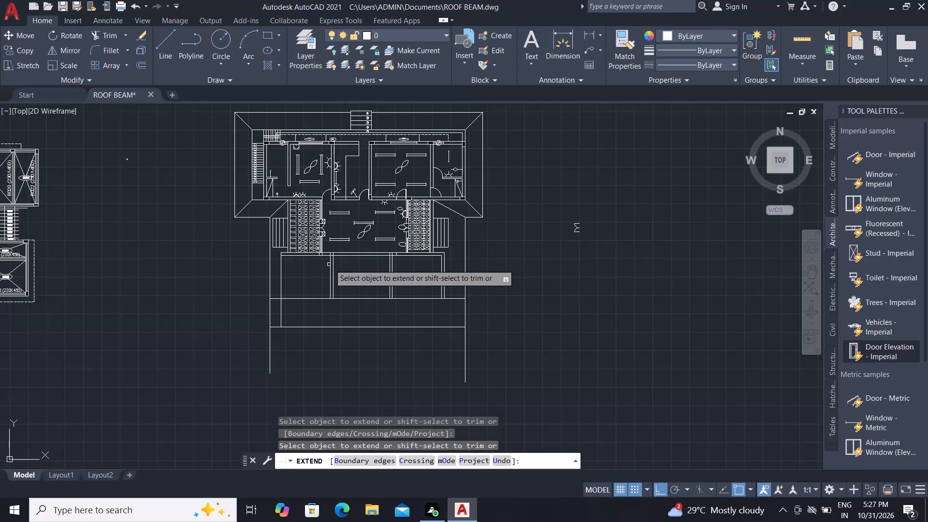
scroll(331, 265, "up", 2)
scroll(305, 321, "down", 2)
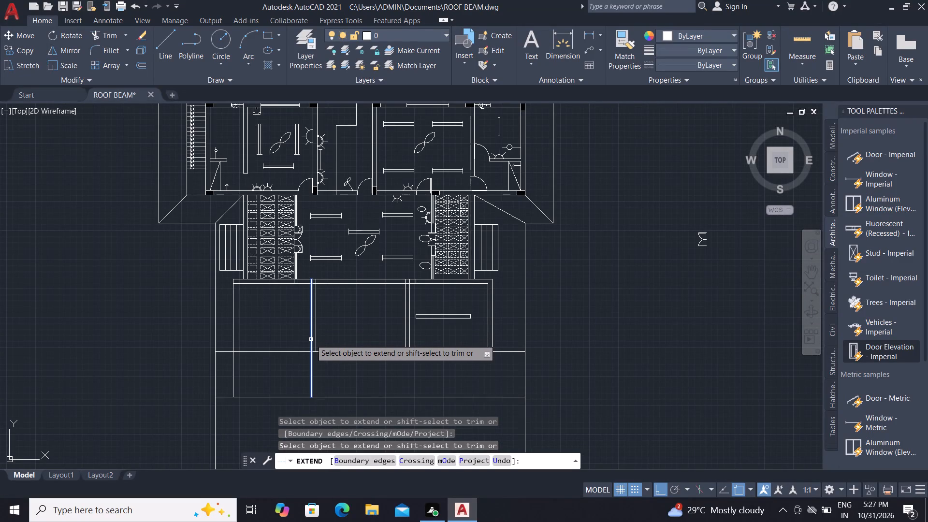
left_click(311, 339)
left_click(316, 339)
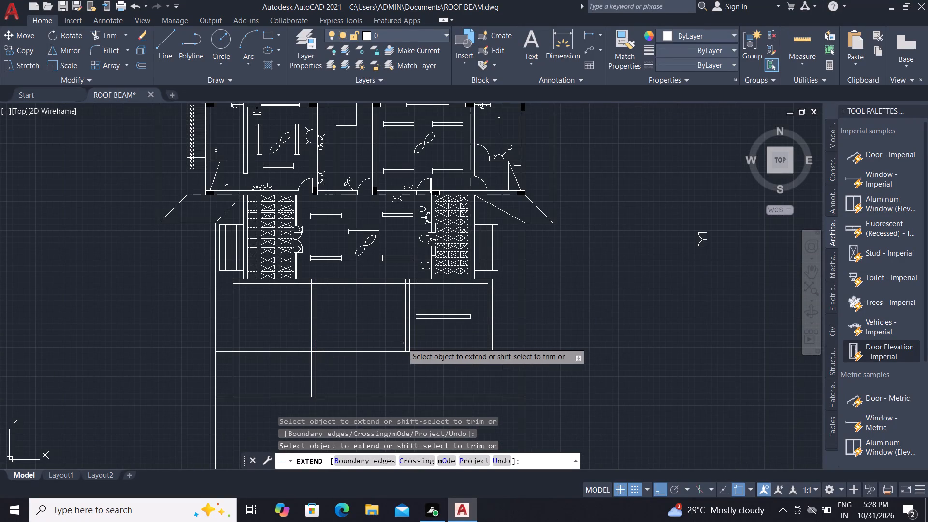
left_click(406, 342)
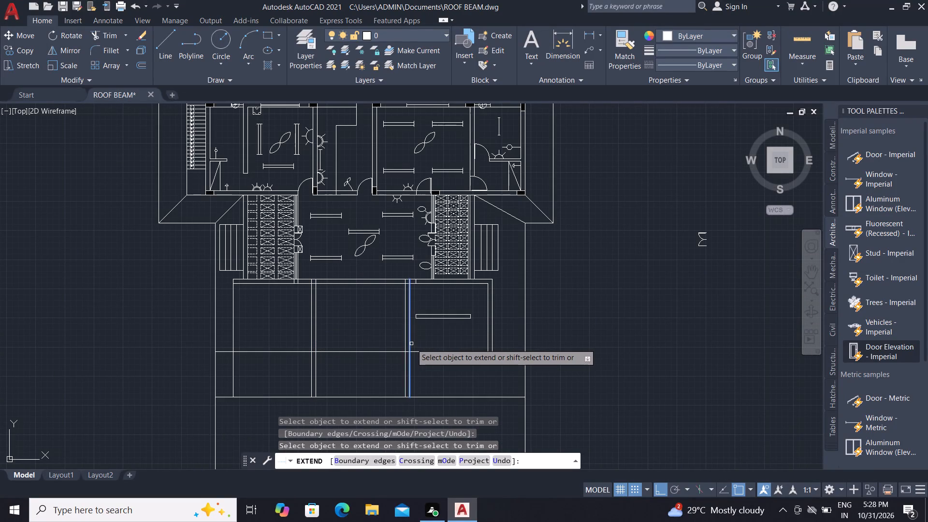
left_click(411, 344)
left_click(490, 345)
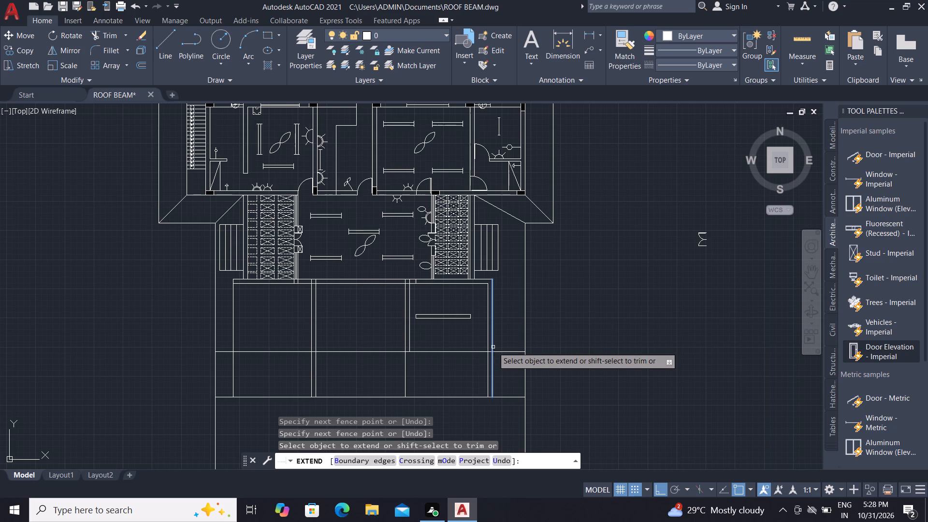
left_click(493, 347)
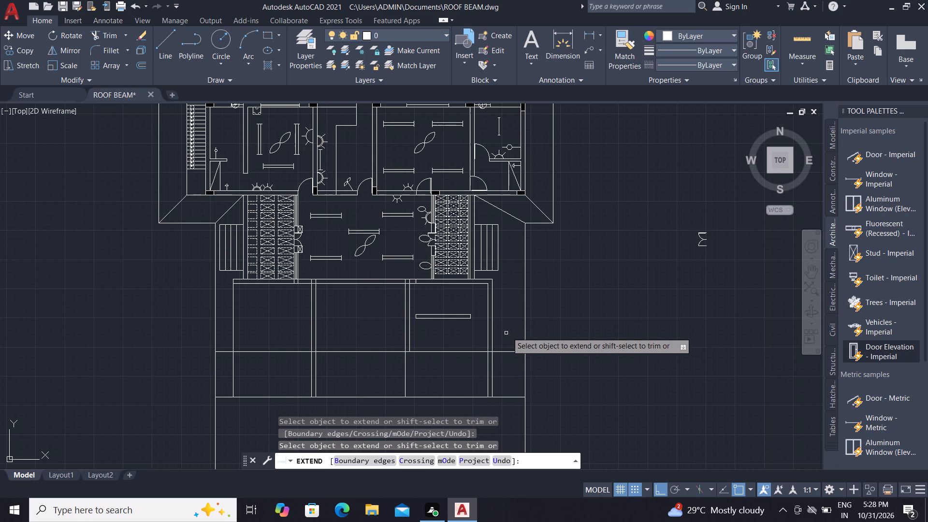
scroll(450, 317, "up", 1)
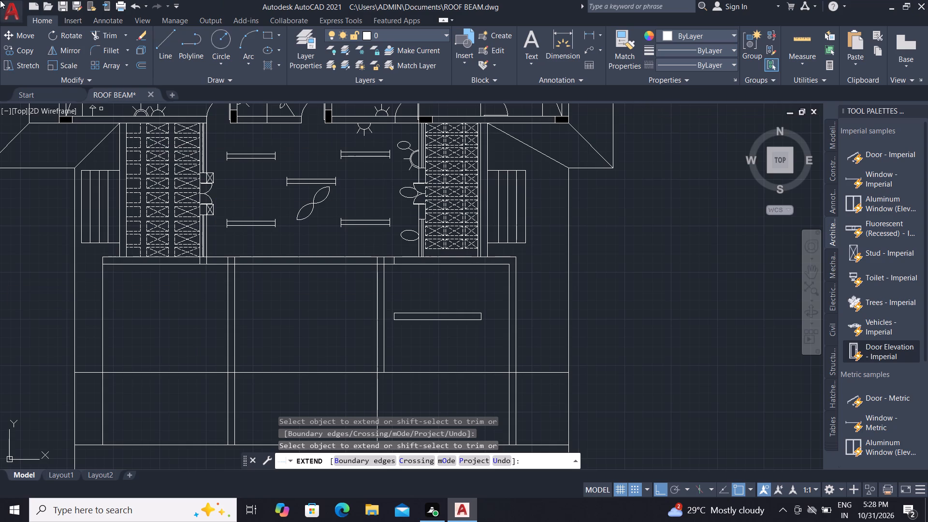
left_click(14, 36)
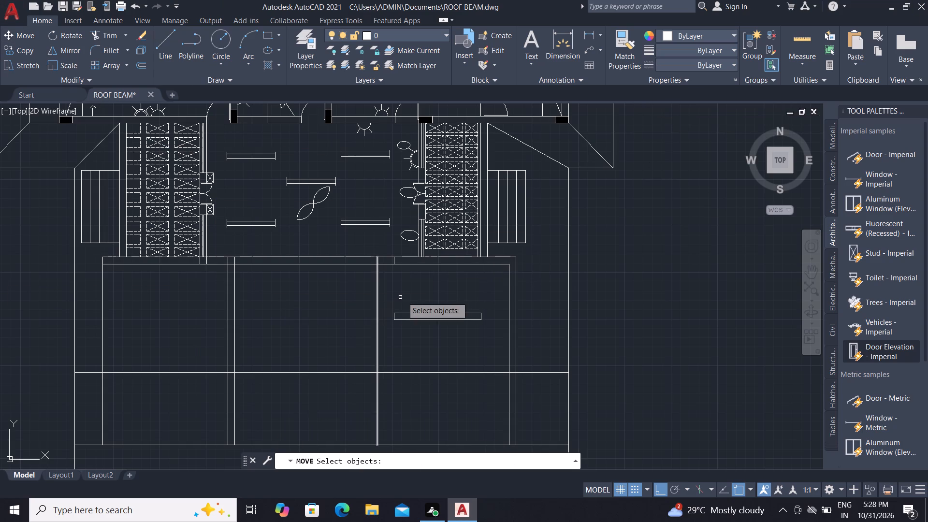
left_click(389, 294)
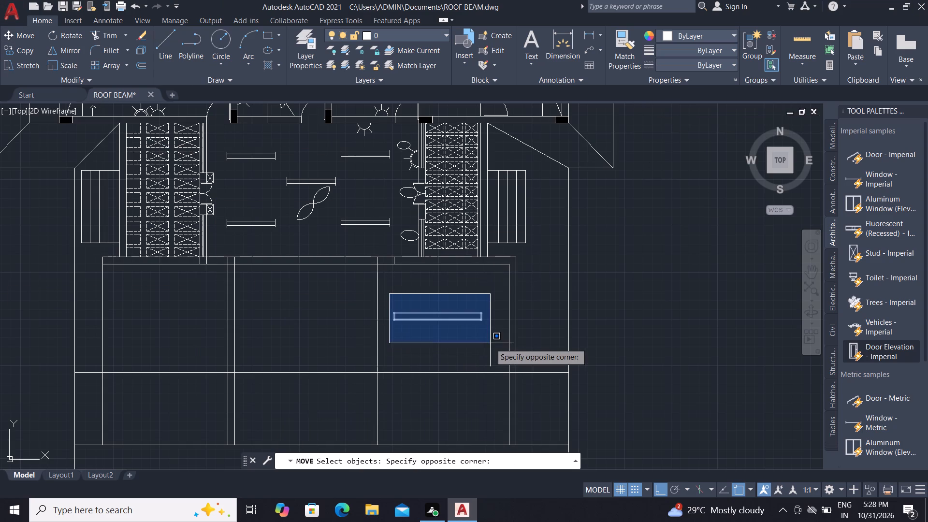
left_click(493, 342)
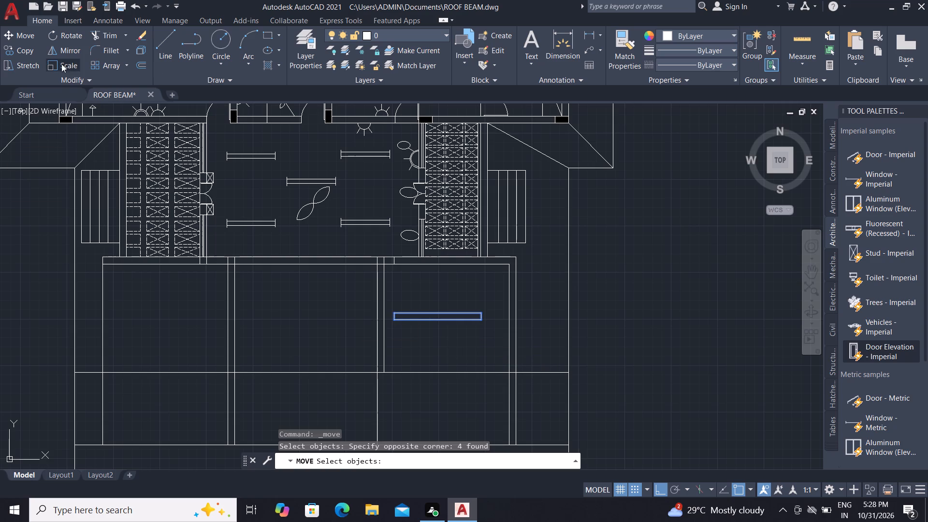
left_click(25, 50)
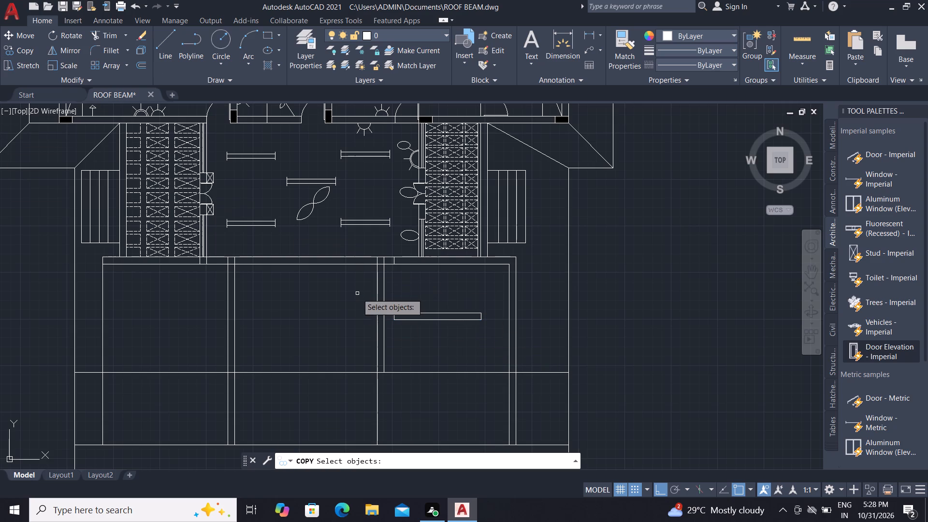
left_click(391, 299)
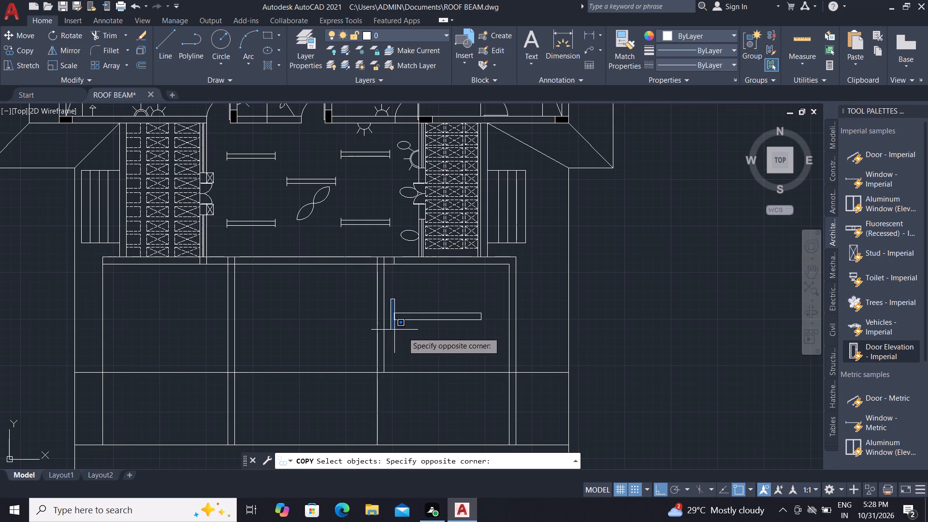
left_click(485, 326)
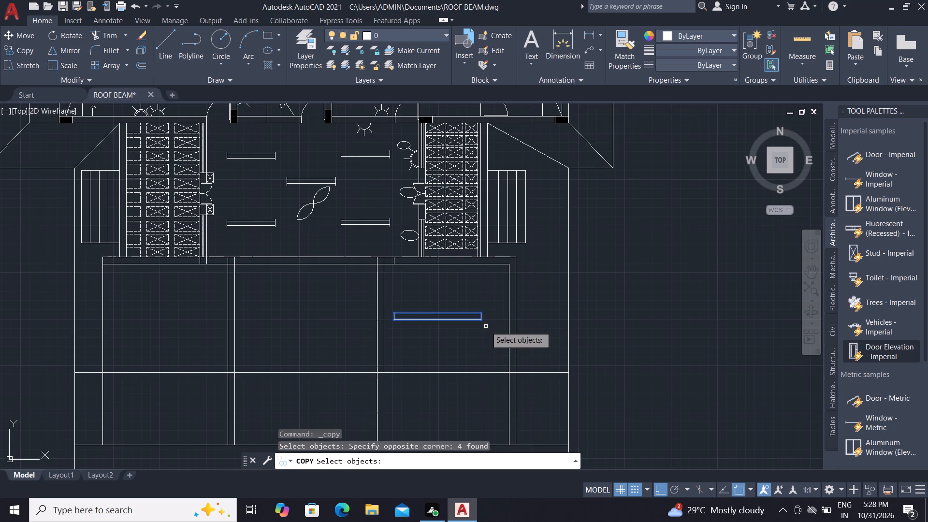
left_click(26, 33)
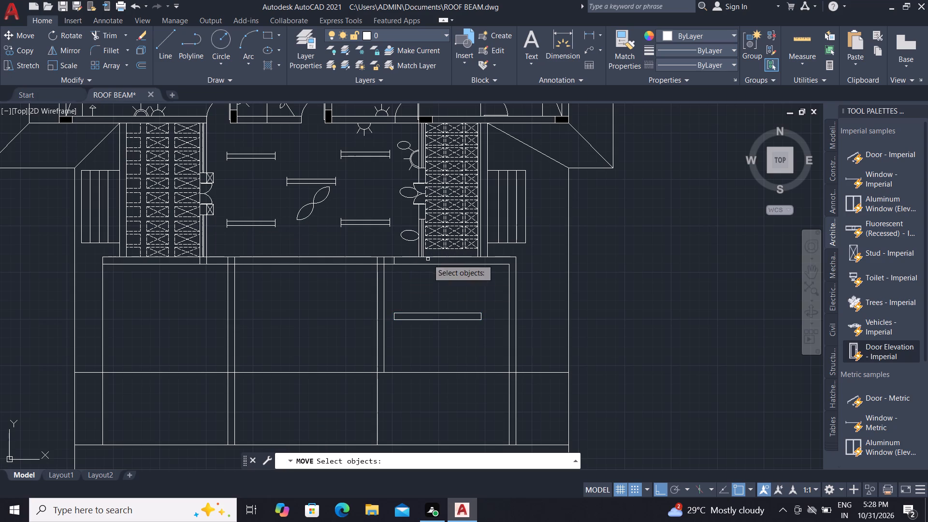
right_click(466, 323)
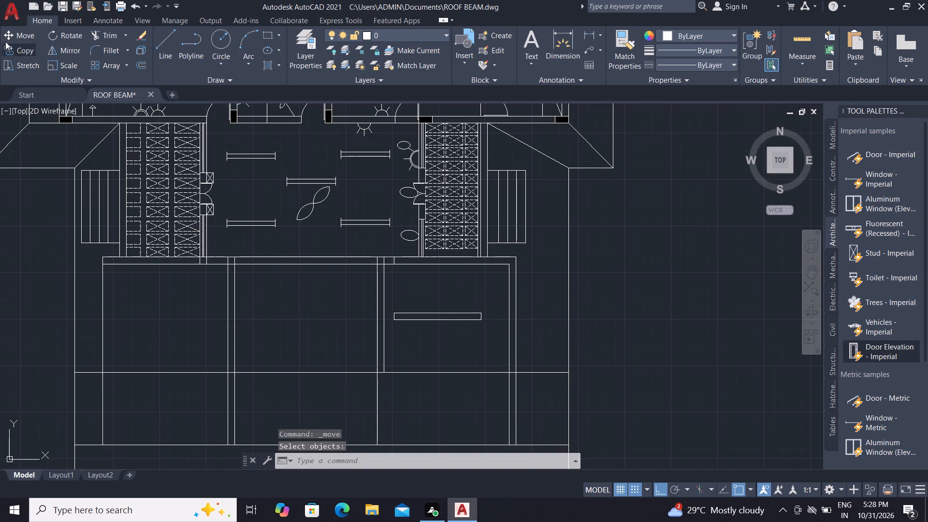
Copy the short horizontal beam from its lower-right corner to the inner right-hand vertical line and to the left edge line.
left_click(18, 46)
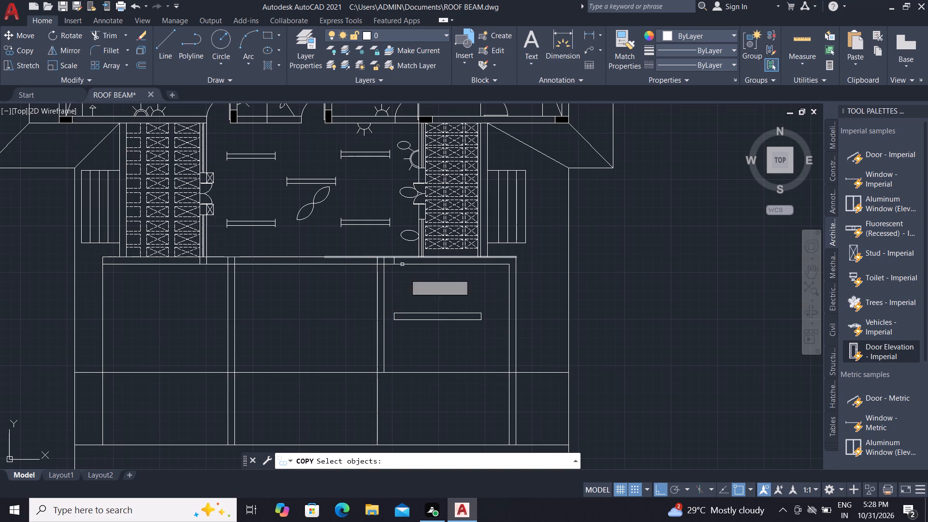
left_click(393, 291)
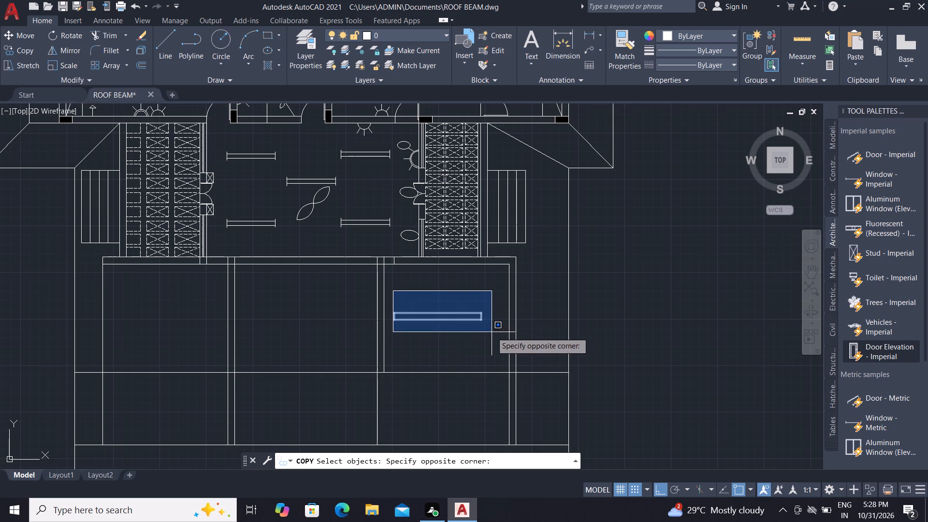
left_click(491, 332)
right_click(491, 328)
left_click(482, 321)
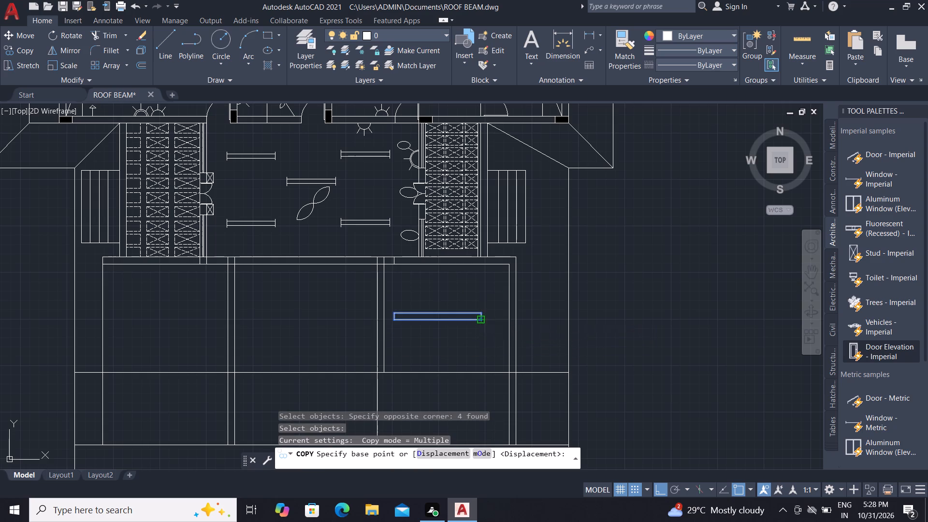
left_click(511, 320)
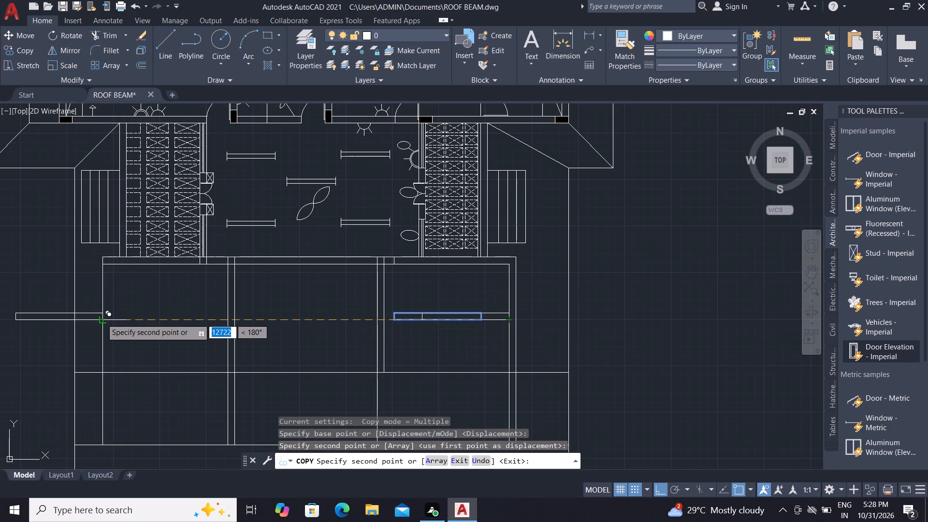
left_click(101, 319)
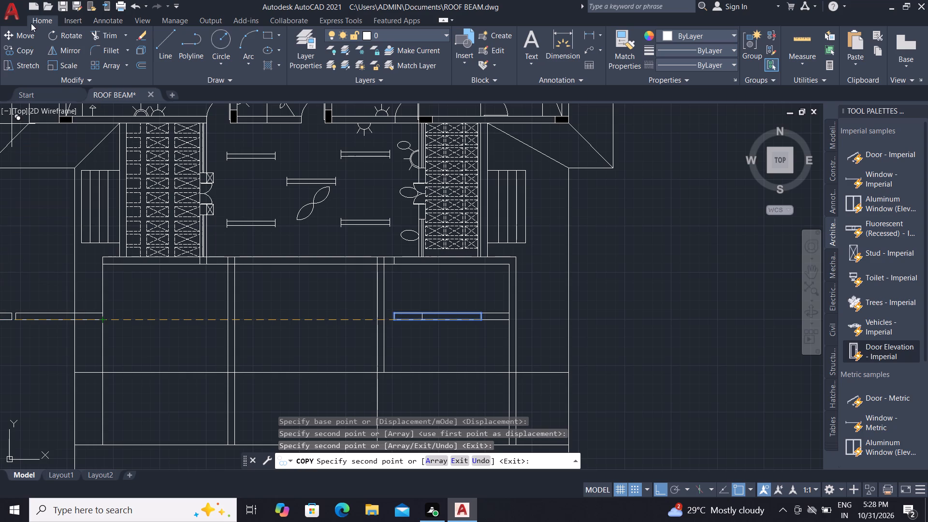
Move the left copy of the short beam right so its left end sits on the left edge line.
left_click(14, 31)
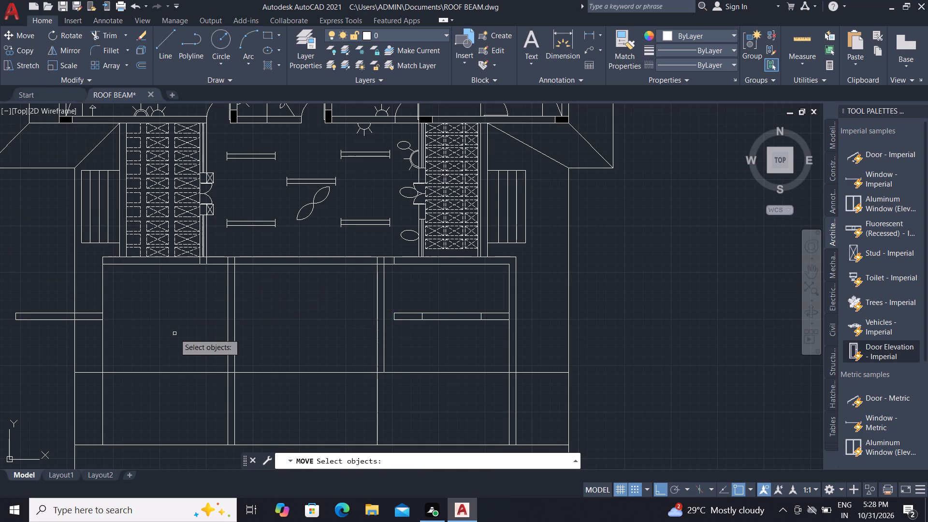
left_click(25, 321)
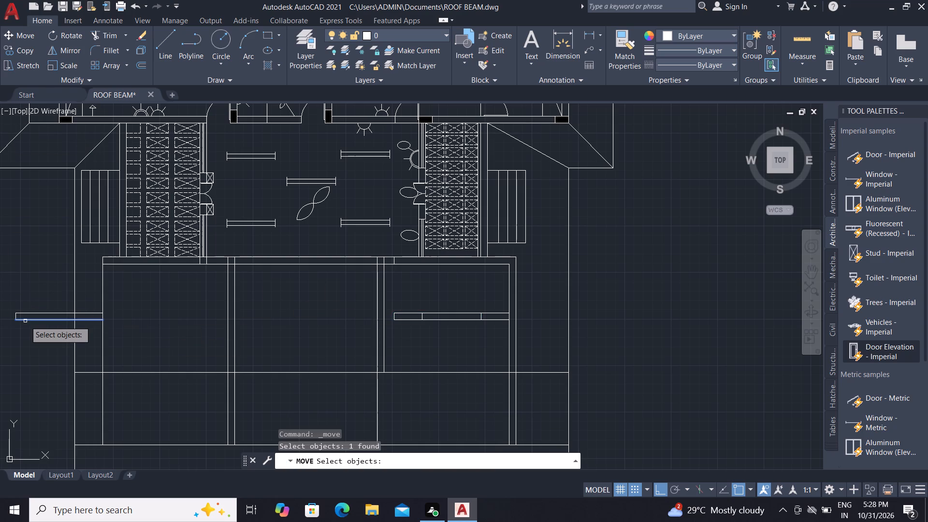
left_click(11, 299)
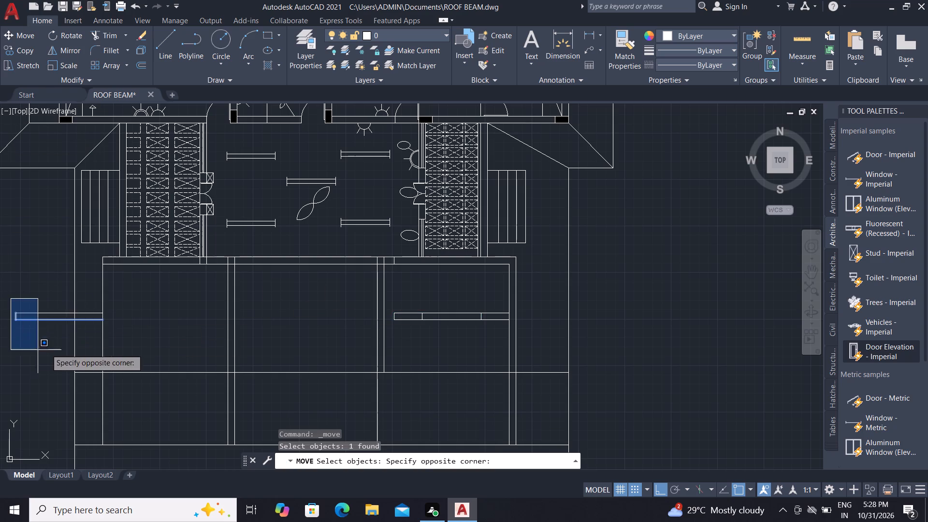
left_click(116, 340)
right_click(4, 295)
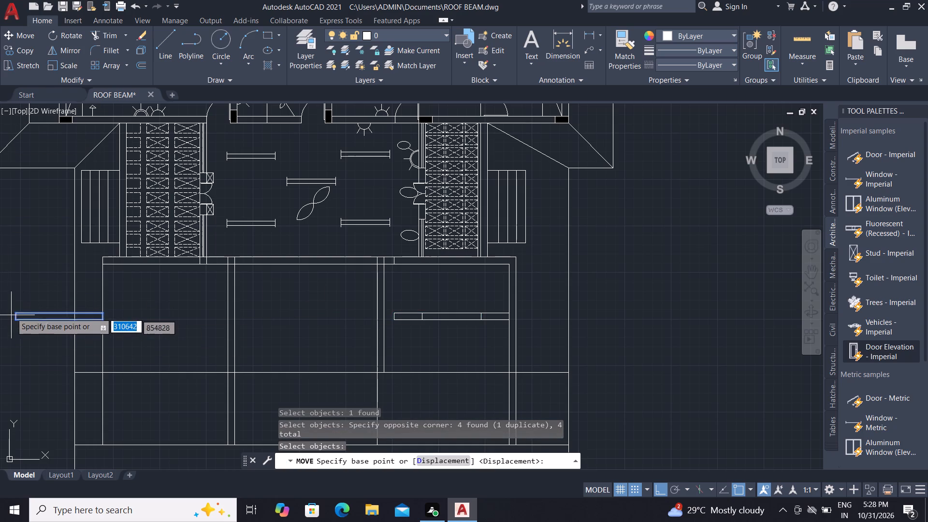
left_click(14, 314)
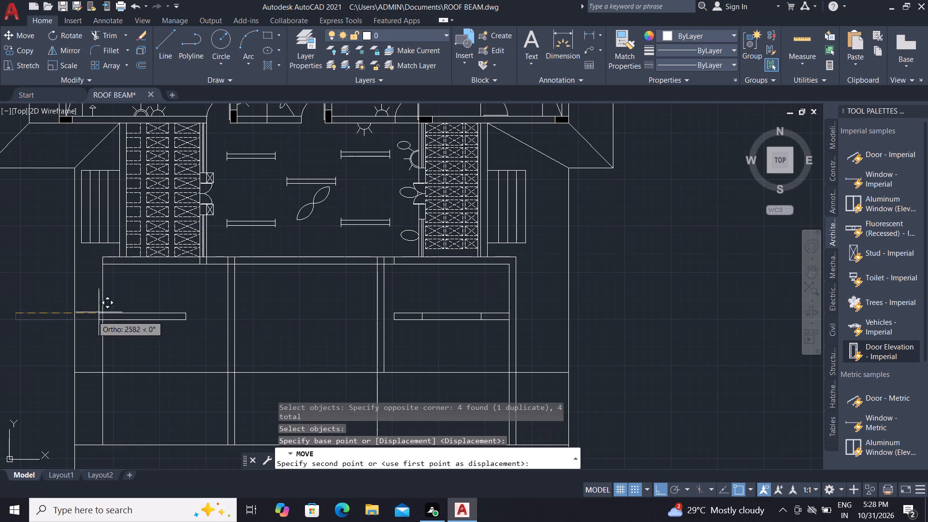
left_click(99, 314)
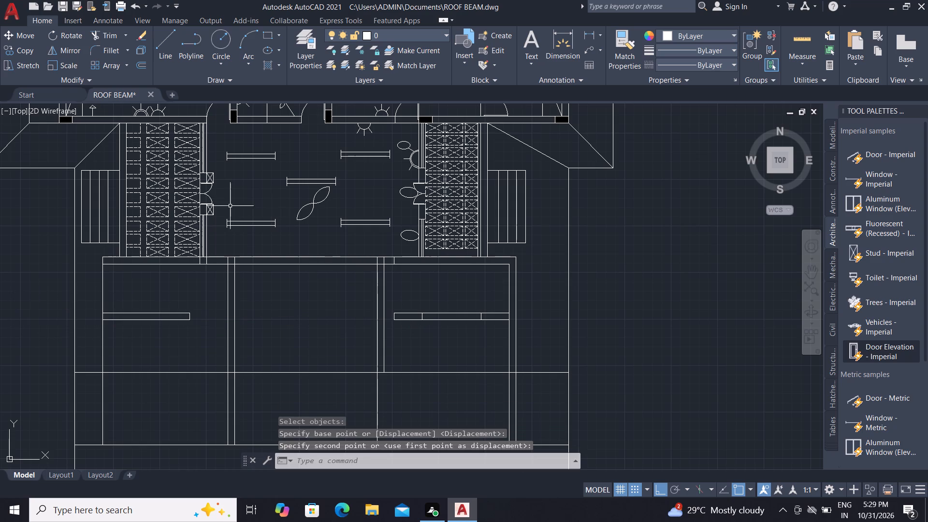
Trim away the leftover part of the original short beam projecting left of the right-hand copy.
left_click(491, 312)
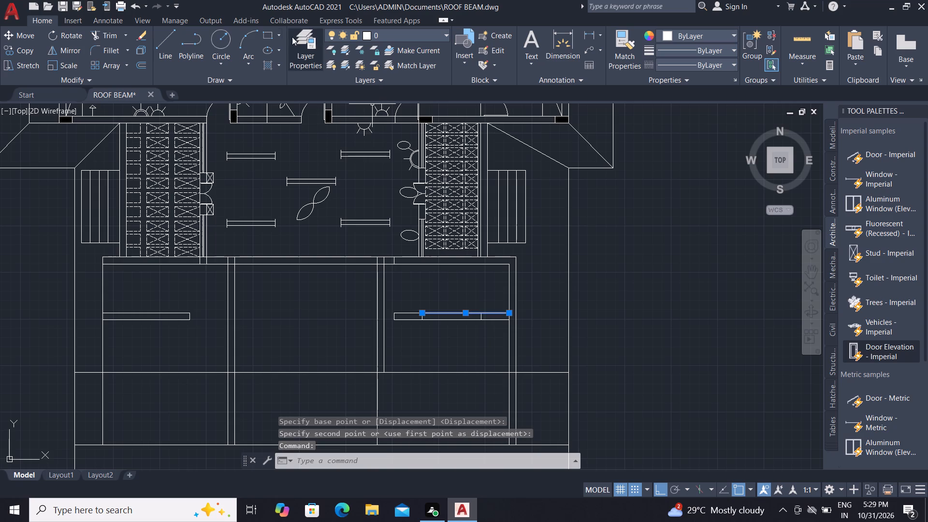
left_click(106, 35)
left_click(406, 329)
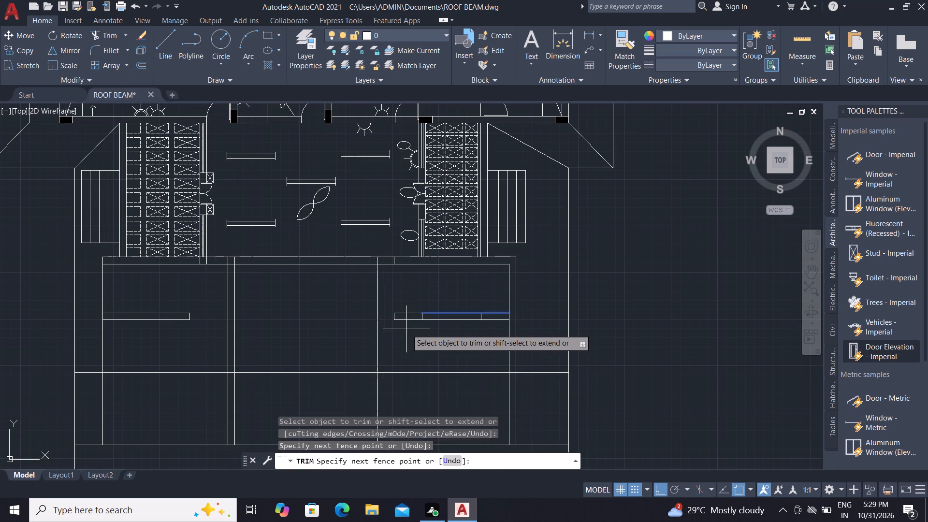
left_click(406, 302)
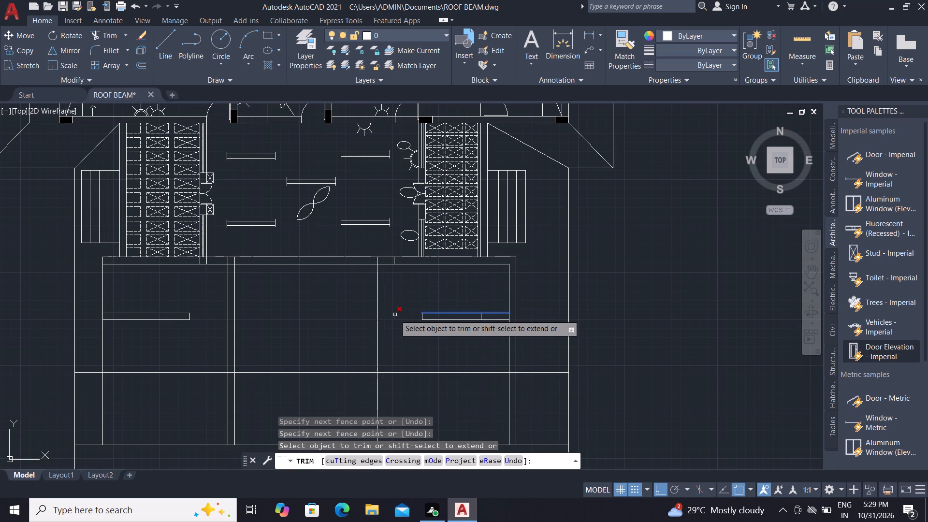
left_click(395, 315)
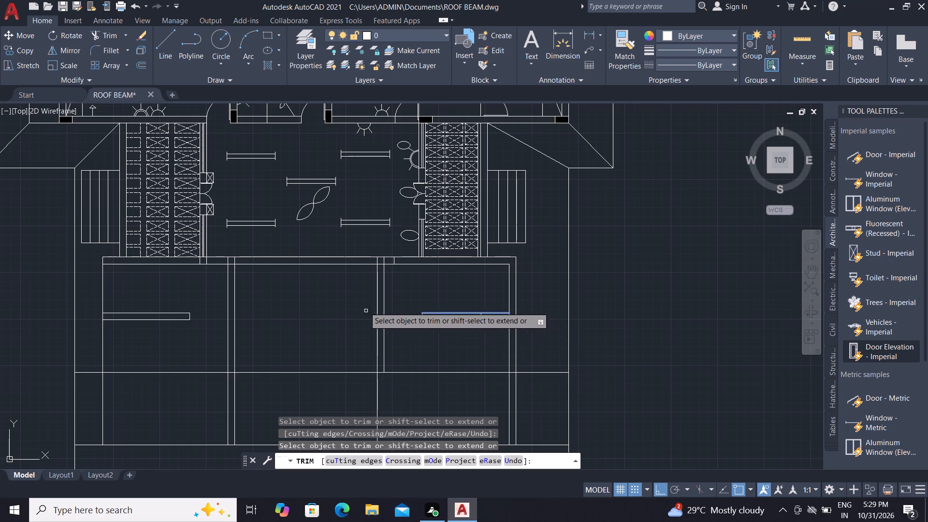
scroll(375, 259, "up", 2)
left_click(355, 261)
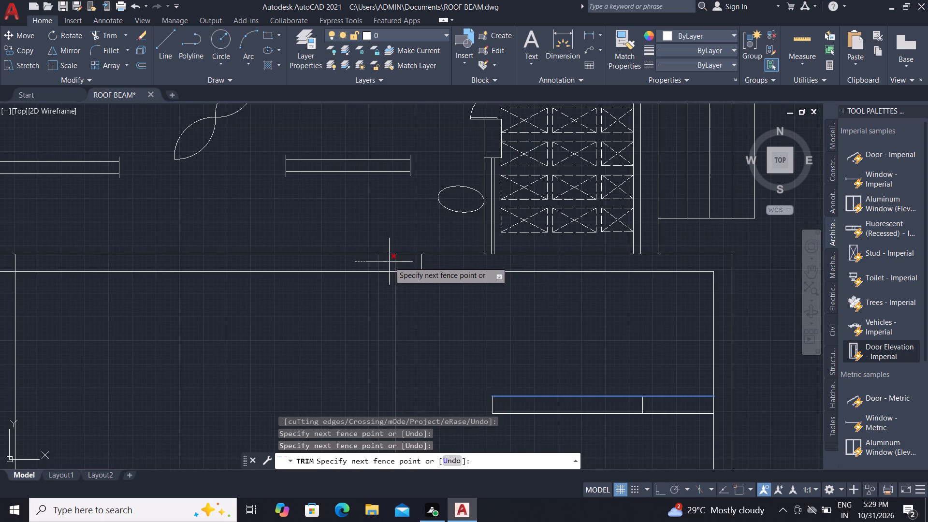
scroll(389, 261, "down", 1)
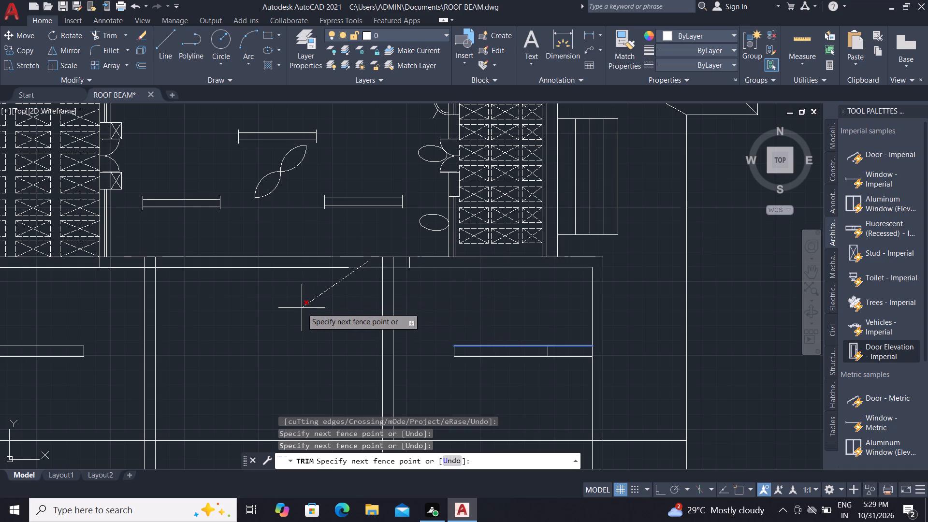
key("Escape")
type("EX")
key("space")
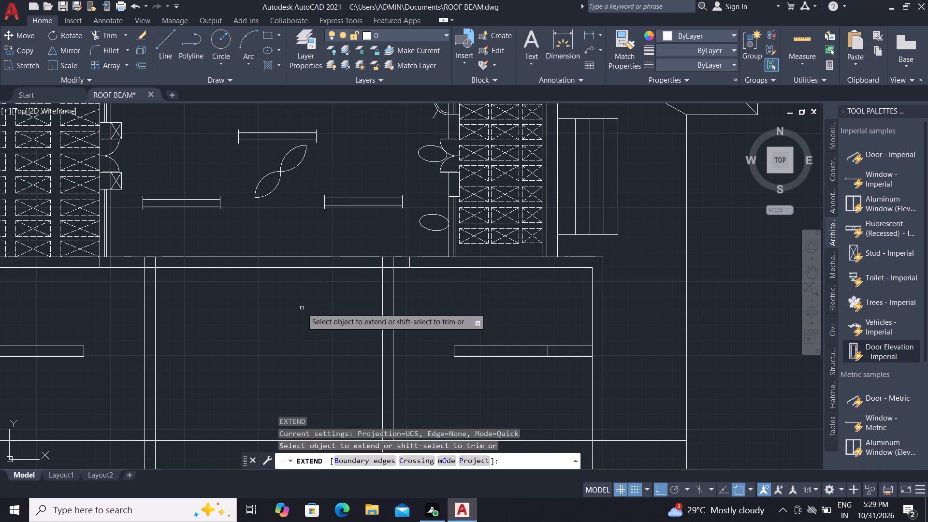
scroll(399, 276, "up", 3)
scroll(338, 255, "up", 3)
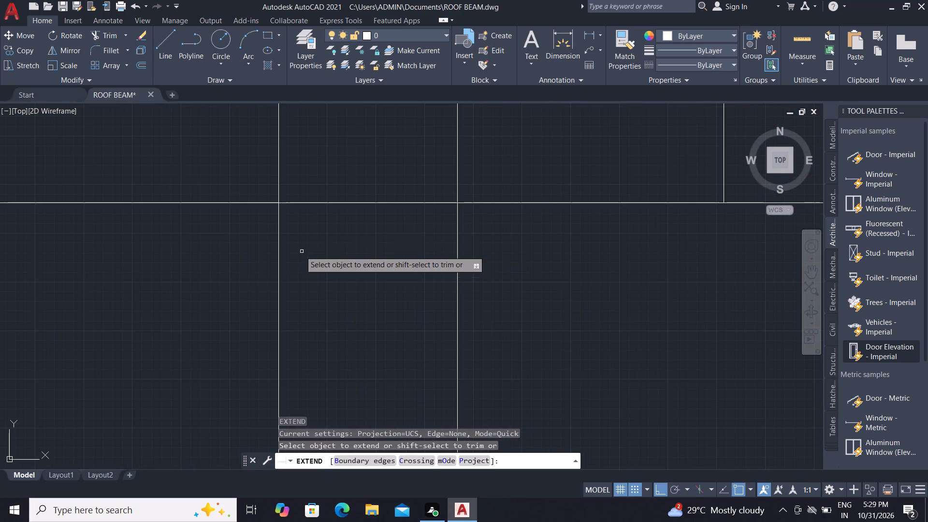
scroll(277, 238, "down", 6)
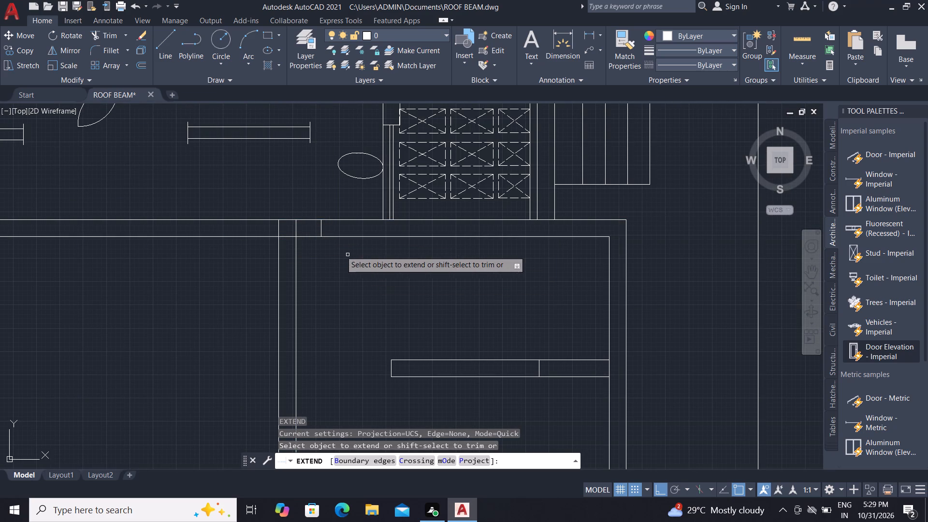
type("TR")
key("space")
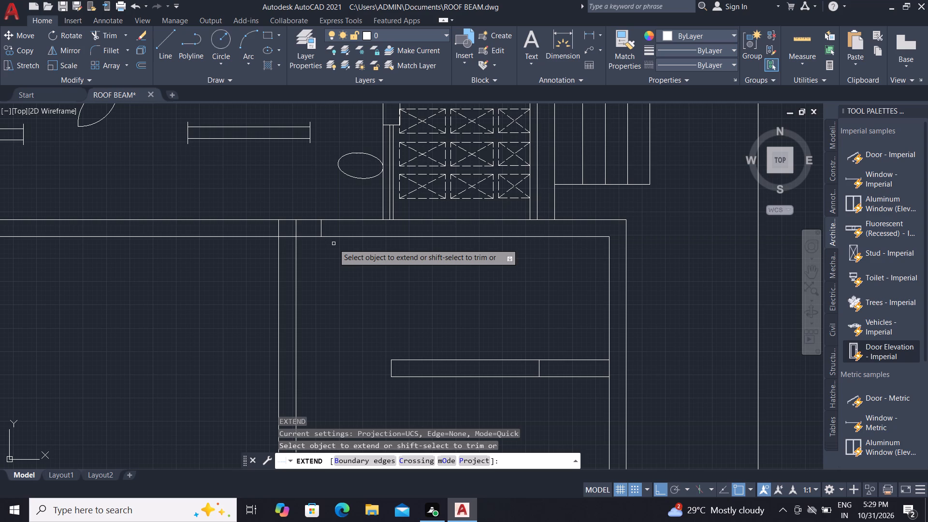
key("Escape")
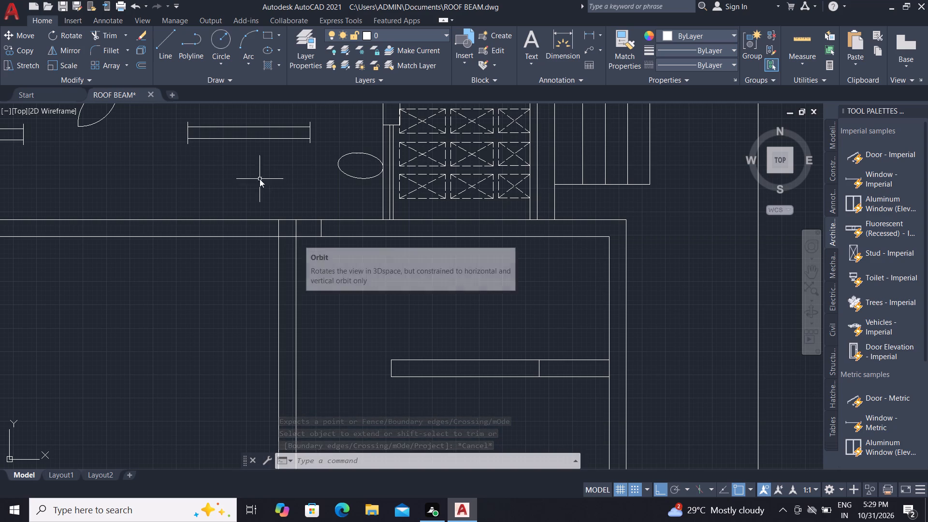
Draw a vertical line from the right-hand short beam's upper-left corner up to the lower line of the horizontal beam.
left_click(165, 38)
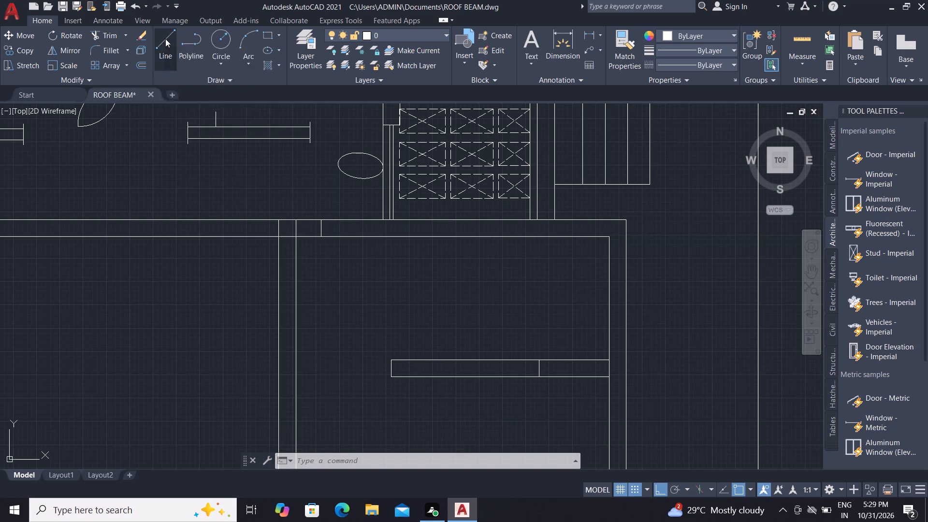
left_click(389, 357)
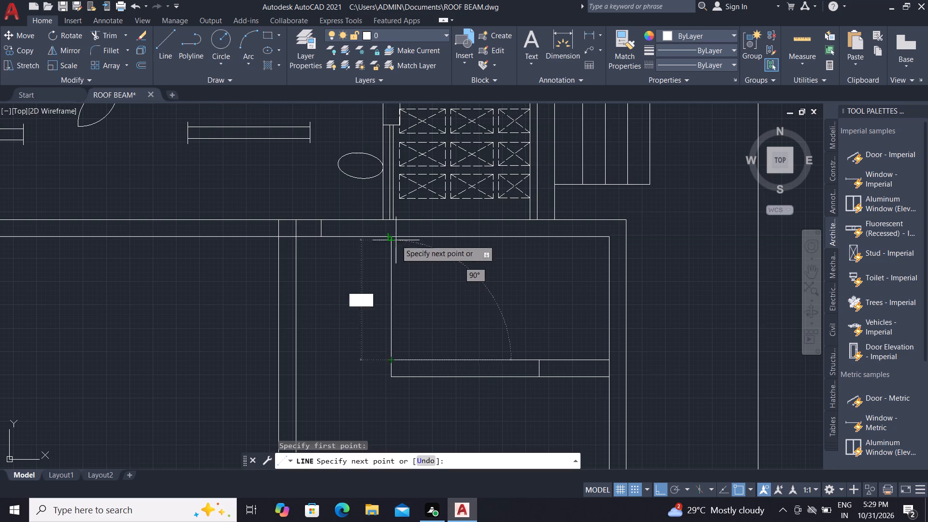
left_click(388, 240)
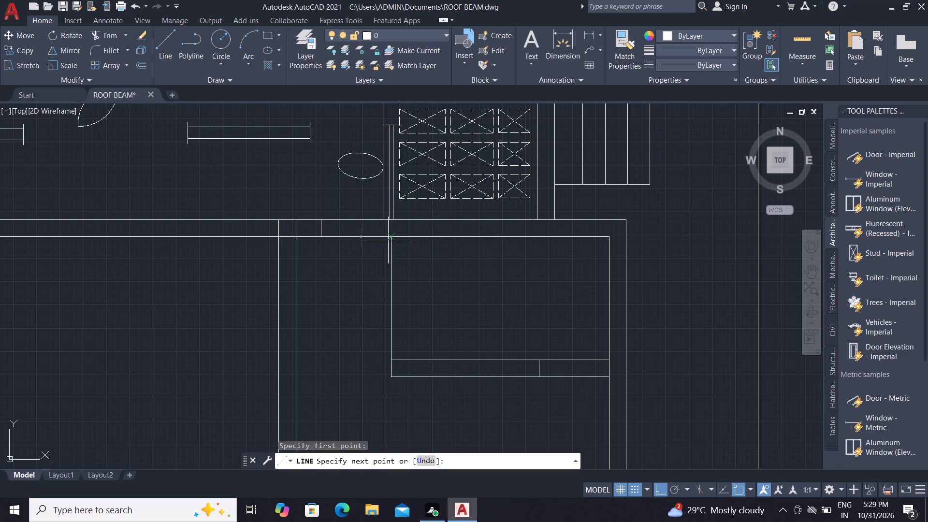
Quick-measure the distances between the lines around the right-hand beam bay.
left_click(803, 50)
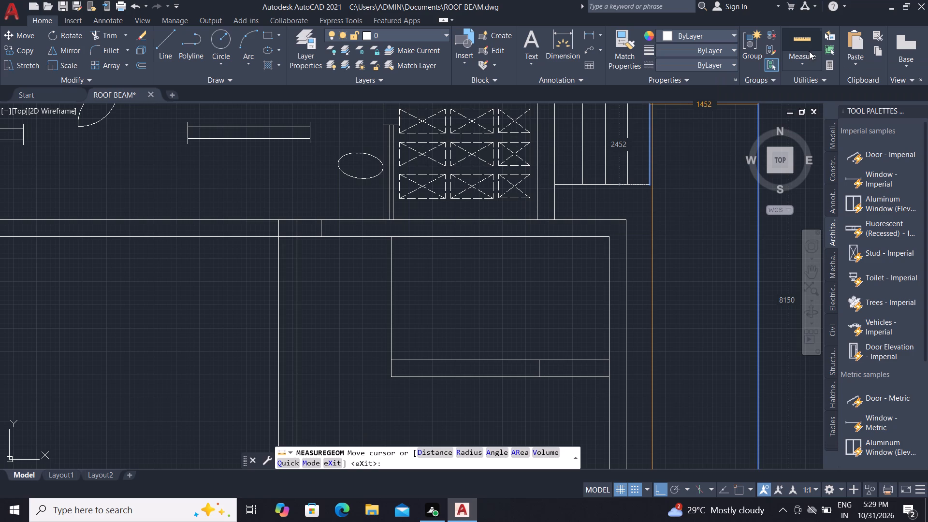
left_click(805, 52)
left_click(802, 84)
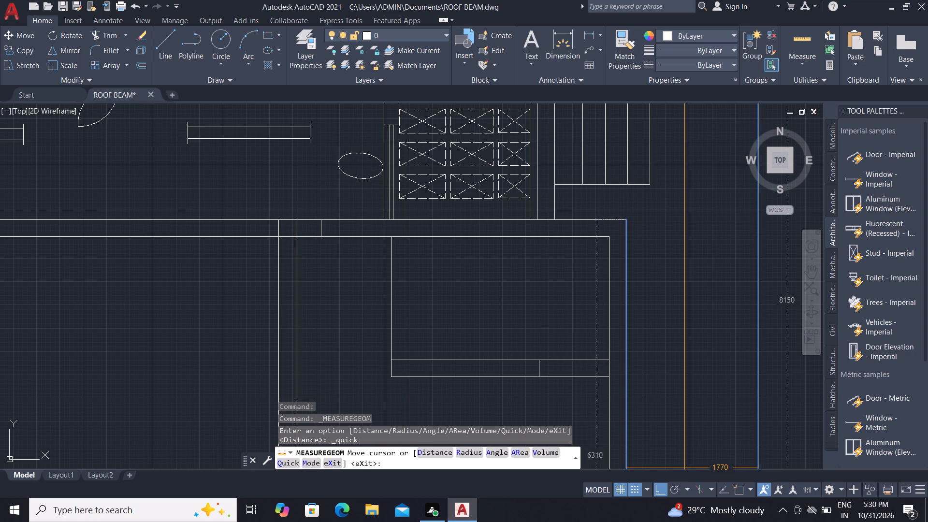
key("Escape")
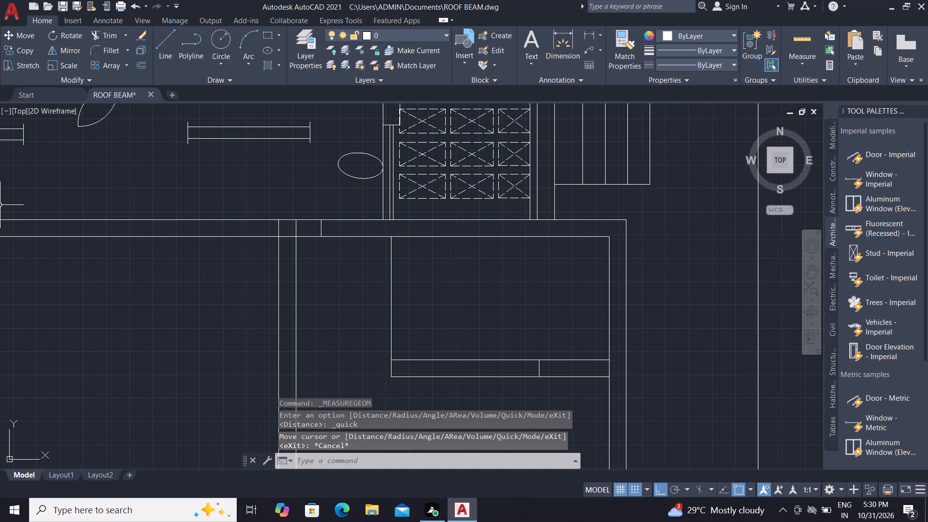
Offset the new vertical line above the right-hand short beam 230 to the left.
type("O")
key("space")
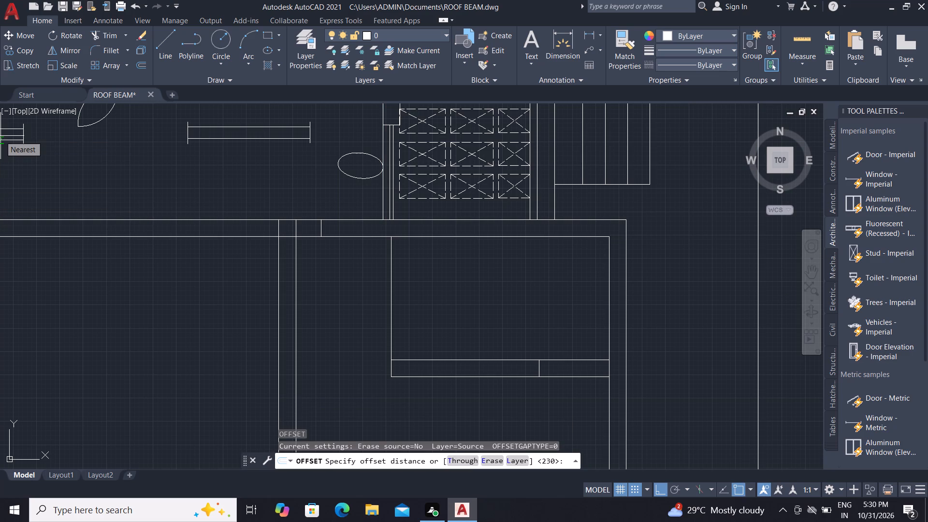
key("space")
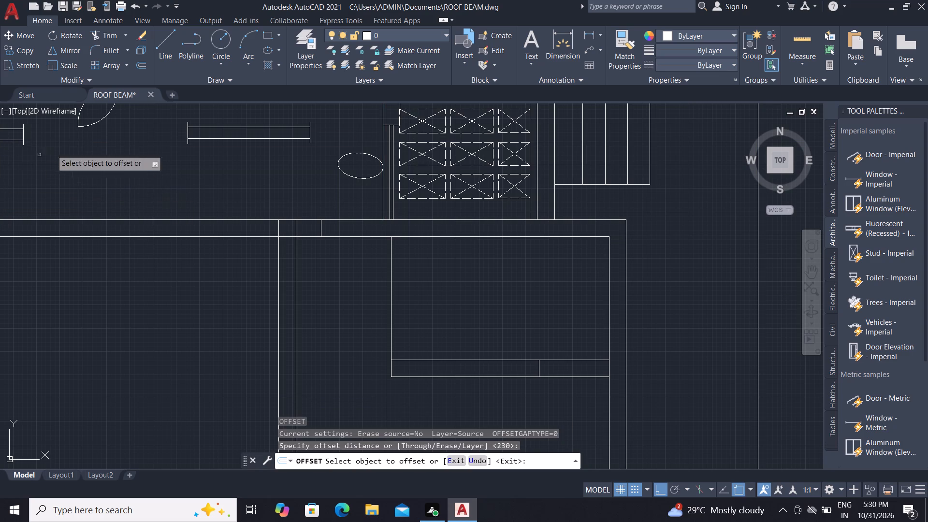
left_click(391, 303)
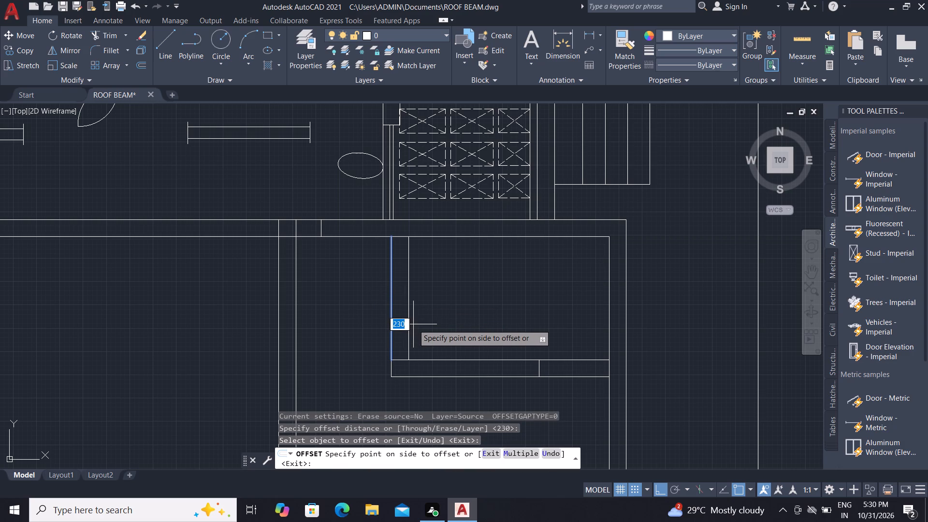
left_click(327, 310)
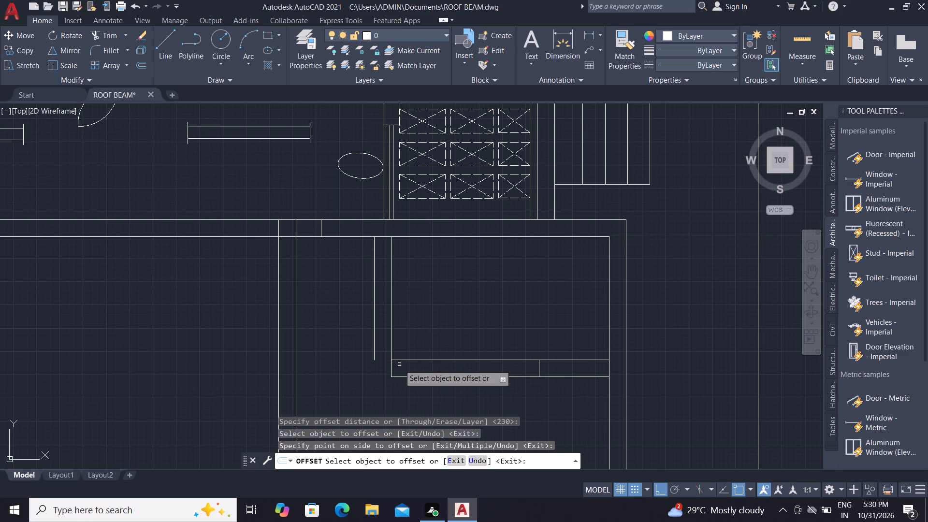
scroll(337, 170, "down", 1)
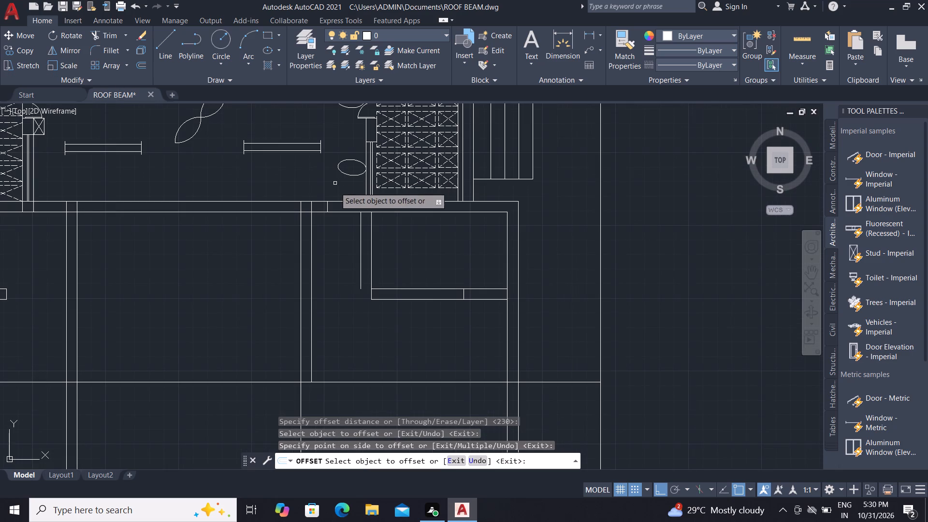
key("Escape")
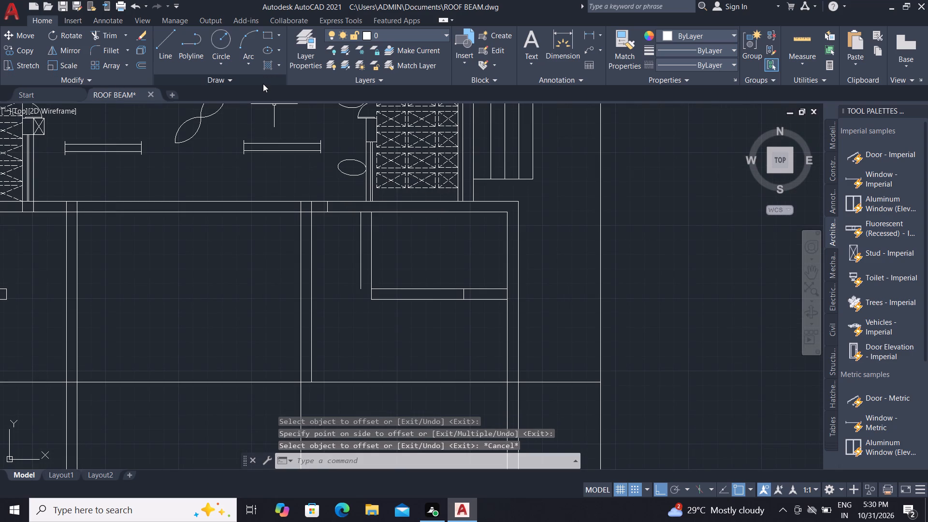
Extend the offset vertical line down past the right-hand short beam, and extend both short beam lines left to it.
type("EX")
key("space")
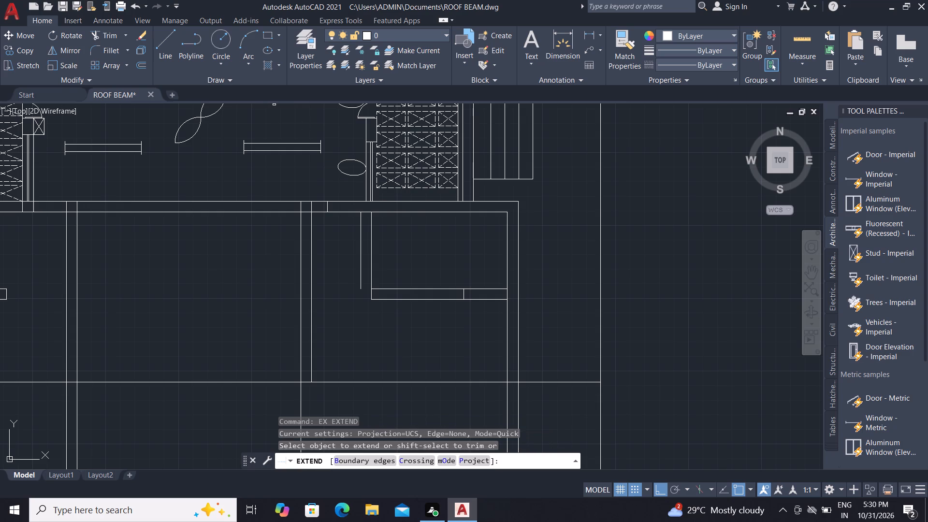
left_click(361, 277)
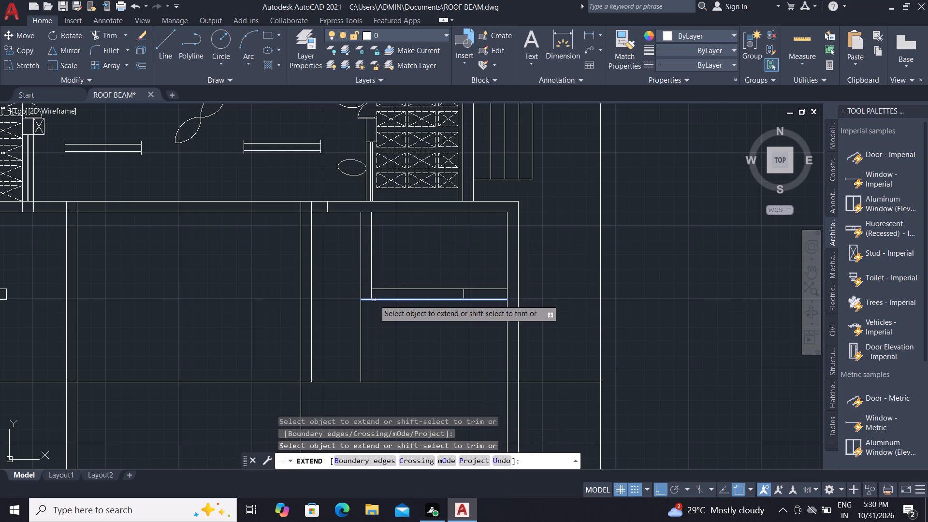
left_click(374, 300)
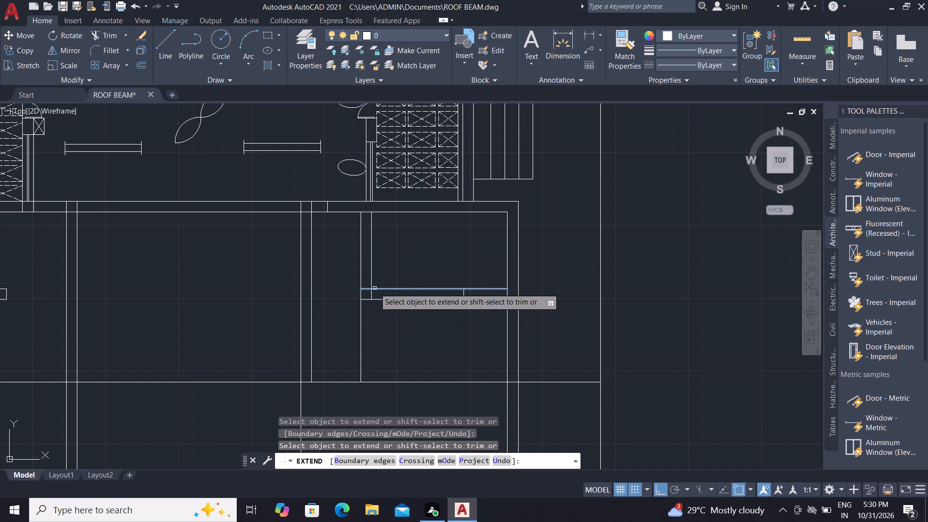
left_click(375, 288)
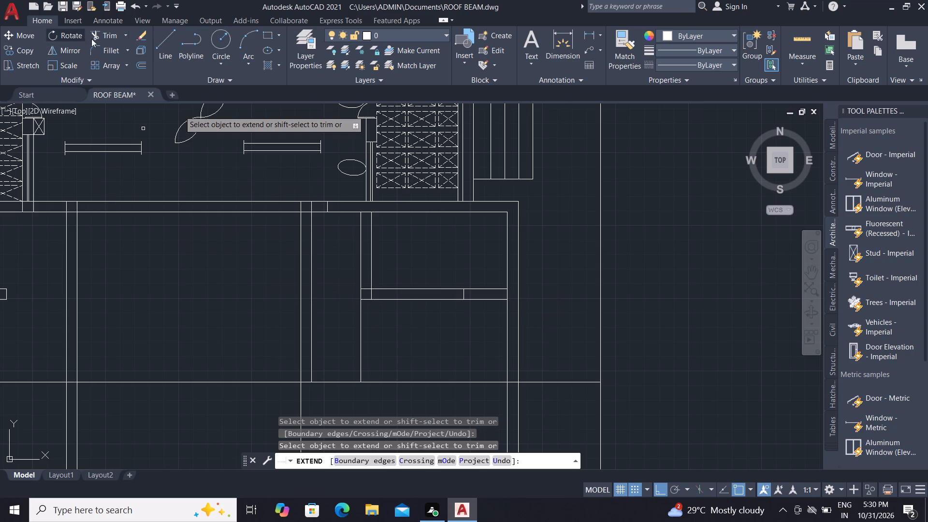
Trim away the part of the extended vertical line that runs below the right-hand short beam.
left_click_drag(96, 33, 99, 29)
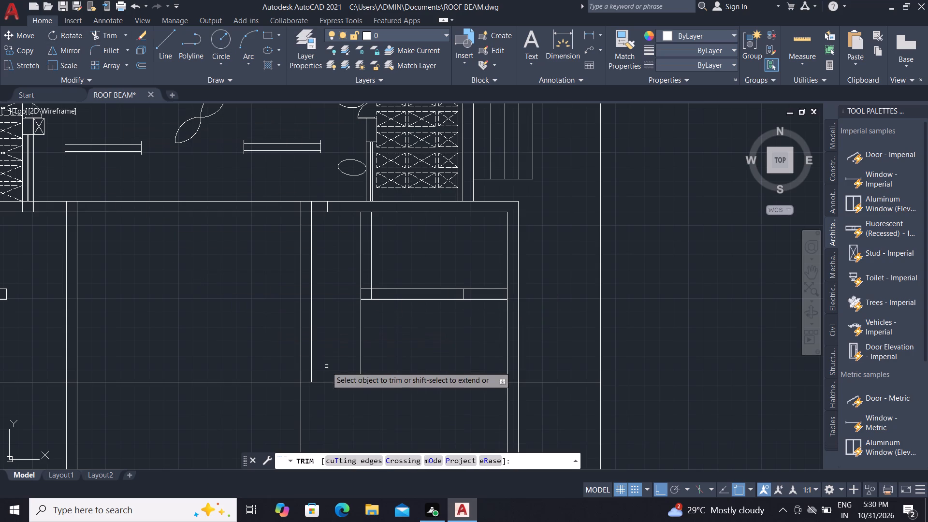
left_click(339, 358)
left_click(406, 349)
Draw a vertical line about 1650 long from the left-hand short beam's upper-right corner up to the horizontal beam's lower line.
scroll(404, 348, "down", 1)
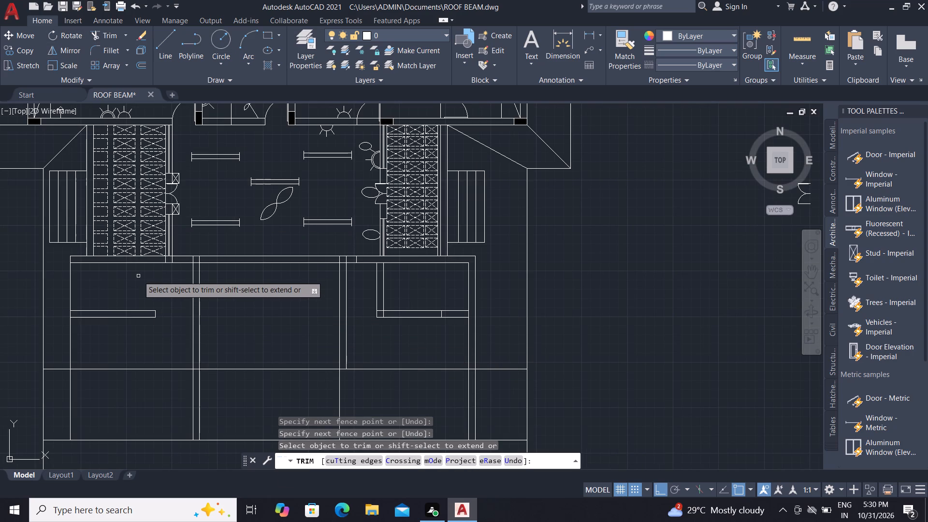
left_click(163, 39)
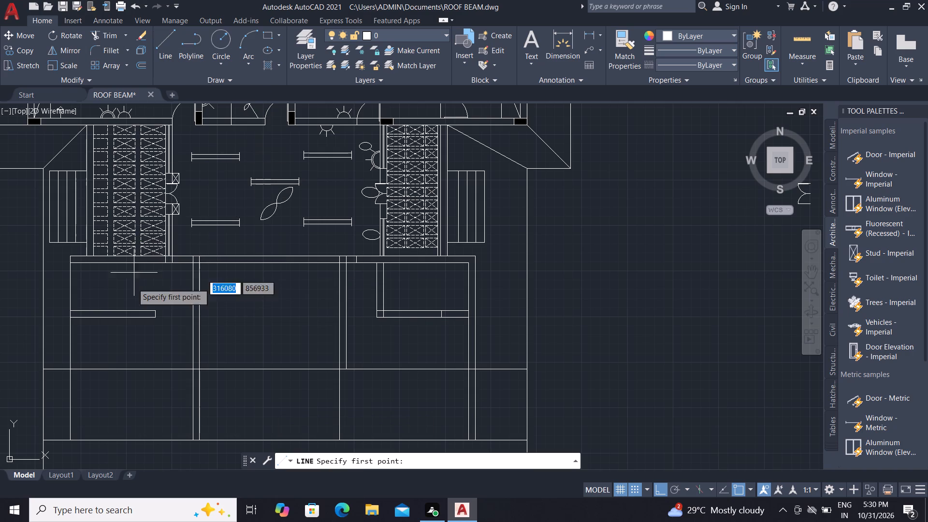
scroll(132, 294, "up", 2)
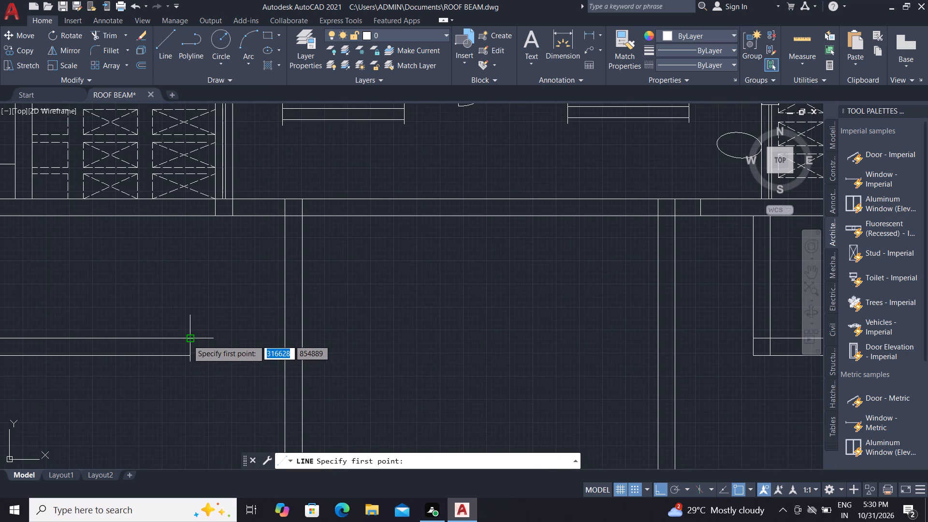
left_click(188, 340)
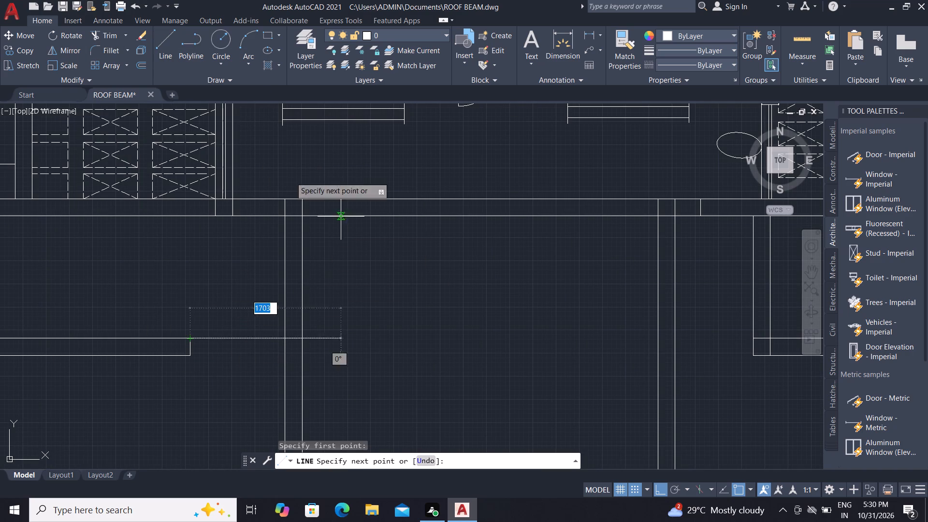
left_click(190, 218)
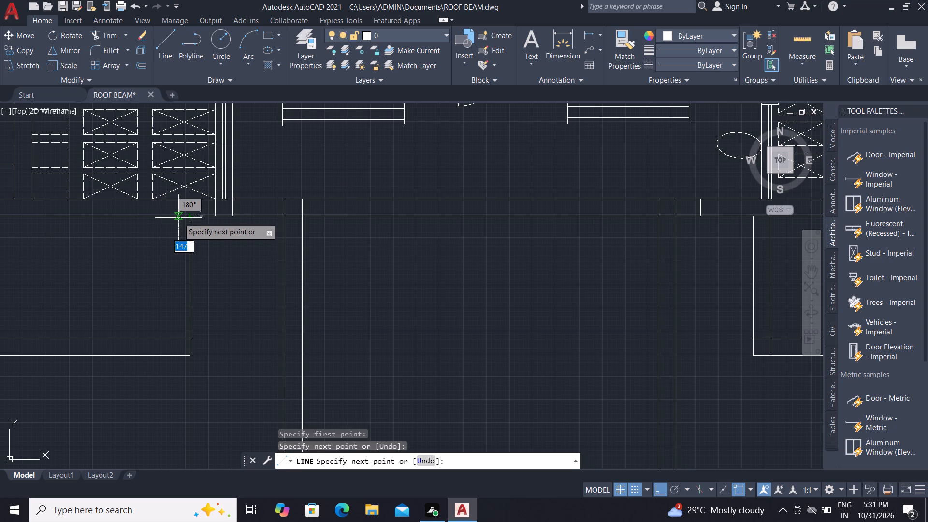
key("Escape")
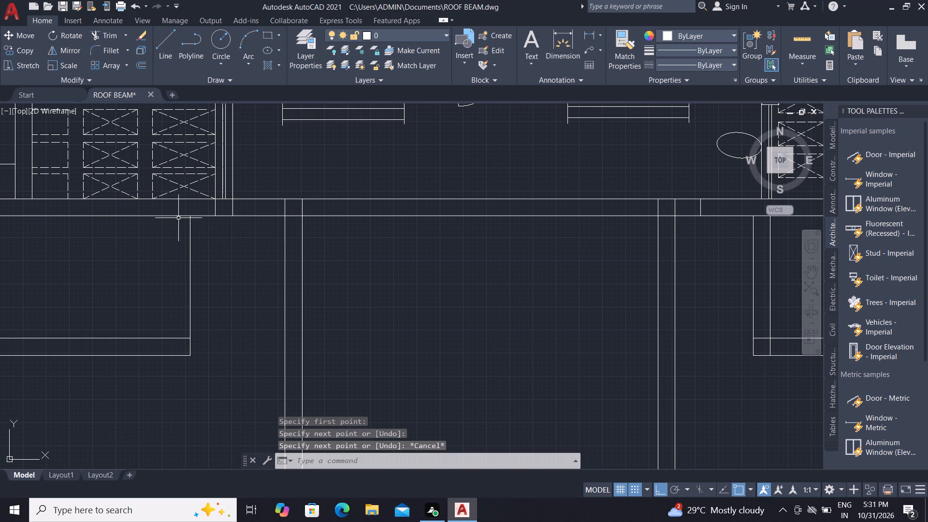
Offset the new vertical line and the left-hand short beam's end line 230 to the right.
type("O")
key("space")
key("space")
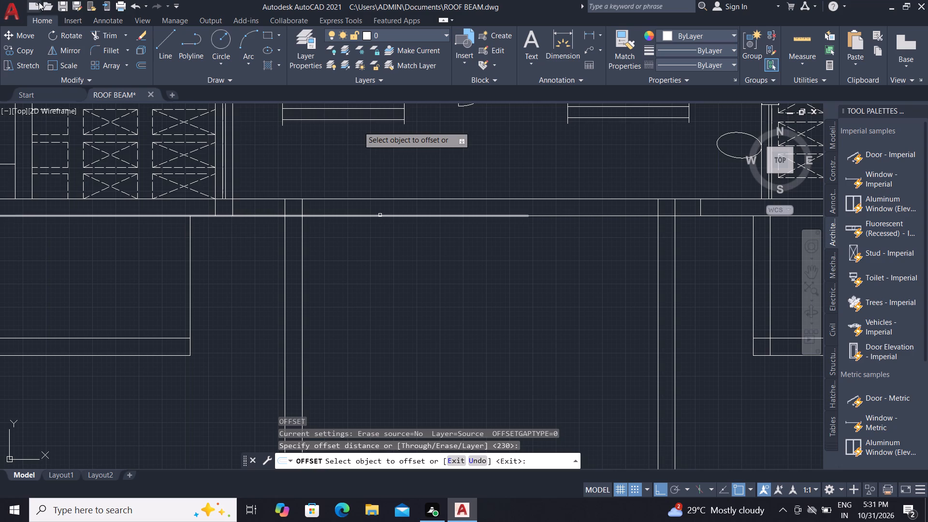
left_click(190, 261)
left_click(209, 266)
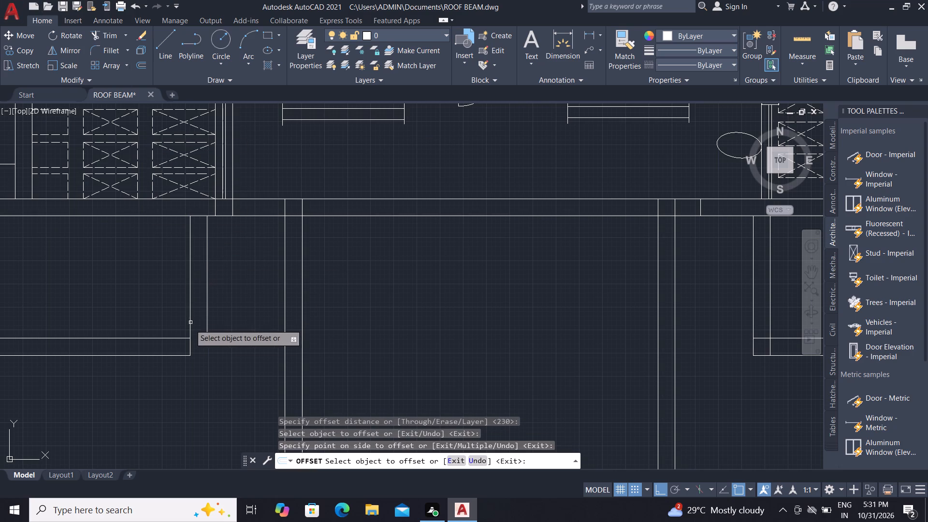
left_click(188, 345)
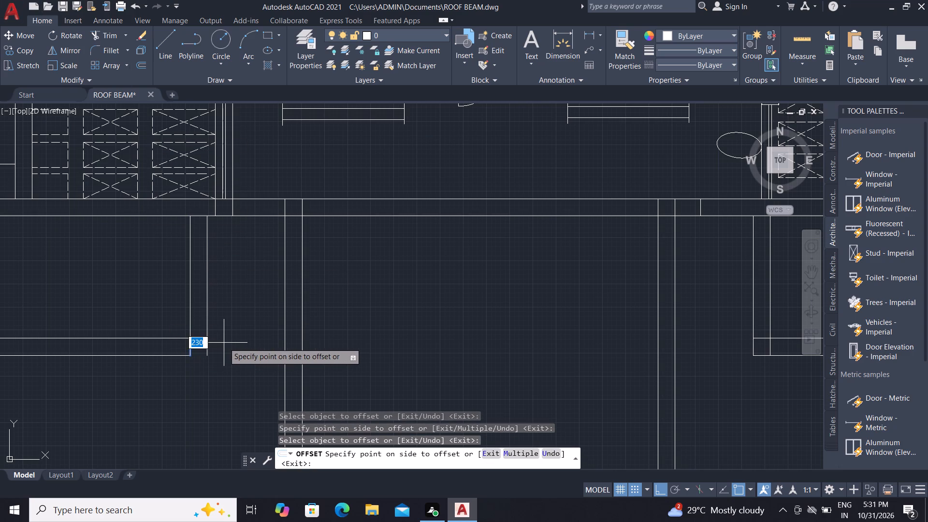
left_click(224, 343)
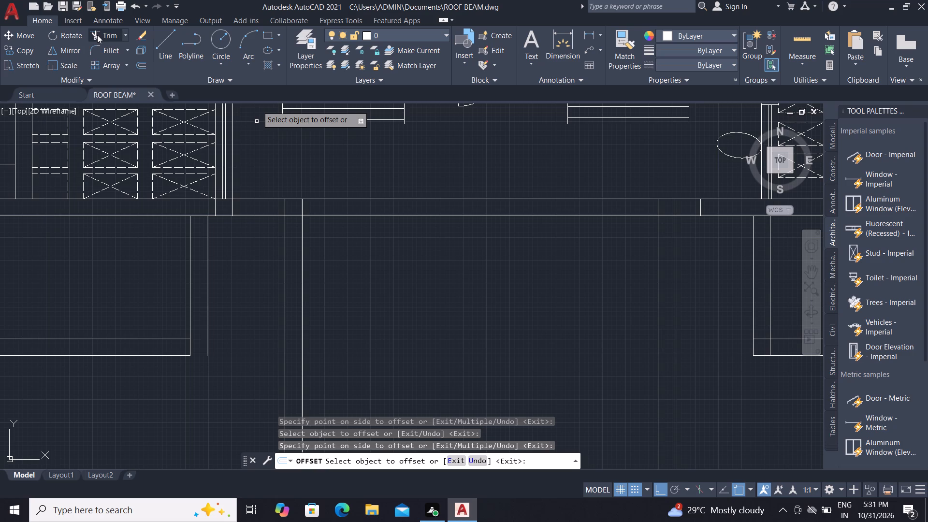
key("Escape")
key("Escape")
key("Escape")
key("Escape")
key("Escape")
key("Escape")
key("Escape")
key("Escape")
key("Escape")
key("Escape")
key("Escape")
key("Escape")
key("Escape")
key("Escape")
key("Escape")
key("Escape")
key("Escape")
key("Escape")
key("Escape")
key("Escape")
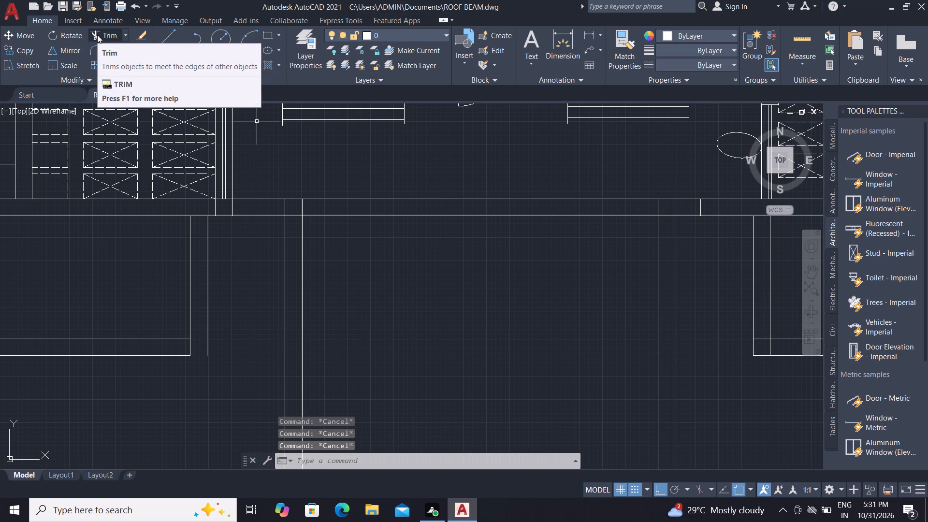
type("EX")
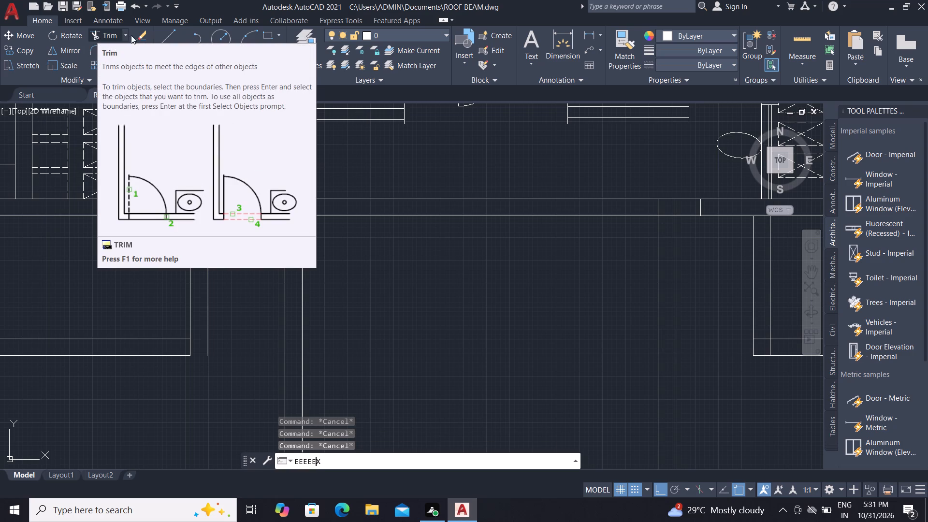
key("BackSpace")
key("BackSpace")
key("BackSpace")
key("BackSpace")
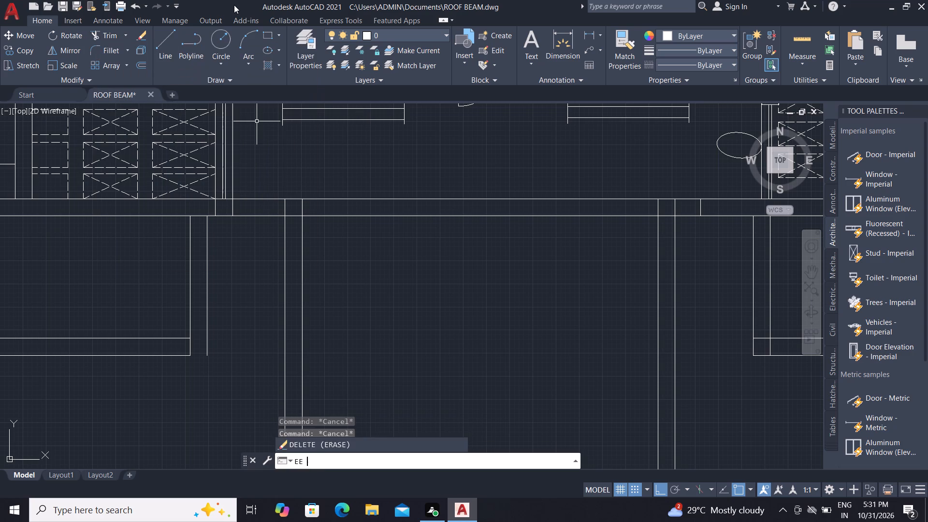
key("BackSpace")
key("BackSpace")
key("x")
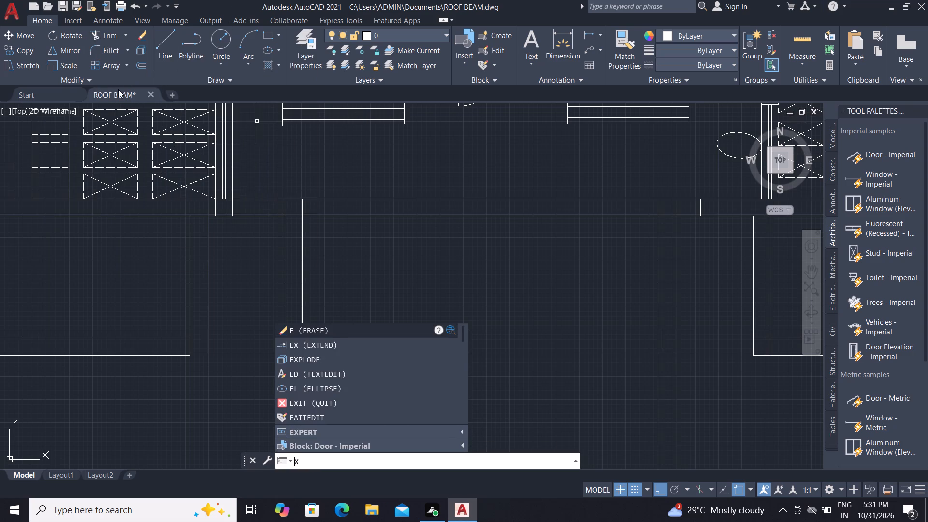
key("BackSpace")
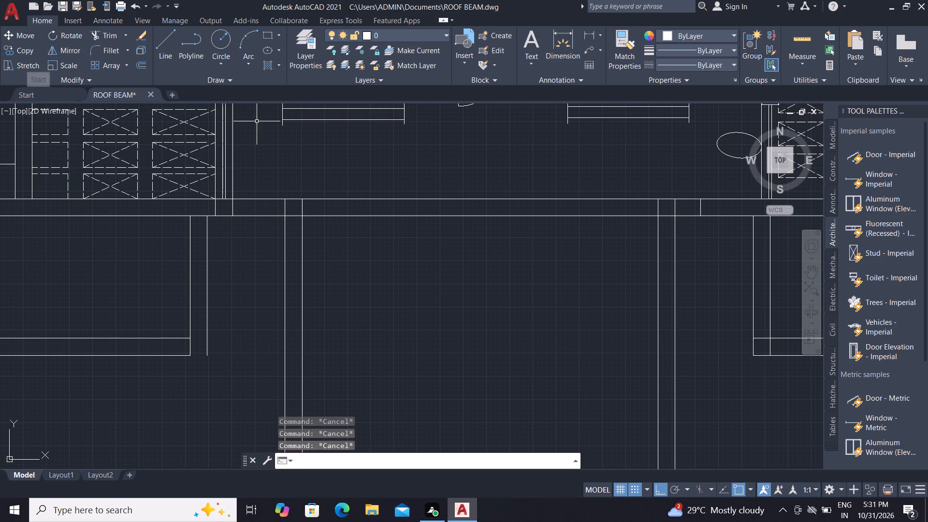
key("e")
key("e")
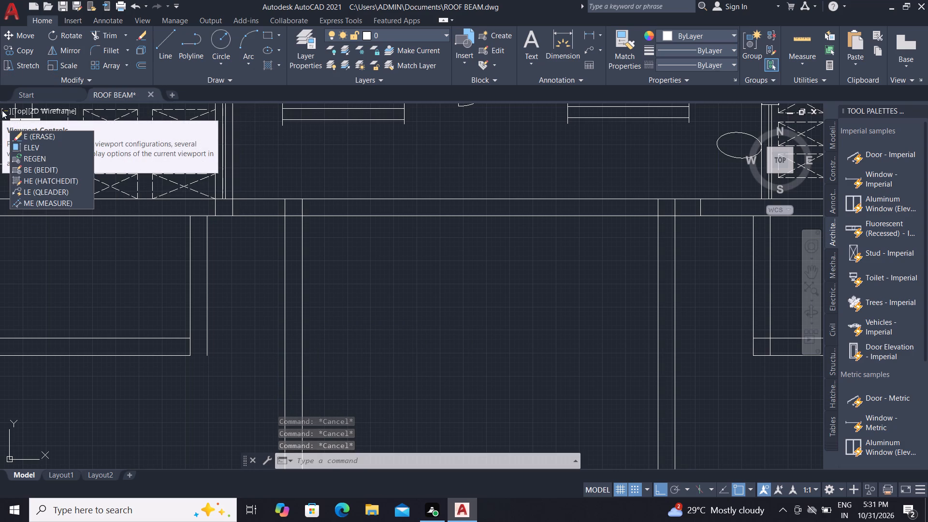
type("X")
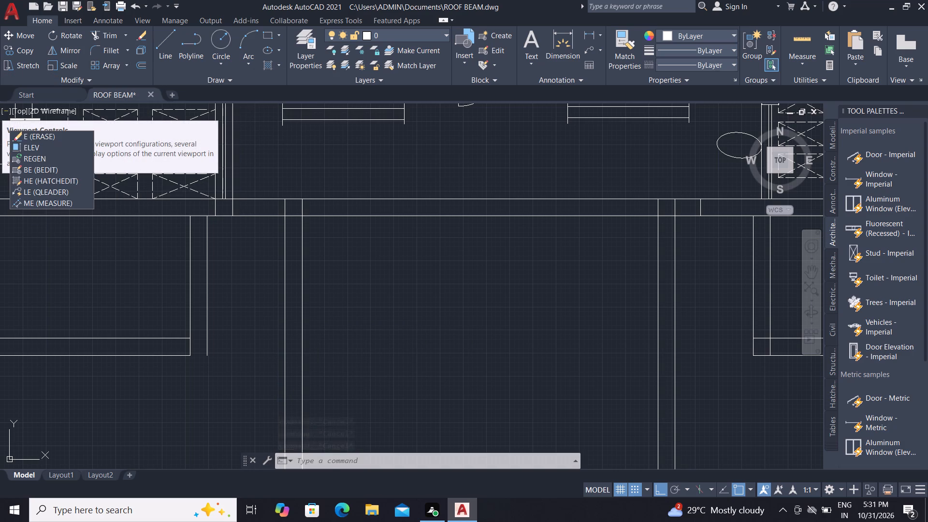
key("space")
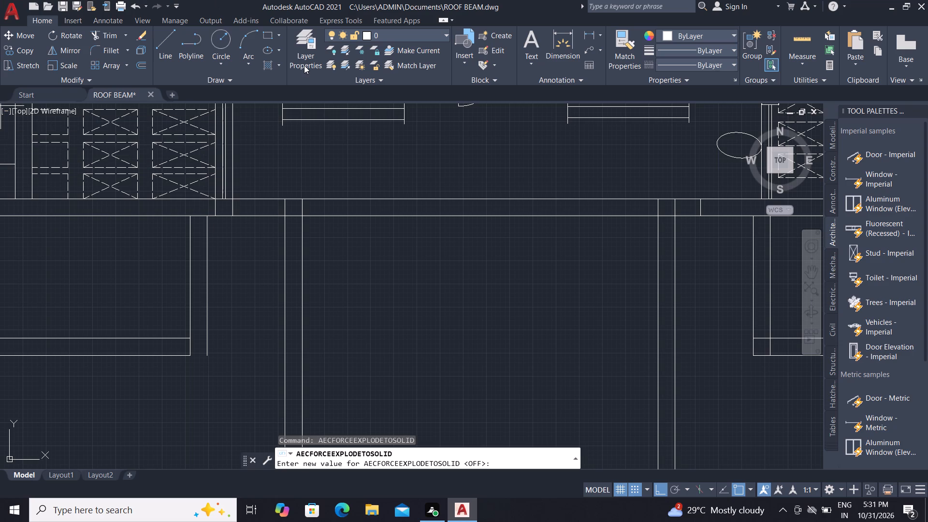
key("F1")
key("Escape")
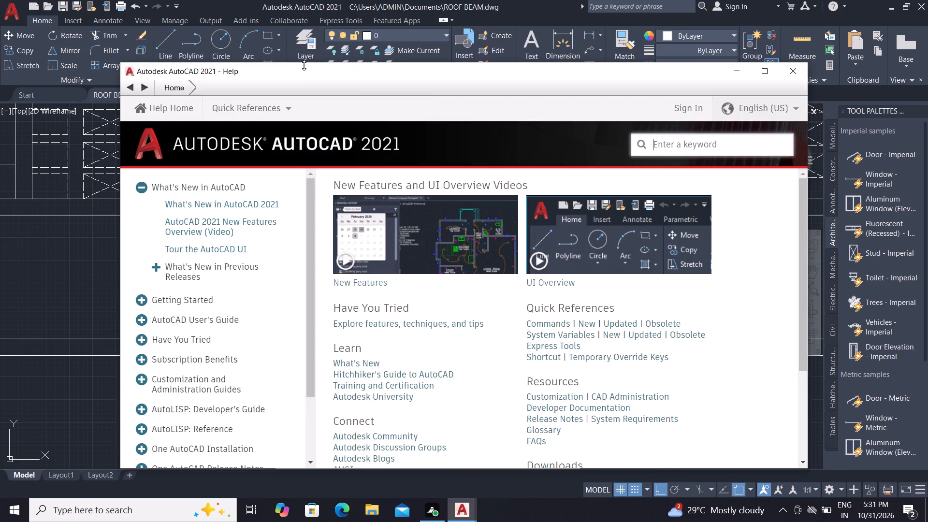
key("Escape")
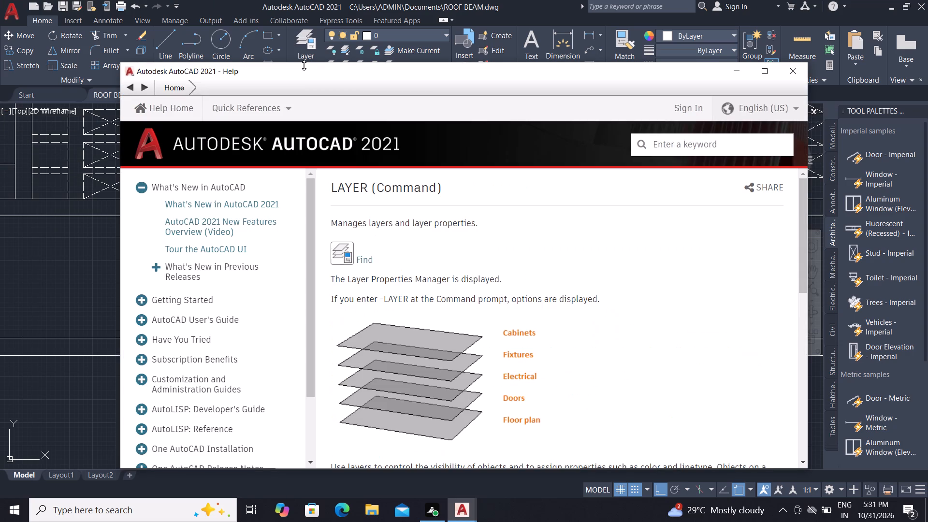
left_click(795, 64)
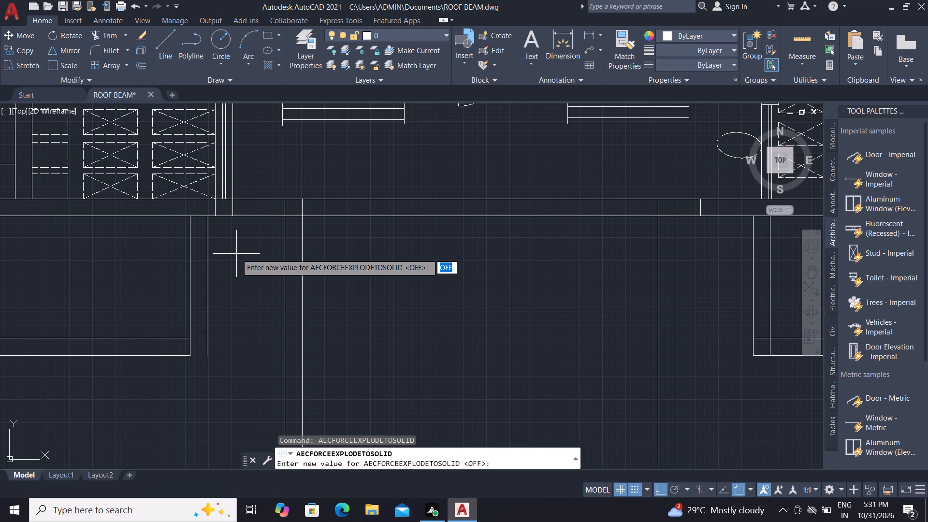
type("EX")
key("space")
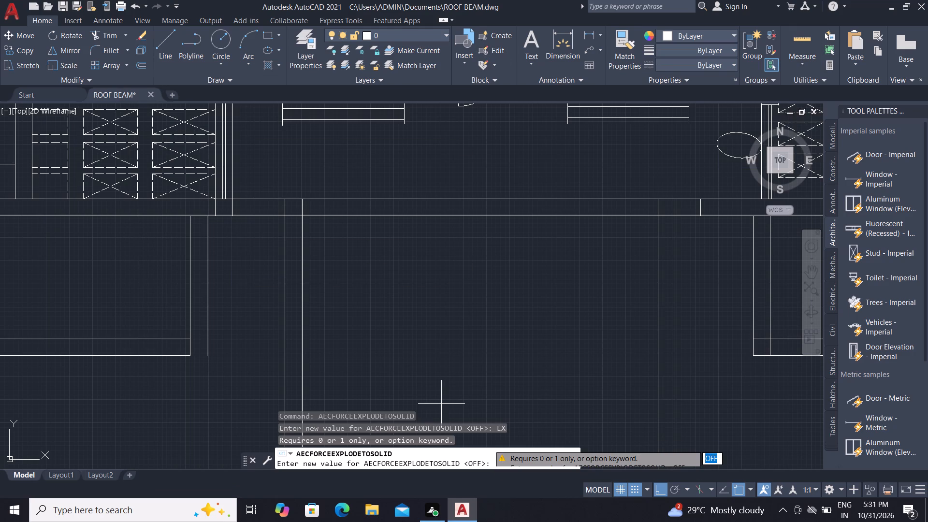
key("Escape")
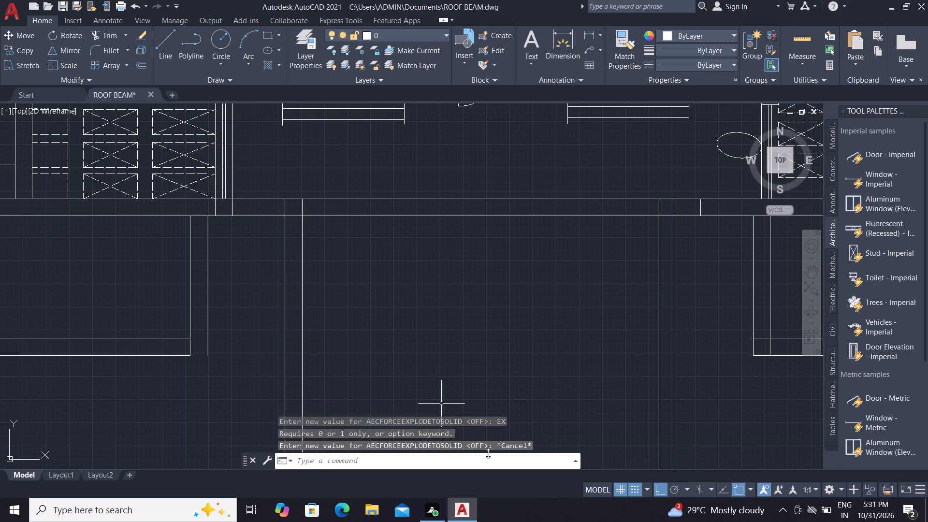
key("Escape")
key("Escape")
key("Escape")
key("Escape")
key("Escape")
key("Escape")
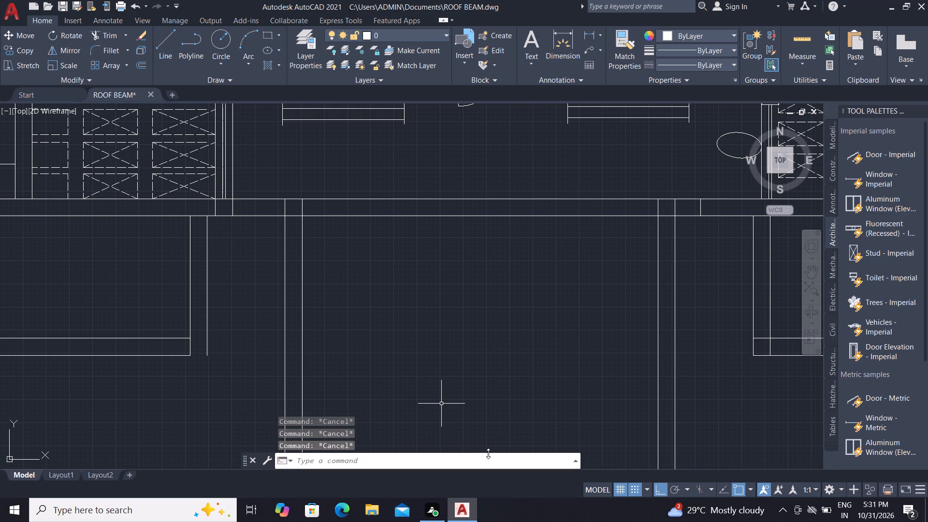
Extend the left-hand short beam's lower line right to the offset end line.
type("EX")
key("space")
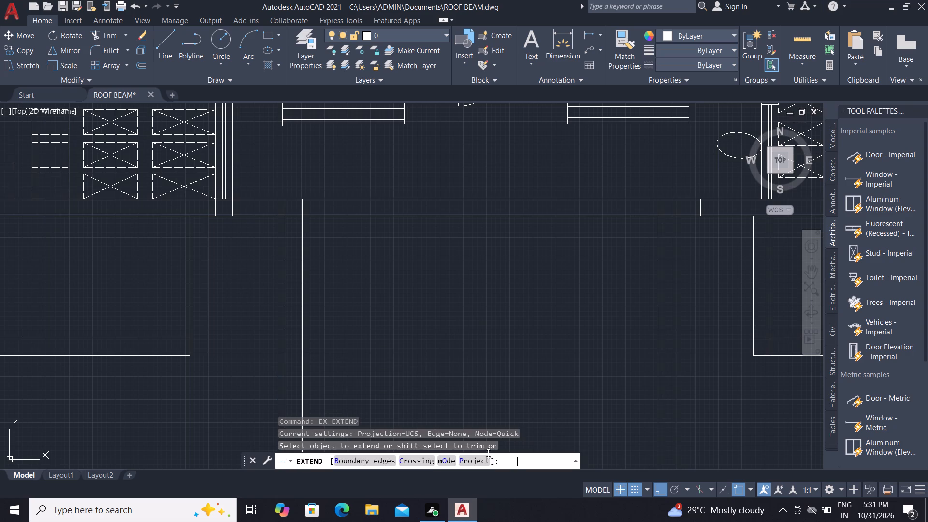
scroll(372, 181, "down", 1)
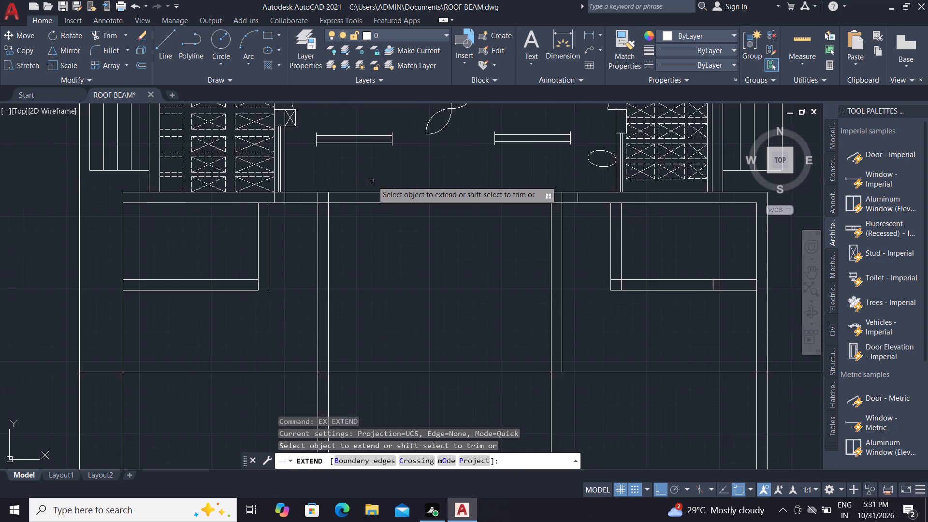
scroll(372, 181, "down", 1)
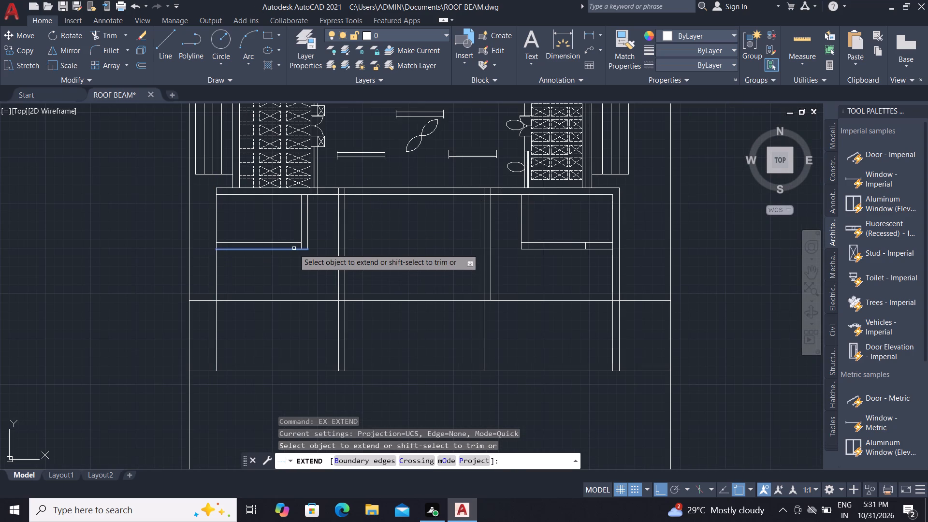
left_click(294, 248)
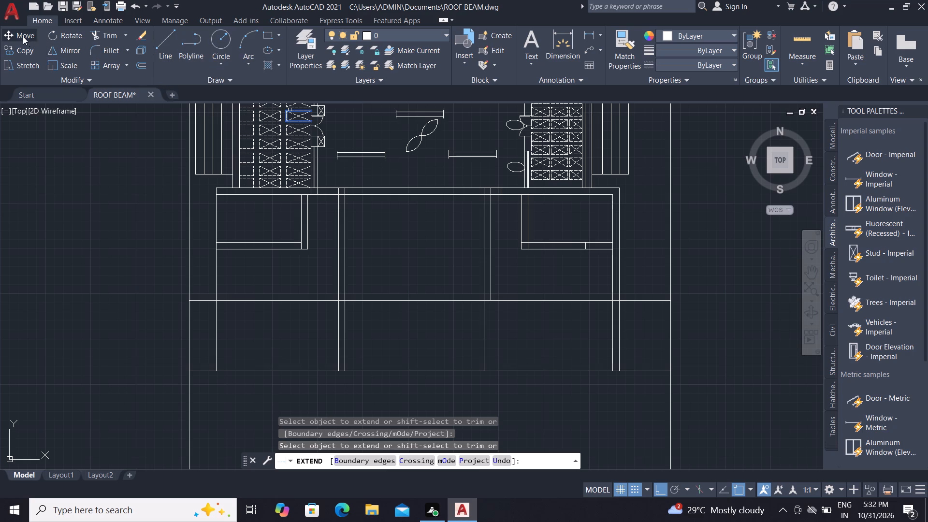
Draw a short vertical closing line across the left-hand horizontal short beam, roughly two thirds along it from the outer line.
left_click(170, 33)
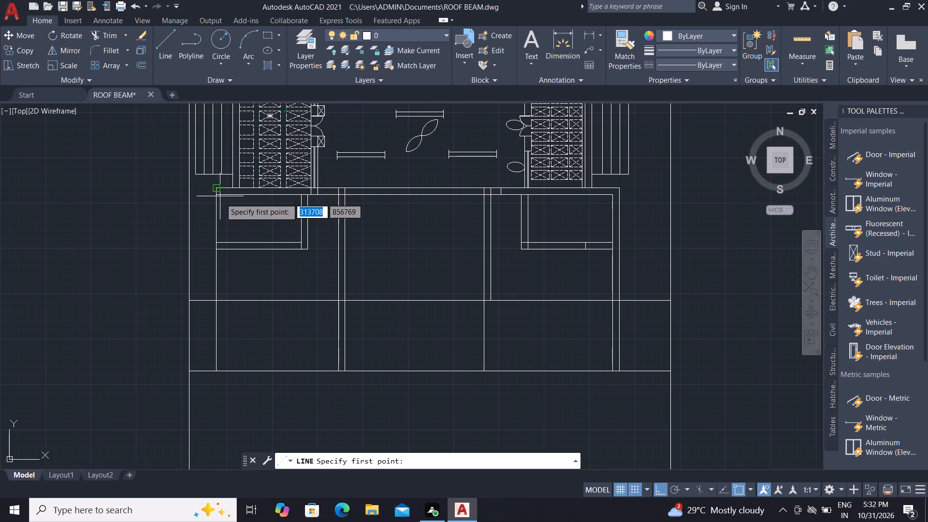
scroll(249, 226, "up", 1)
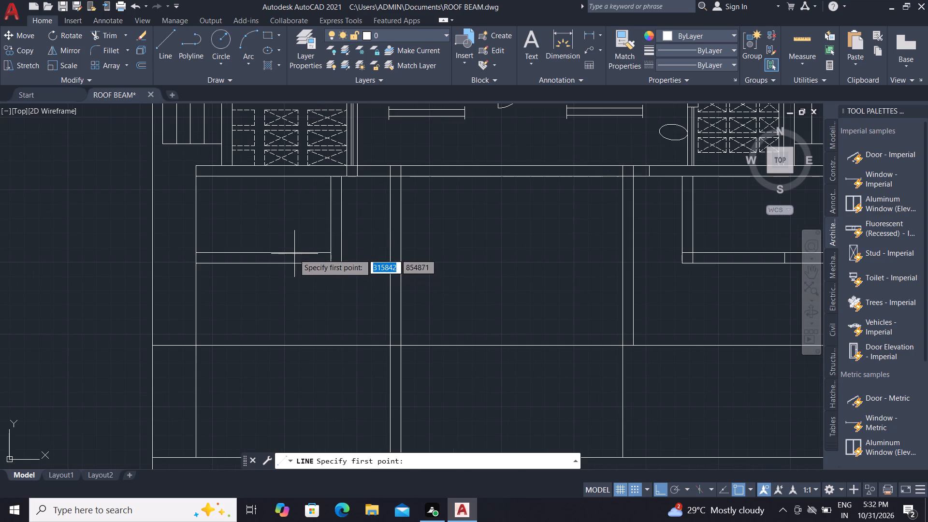
left_click(282, 251)
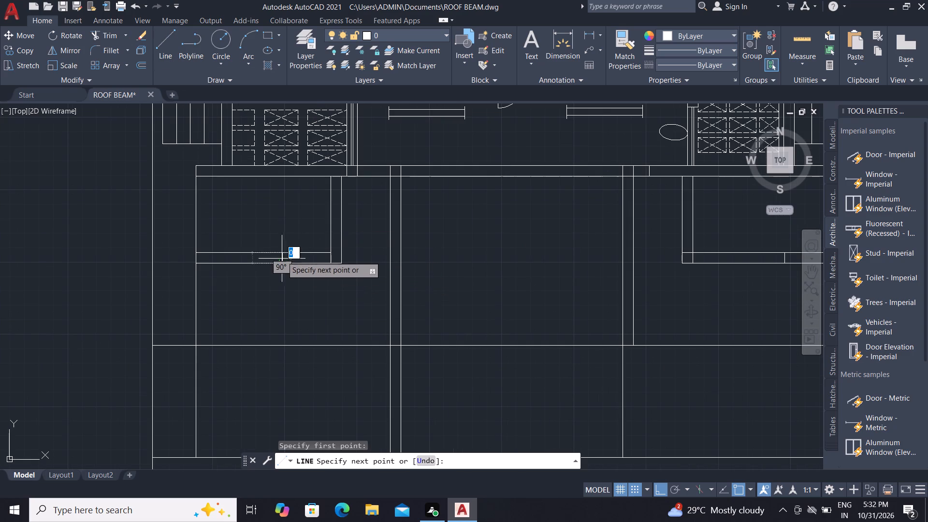
left_click(282, 264)
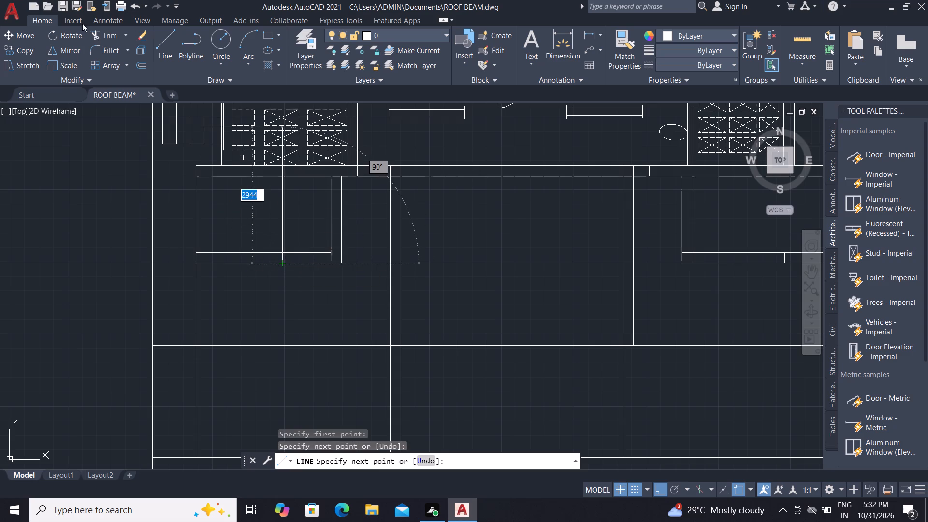
Trim both lines of the left-hand horizontal short beam between the new closing line and the short vertical beam.
left_click(106, 34)
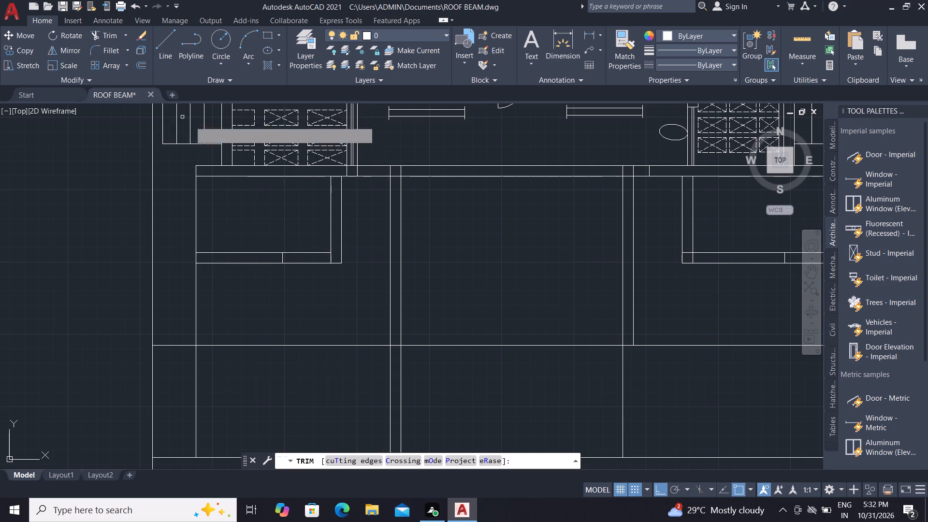
left_click(301, 217)
left_click(318, 273)
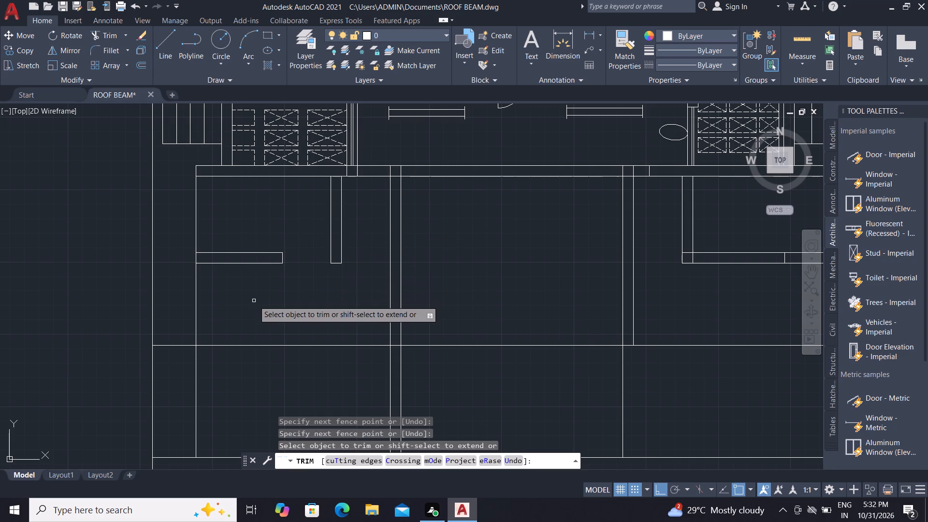
scroll(254, 301, "down", 1)
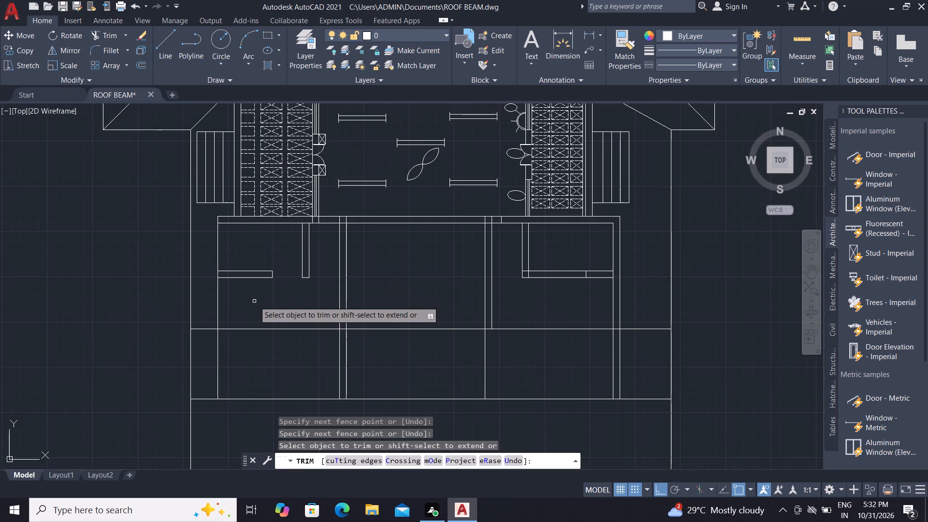
middle_click(256, 300)
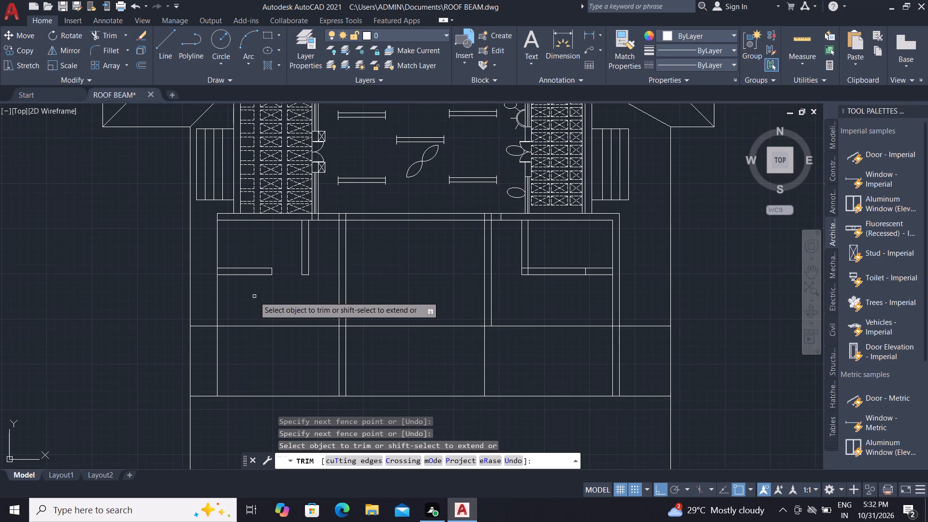
key("Escape")
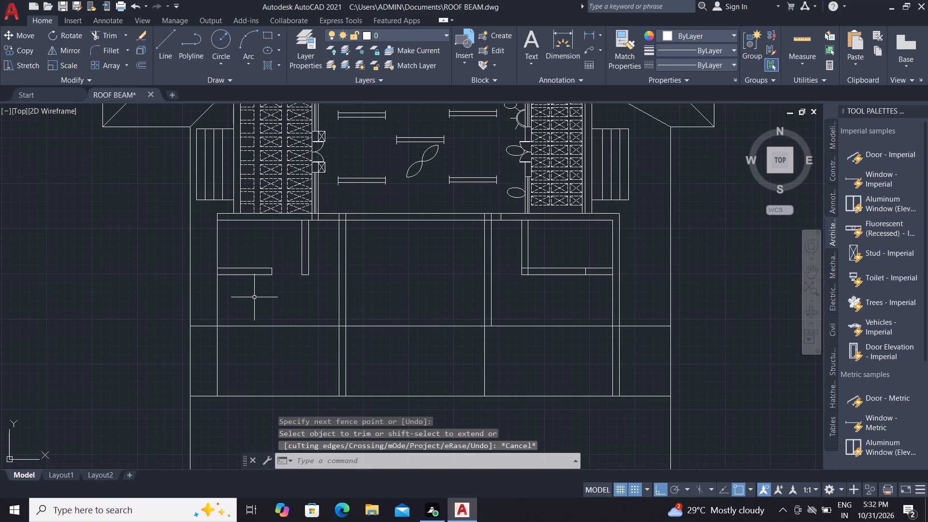
Offset the outer vertical line on the left side of the lower plan 230 to the left.
type("O")
key("space")
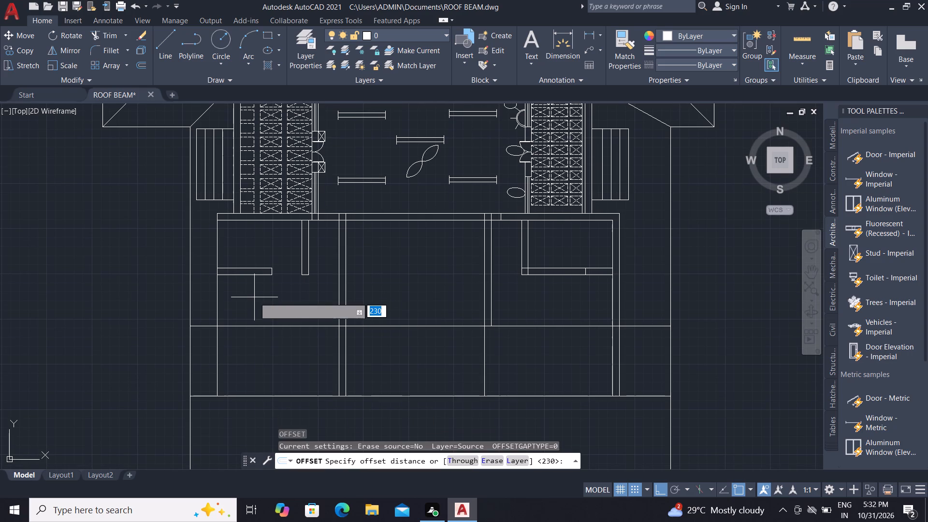
key("space")
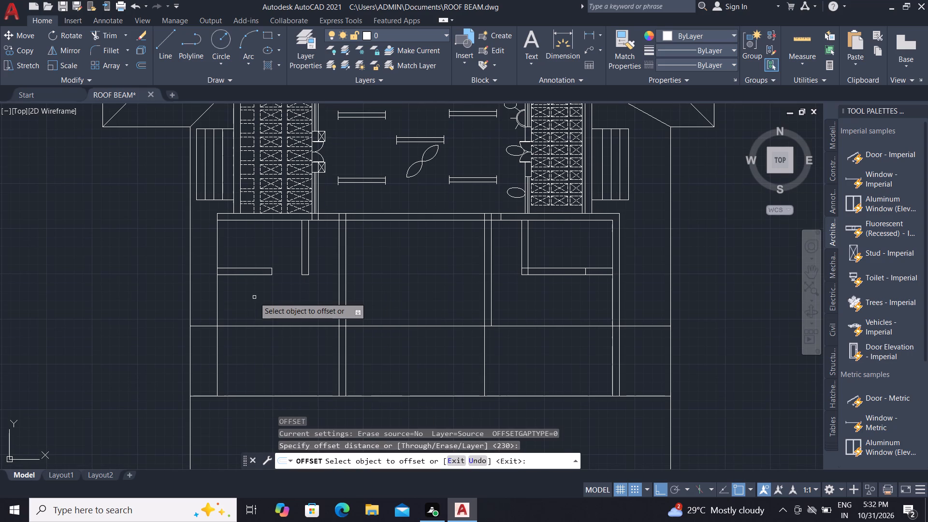
left_click(217, 357)
left_click(193, 344)
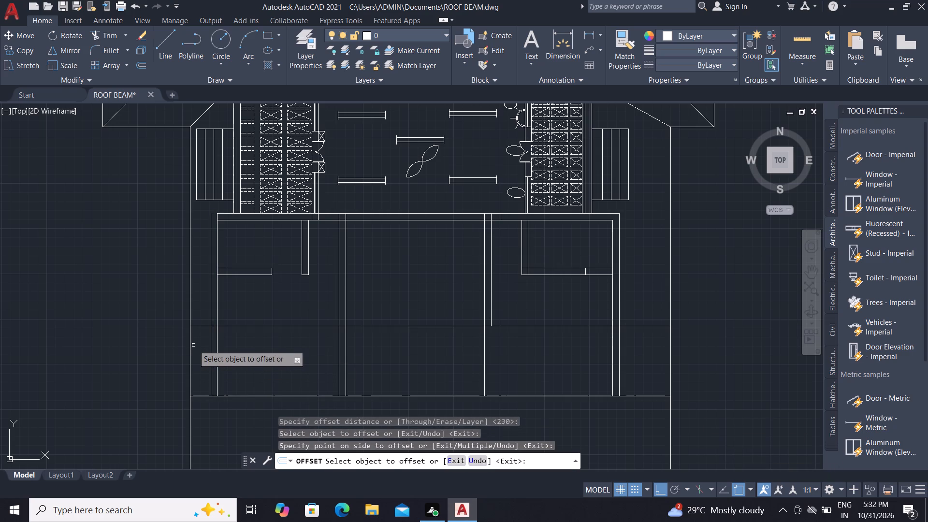
key("Escape")
Extend the horizontal beam's upper and lower lines left to the new offset line.
type("EX")
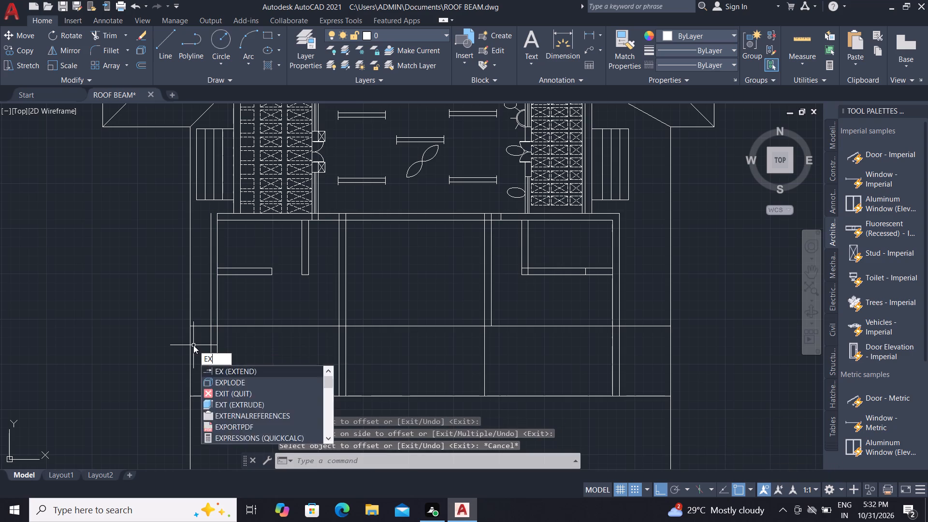
key("space")
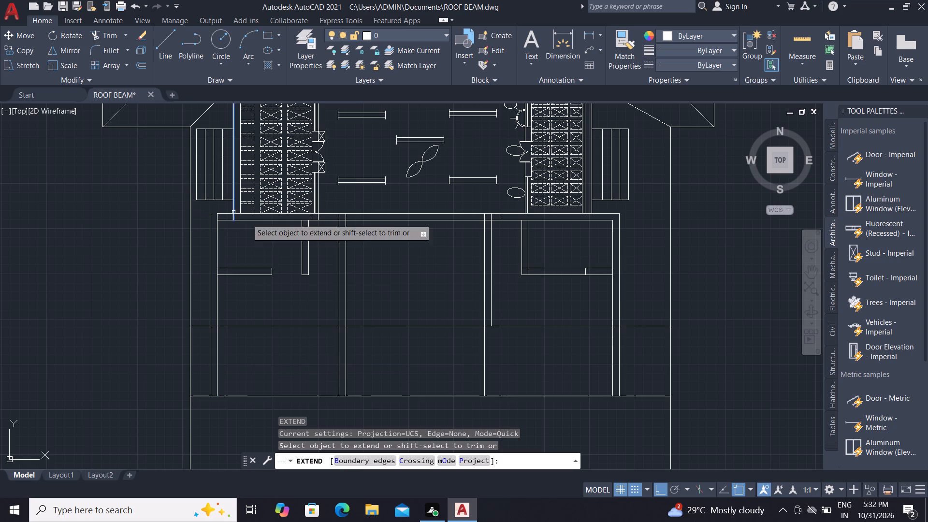
left_click(227, 212)
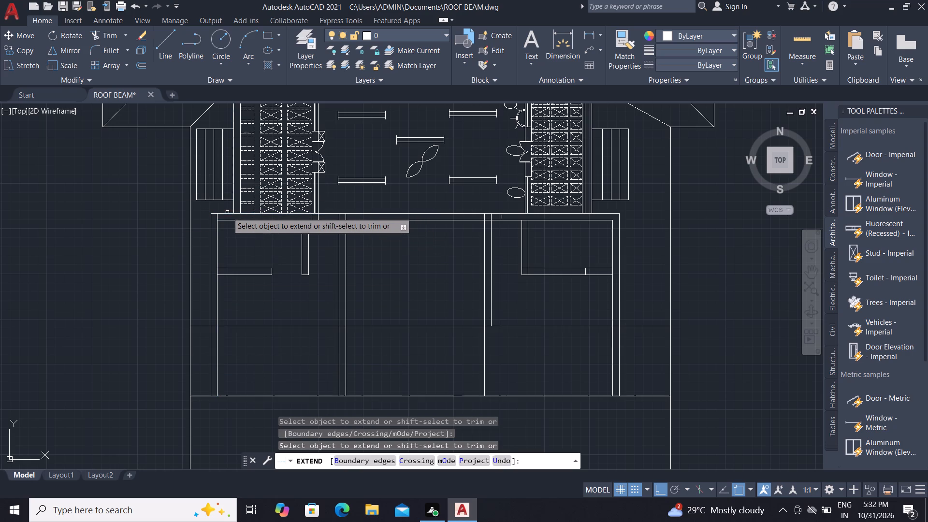
left_click(225, 220)
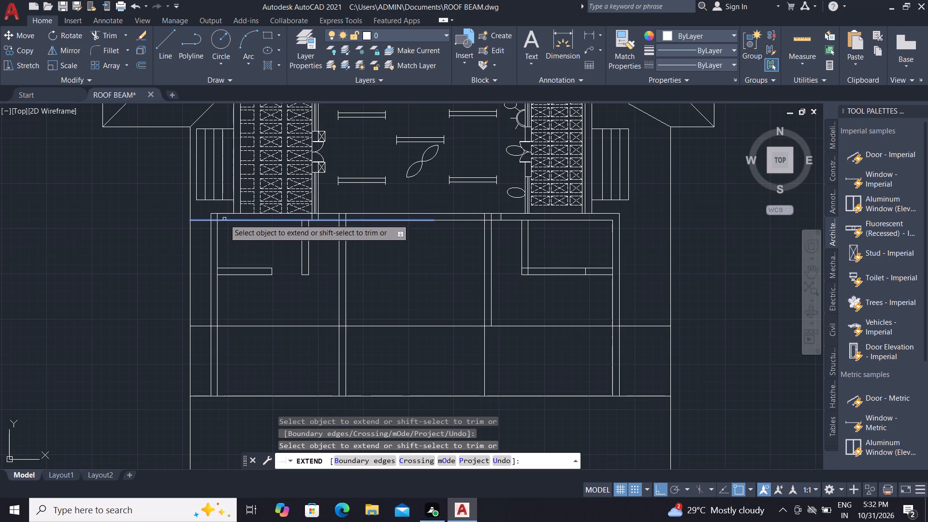
Trim the crossing line pieces inside the upper-left corner where the outer vertical beam meets the horizontal beam.
left_click(113, 35)
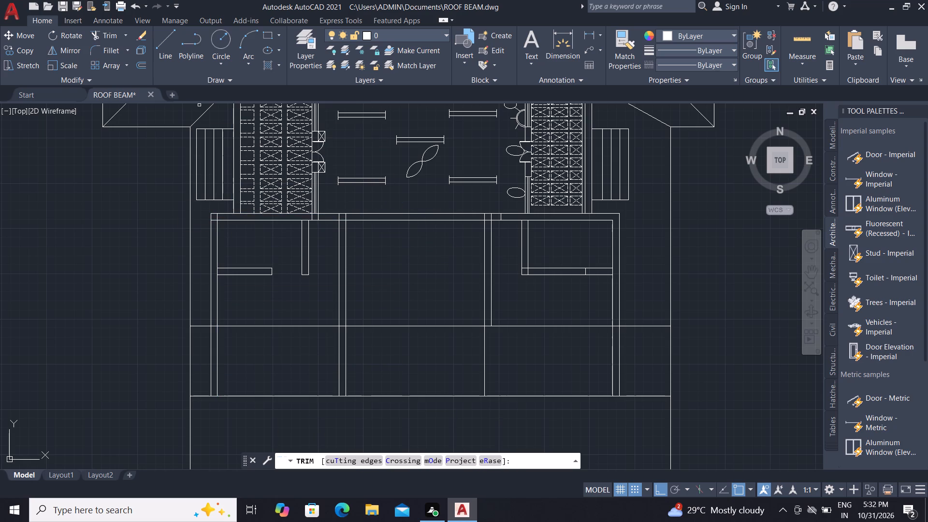
scroll(217, 219, "up", 3)
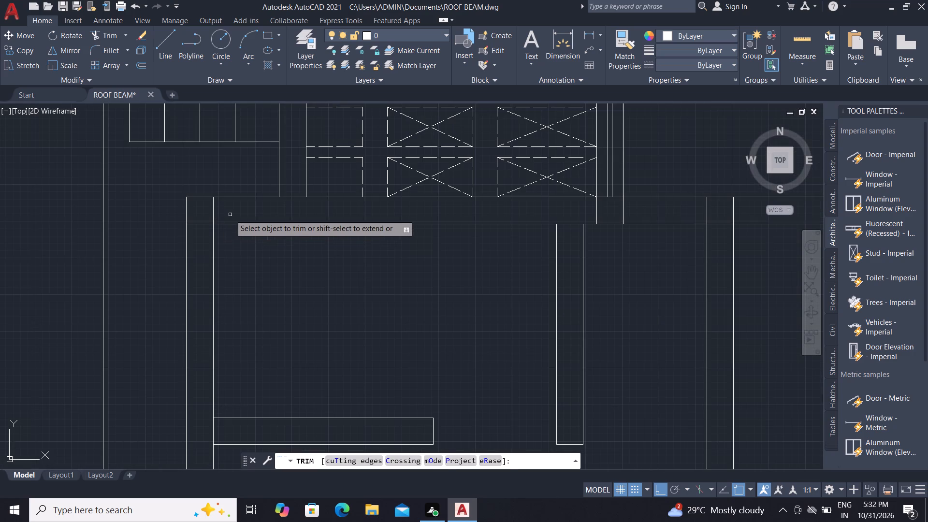
left_click(232, 214)
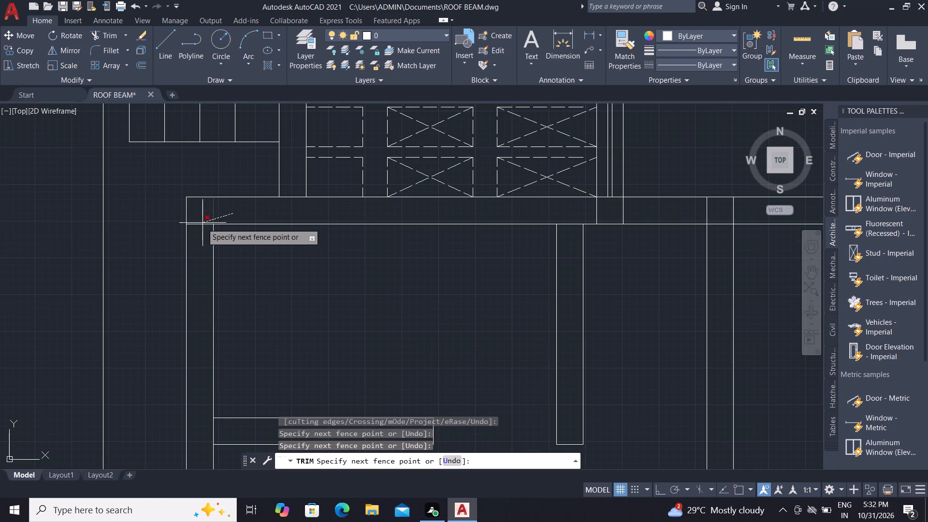
left_click(195, 227)
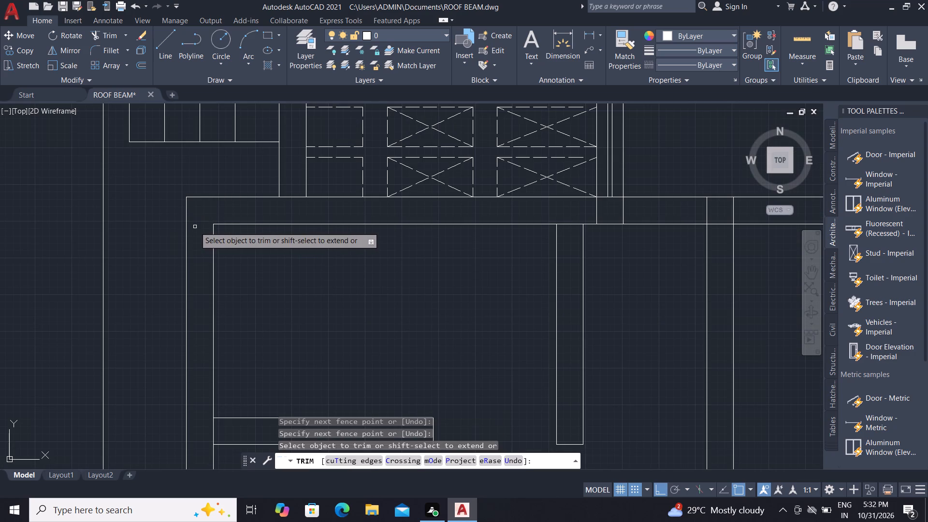
Trim the outer vertical beam's inner line between the two lines of the left-hand horizontal short beam.
scroll(201, 224, "down", 2)
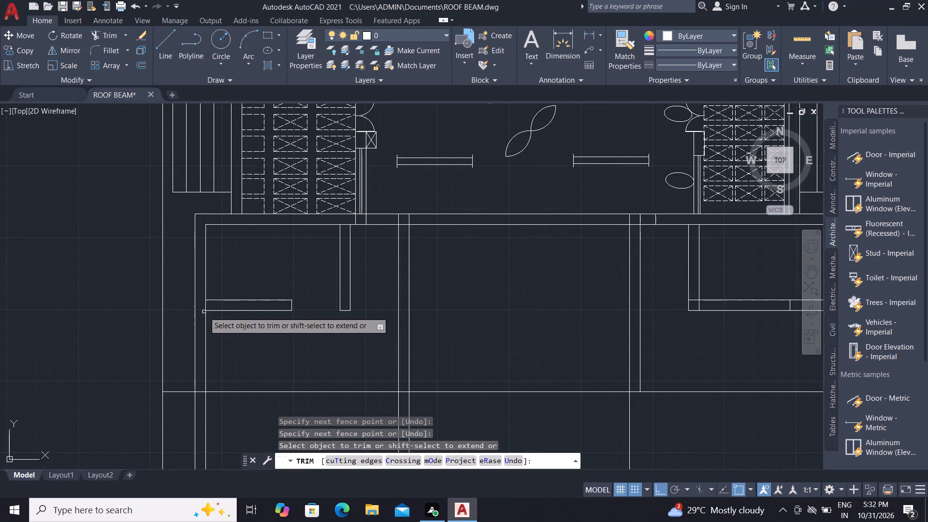
left_click(204, 306)
scroll(204, 306, "up", 1)
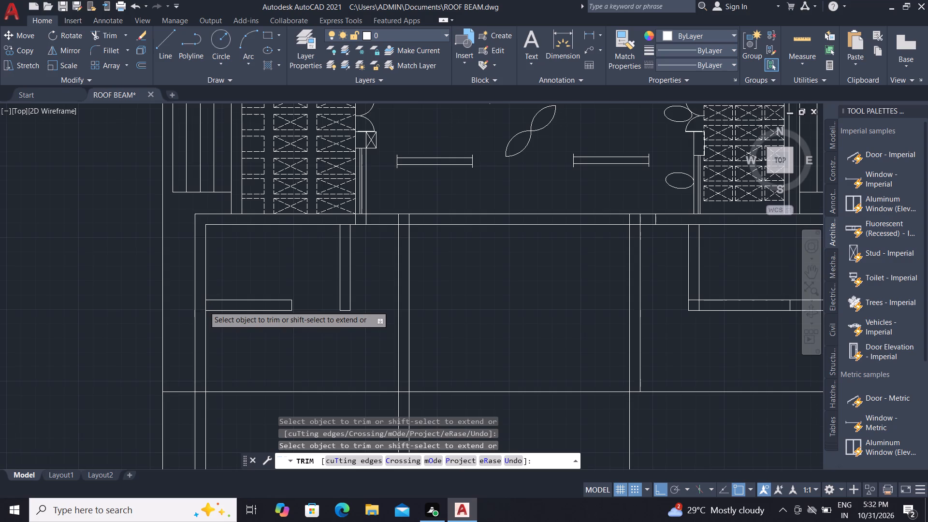
scroll(204, 306, "up", 2)
left_click(203, 304)
left_click(217, 306)
scroll(212, 304, "down", 2)
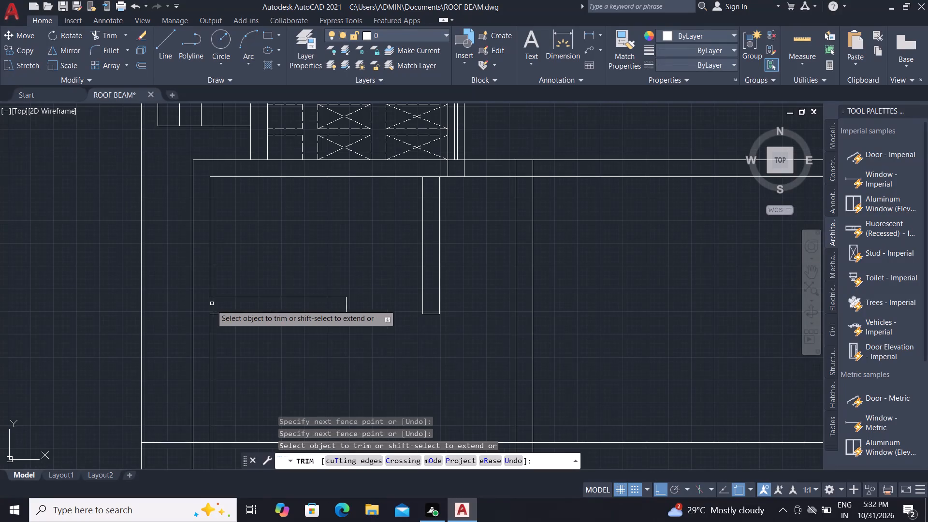
Trim the horizontal beam's lower line between the two lines of the left-hand short vertical beam.
scroll(367, 299, "down", 1)
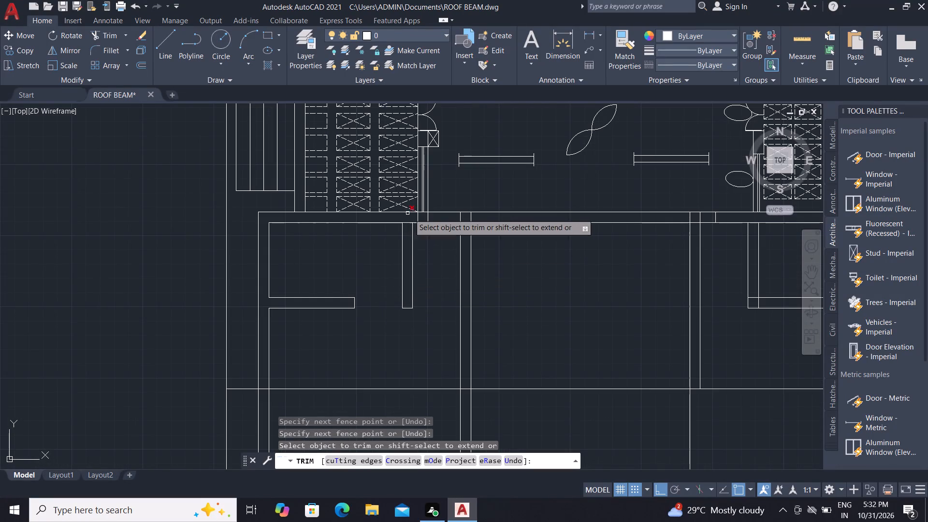
scroll(410, 214, "up", 3)
left_click(379, 231)
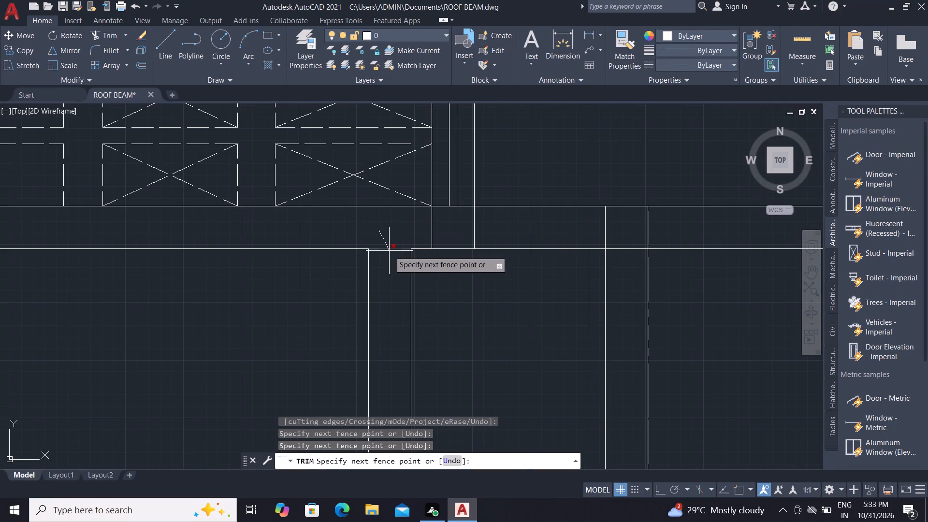
left_click(390, 251)
scroll(392, 246, "down", 1)
scroll(449, 313, "down", 1)
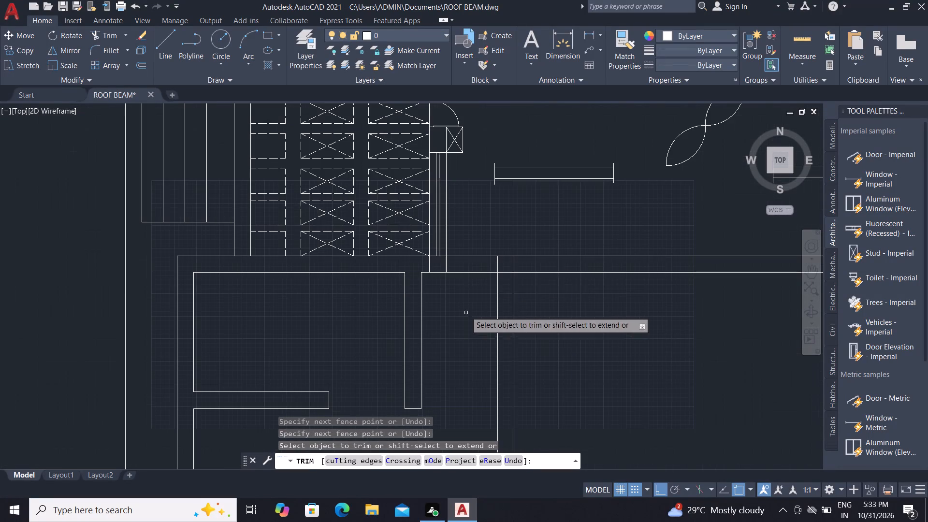
Trim the two vertical line stubs crossing the horizontal beam just right of the left-hand short vertical beam.
scroll(428, 262, "up", 2)
left_click(418, 266)
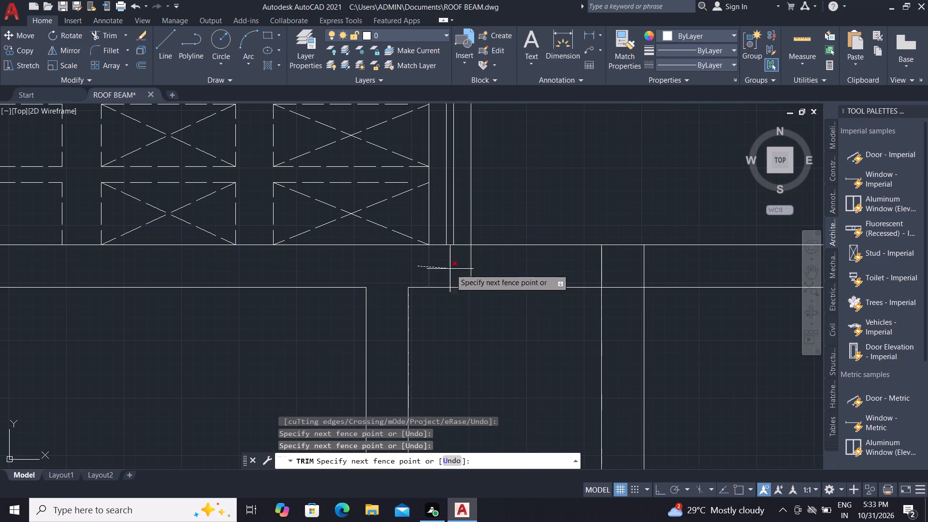
left_click(483, 264)
scroll(488, 263, "down", 2)
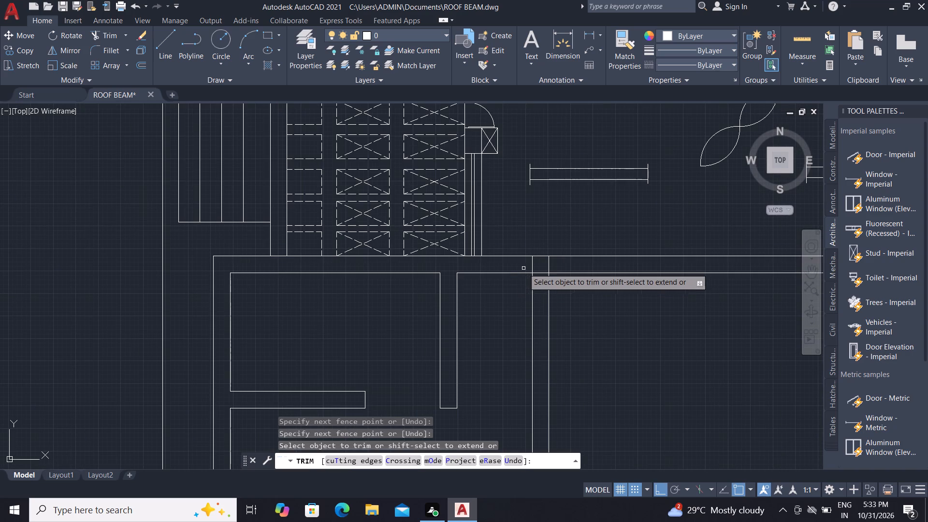
Trim the crossing line pieces where the left-of-centre long vertical beam meets the horizontal beam.
scroll(524, 269, "up", 3)
left_click(523, 268)
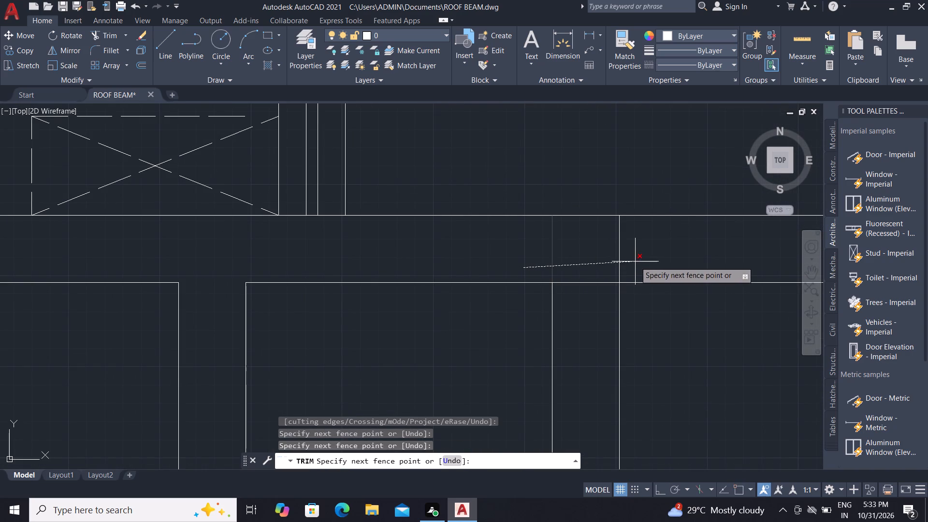
left_click(636, 261)
left_click(587, 261)
left_click(586, 288)
scroll(587, 279, "down", 2)
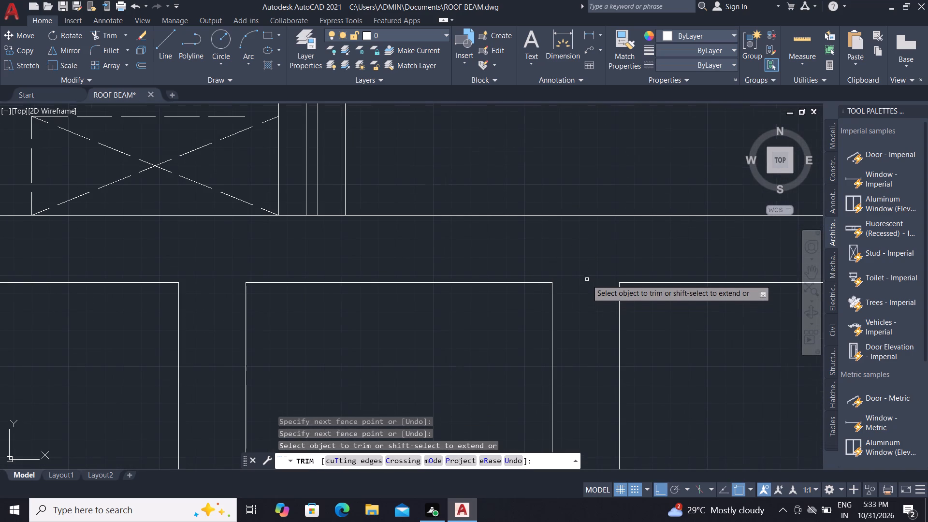
Trim the right line of the right-of-centre vertical beam where it crosses the horizontal beam.
scroll(585, 275, "down", 2)
scroll(564, 370, "down", 1)
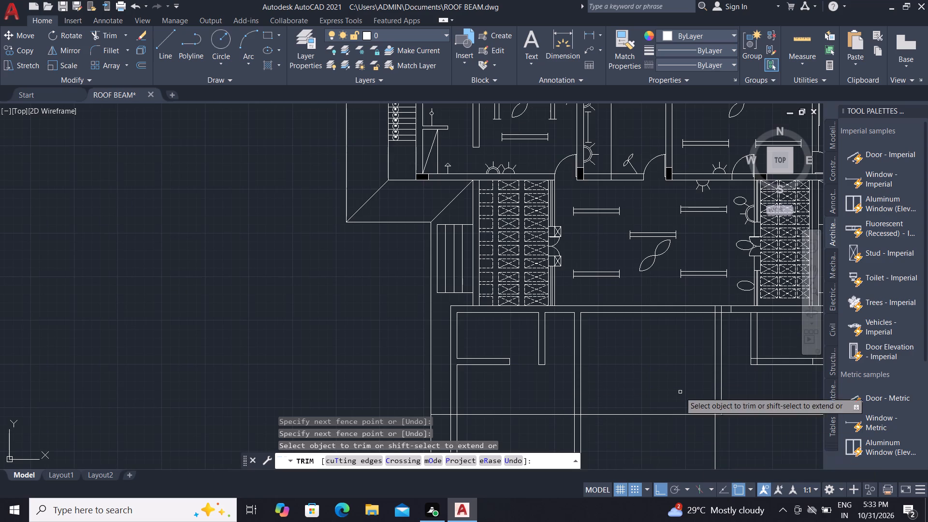
scroll(727, 310, "up", 2)
left_click(708, 305)
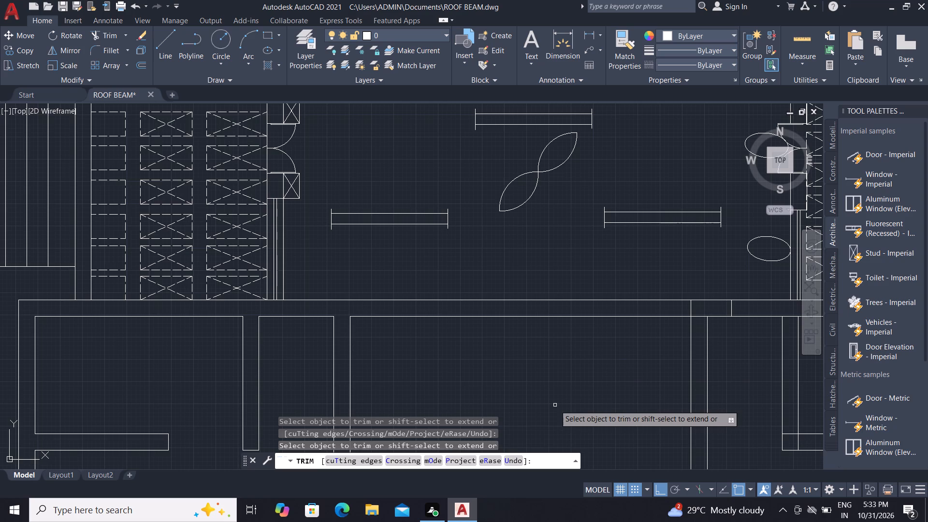
scroll(555, 395, "up", 1)
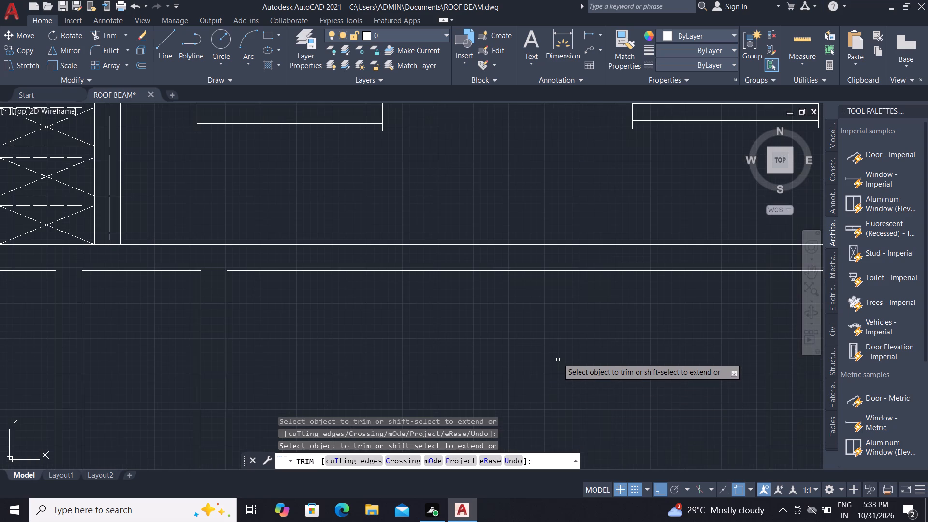
key("Escape")
key("Escape")
key("Escape")
key("Escape")
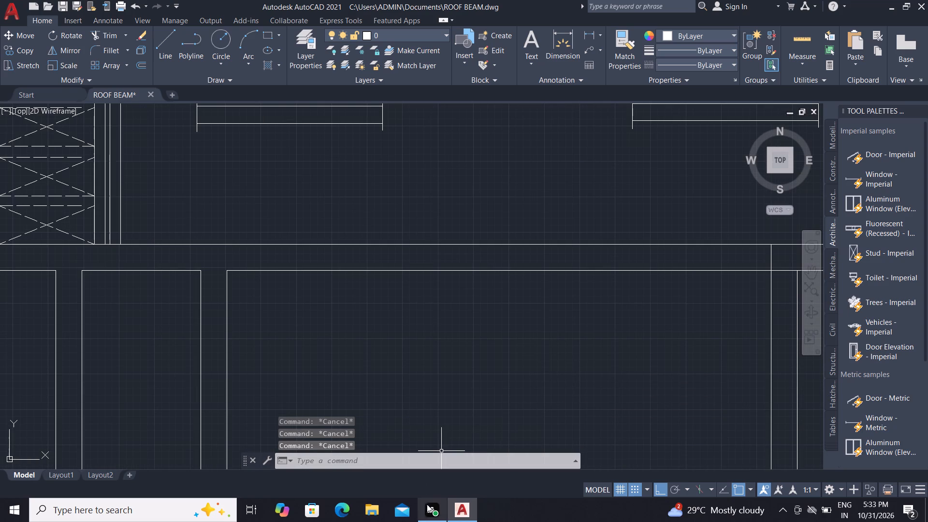
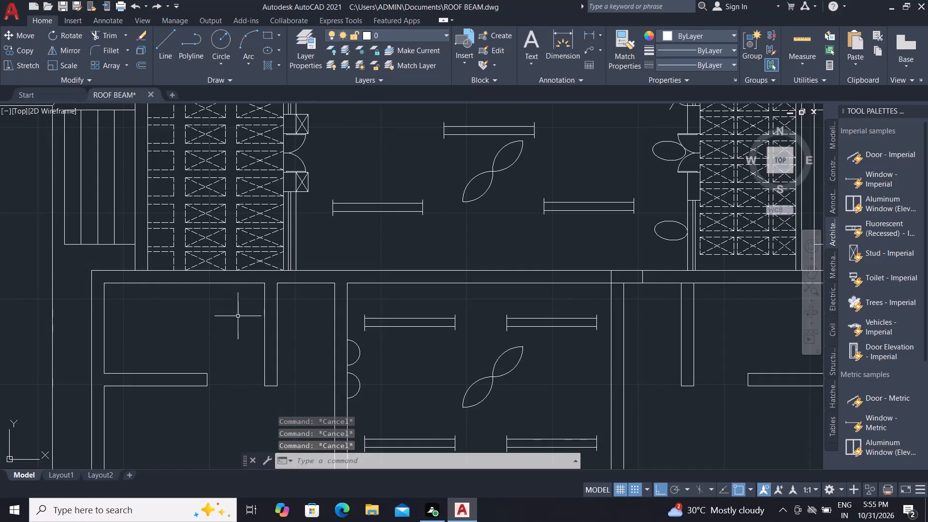
Offset the upper semicircle on the central room's left beam line inward by 20.
scroll(399, 237, "down", 1)
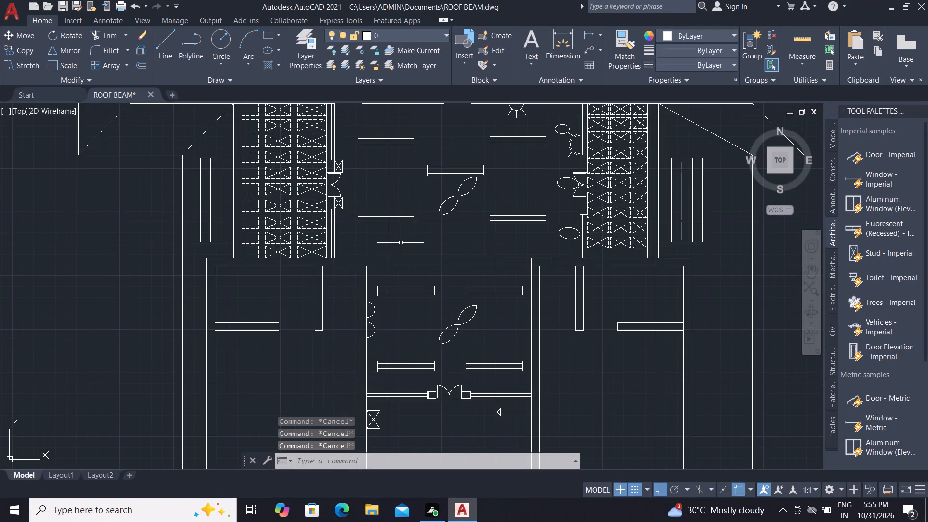
scroll(369, 326, "up", 2)
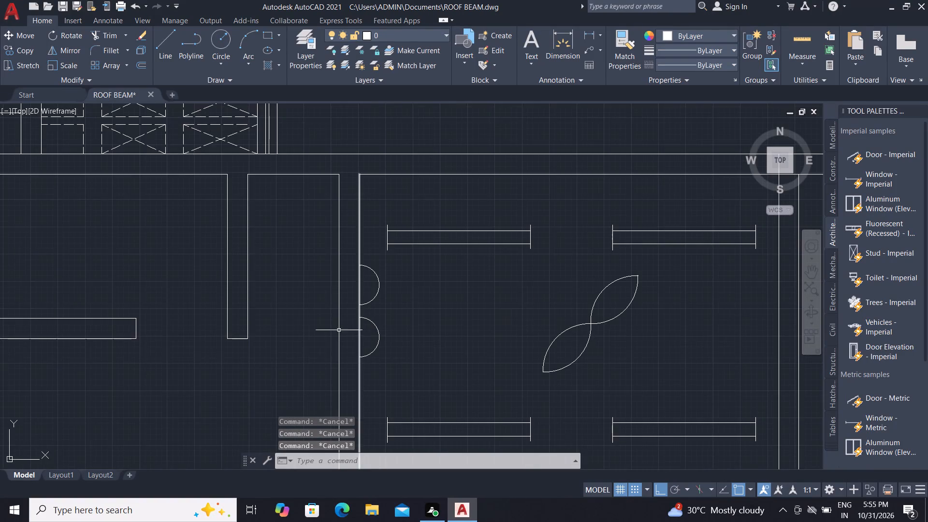
scroll(347, 315, "down", 1)
scroll(326, 275, "down", 1)
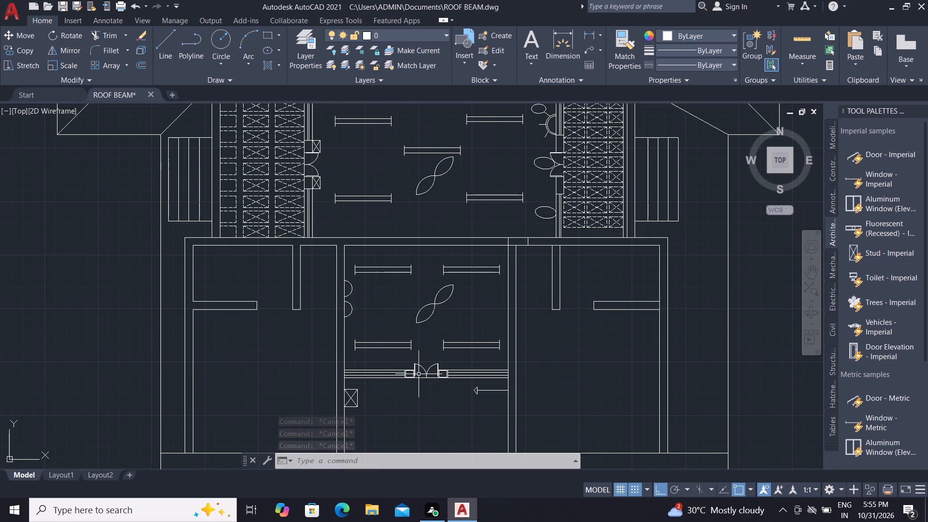
scroll(418, 374, "up", 2)
scroll(390, 289, "down", 1)
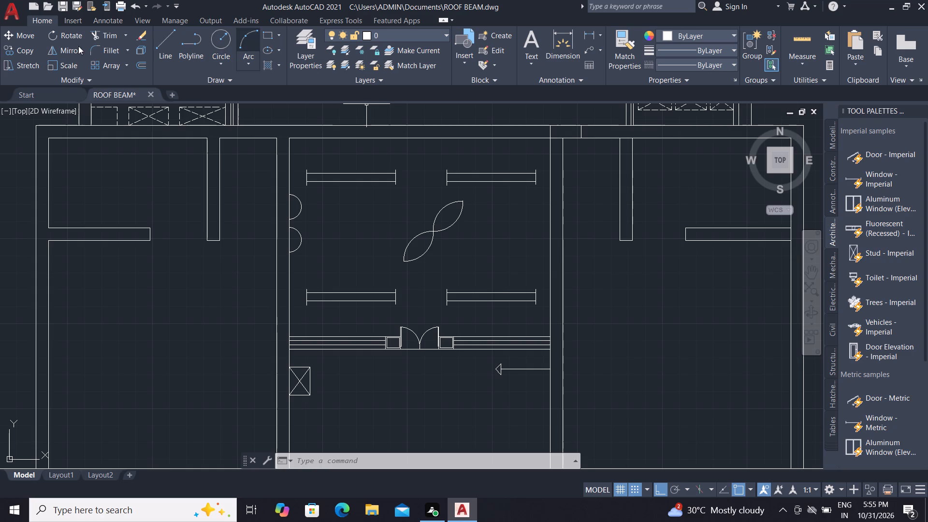
left_click(170, 42)
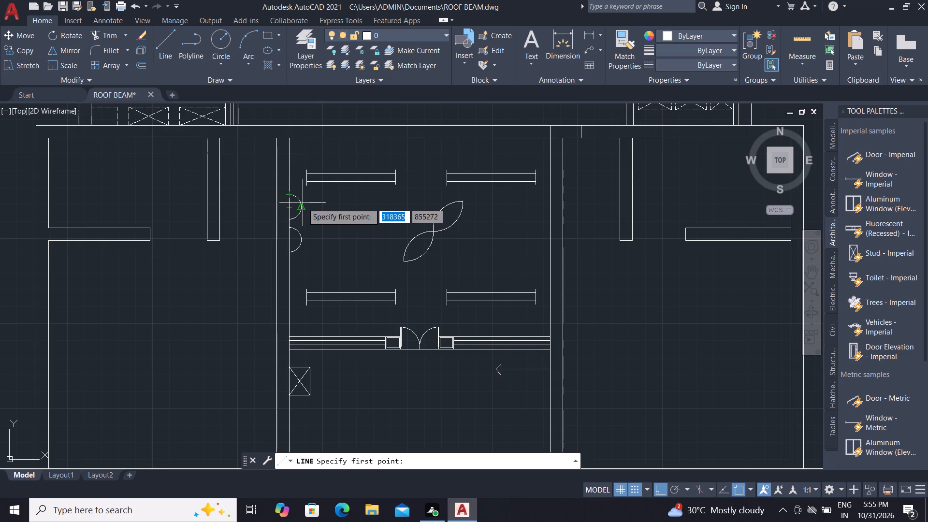
key("Escape")
type("O")
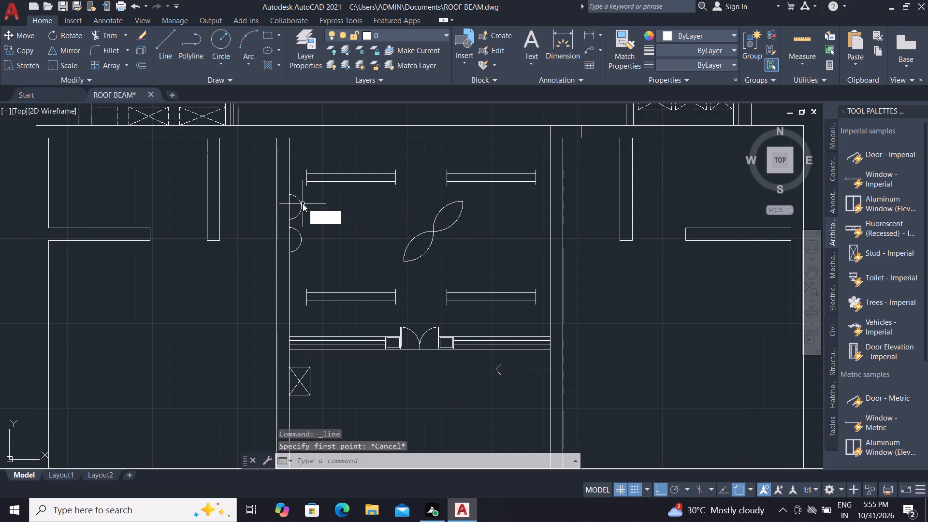
key("space")
key("space")
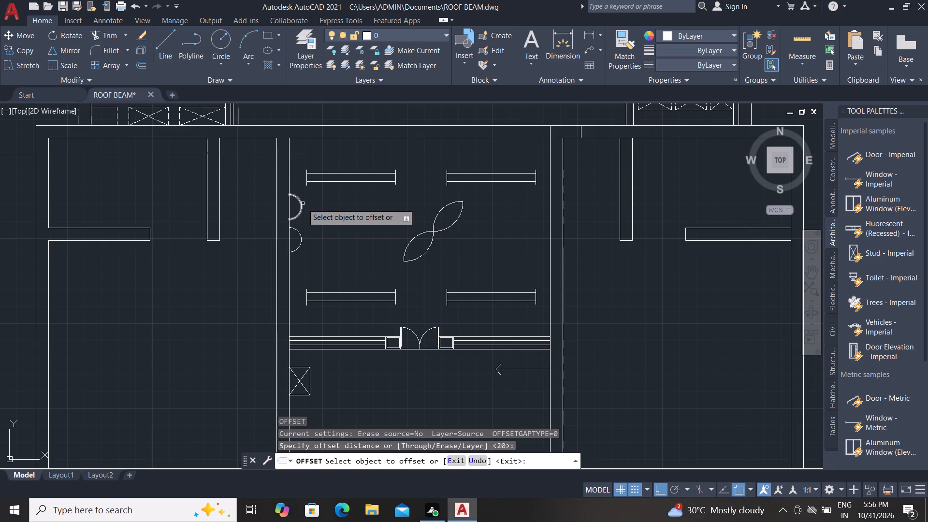
scroll(303, 203, "up", 4)
left_click(275, 210)
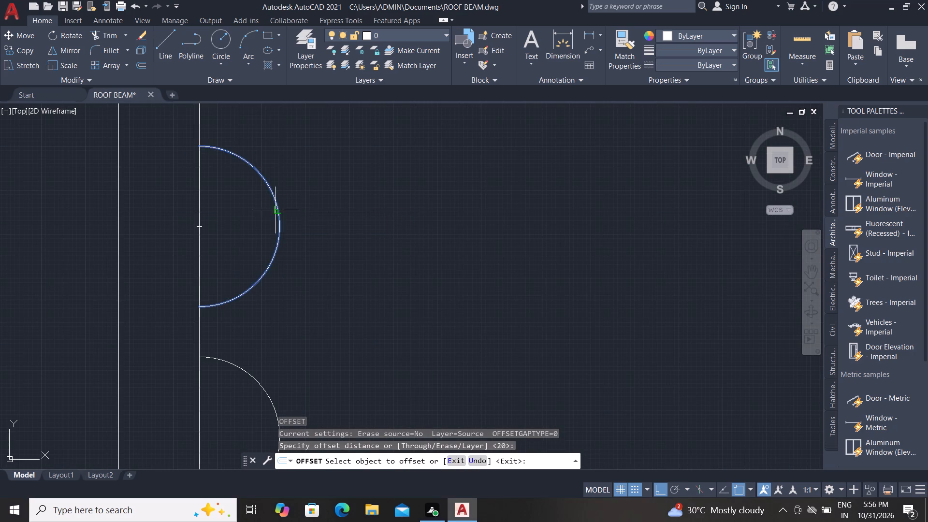
left_click(242, 227)
scroll(243, 228, "down", 2)
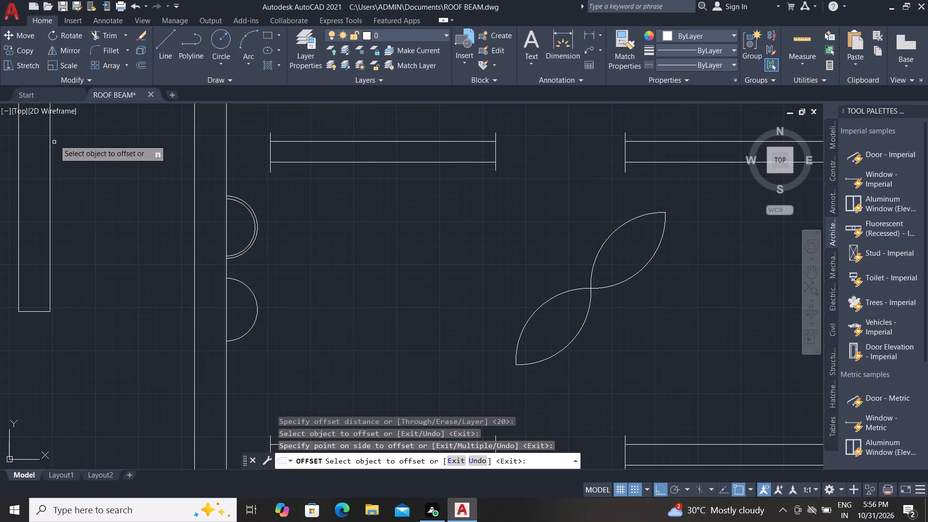
Draw a 200-long horizontal line outward from the rightmost point of the upper semicircle's outer arc.
left_click(166, 38)
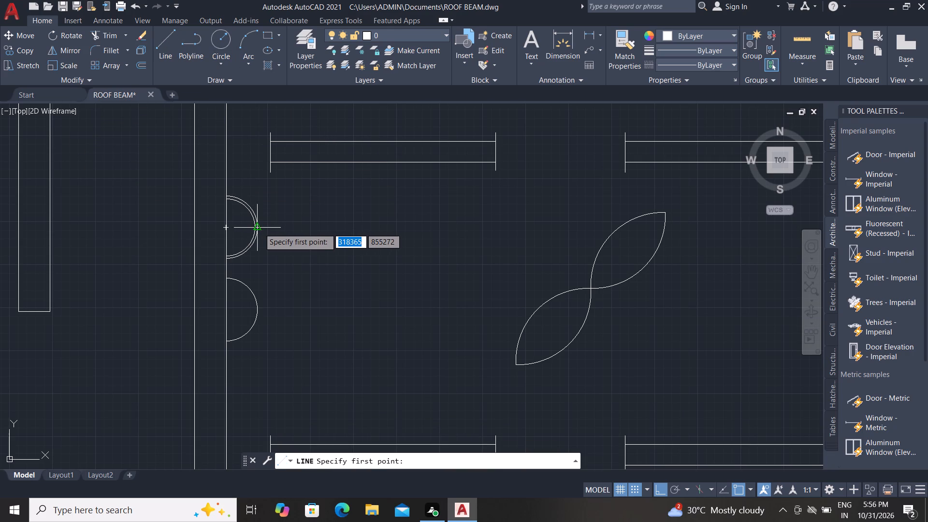
left_click(261, 228)
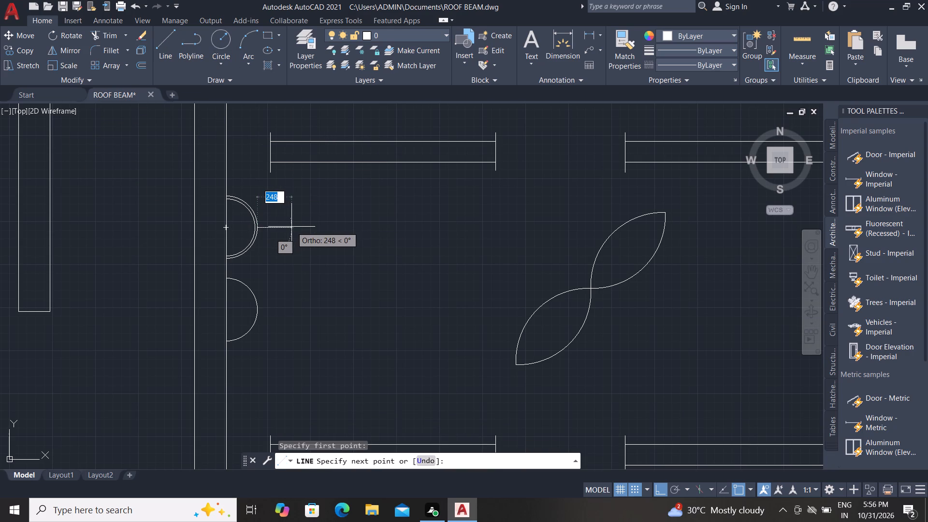
key("2")
type("00")
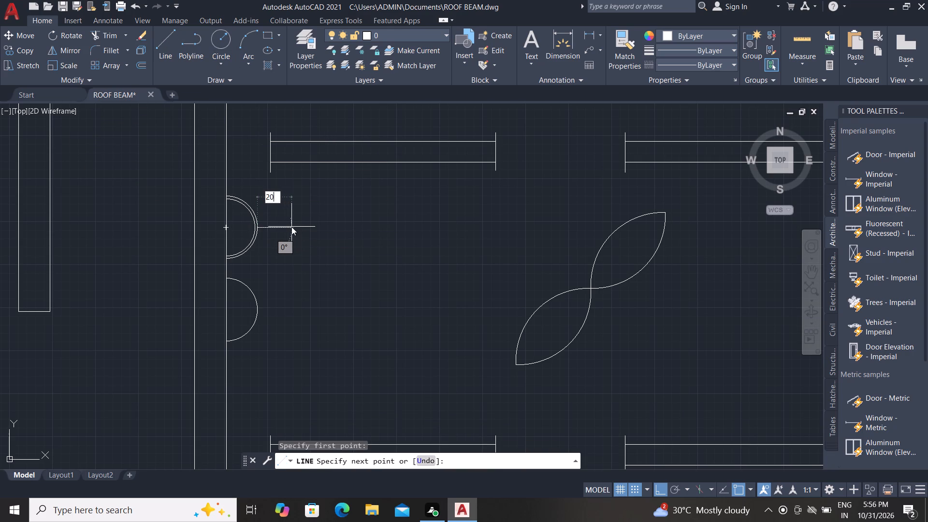
key("space")
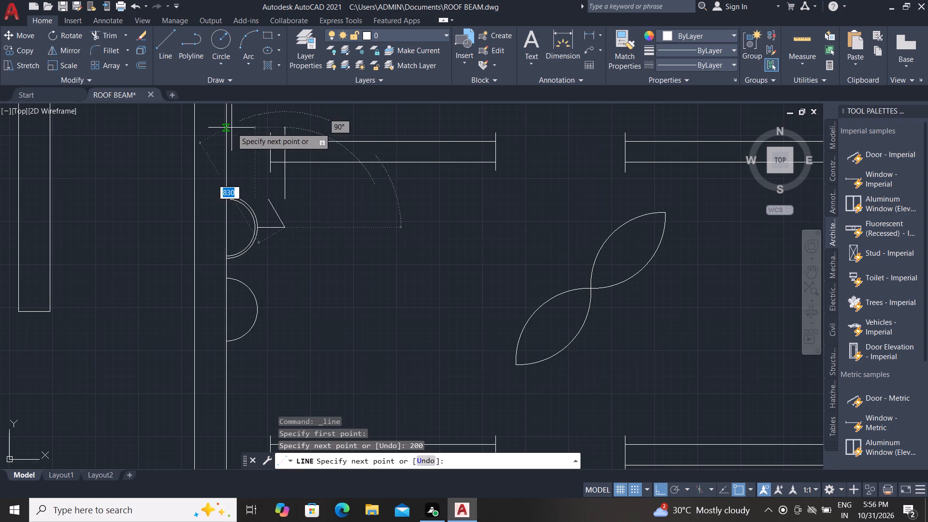
key("Escape")
With ortho off, draw a 200-long ray diagonally up and right from the upper semicircle's outer arc.
type("L")
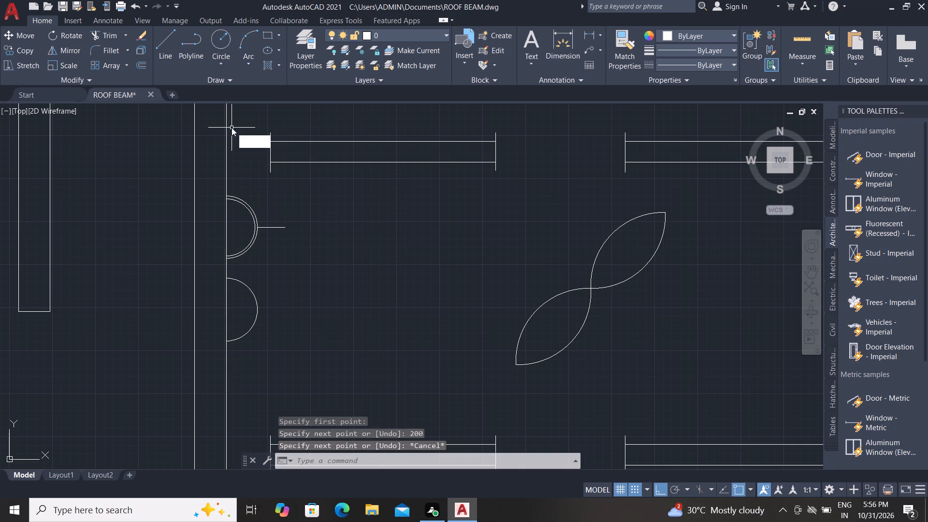
key("space")
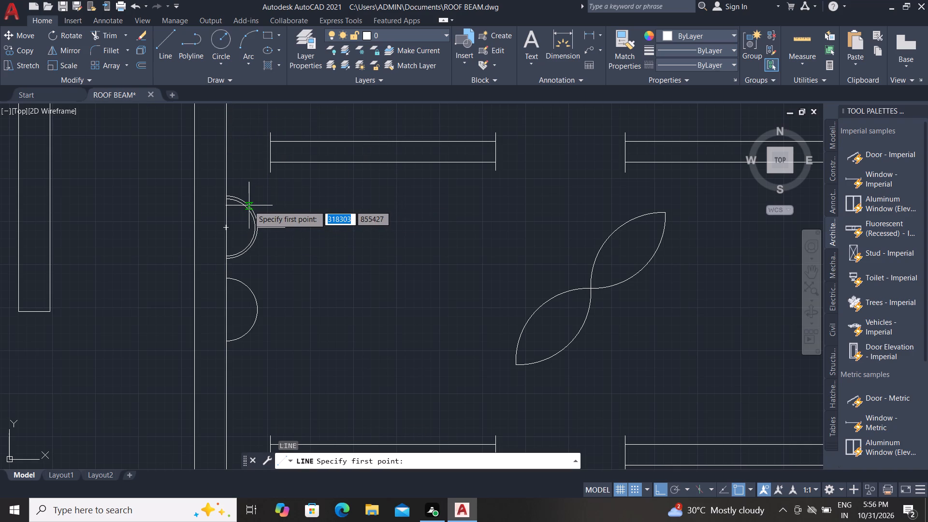
scroll(244, 206, "up", 3)
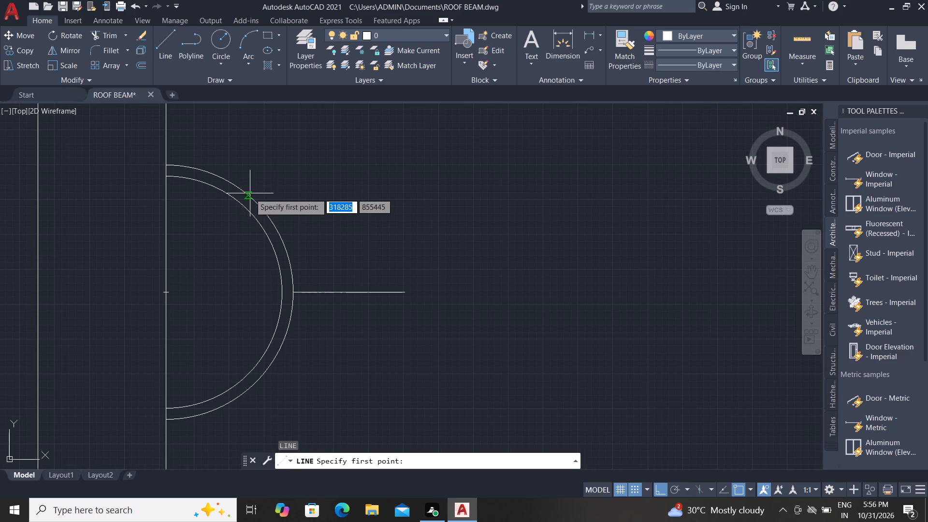
left_click(252, 198)
scroll(252, 198, "down", 2)
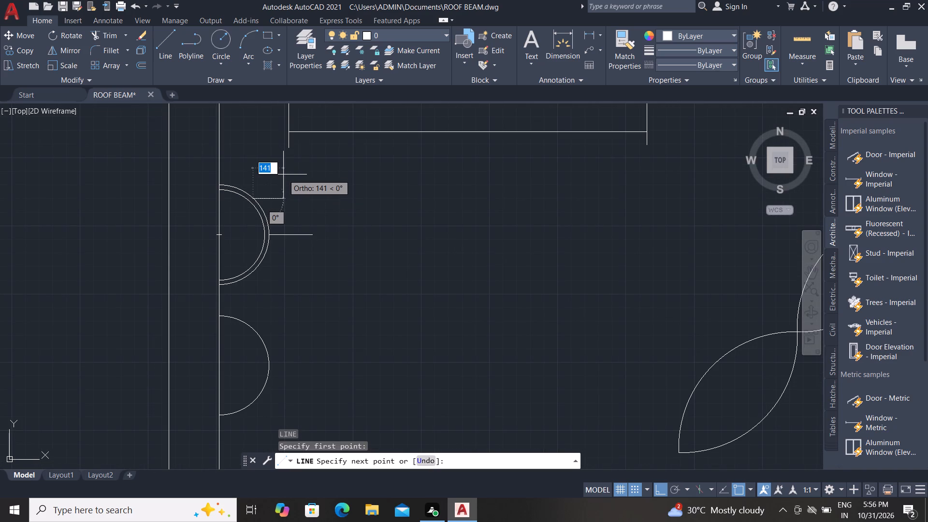
key("F8")
type("200")
key("space")
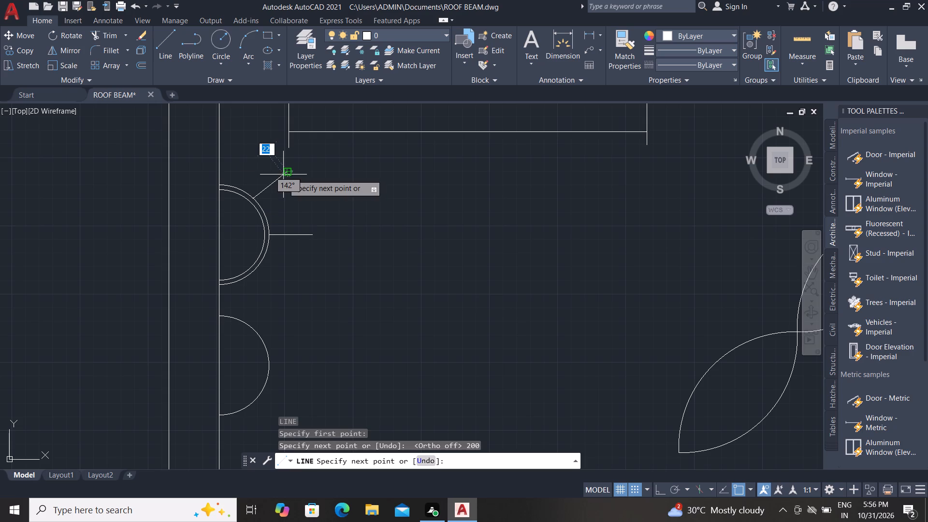
Draw a 200-long ray diagonally down and right from the lower part of the upper semicircle's outer arc.
left_click(170, 35)
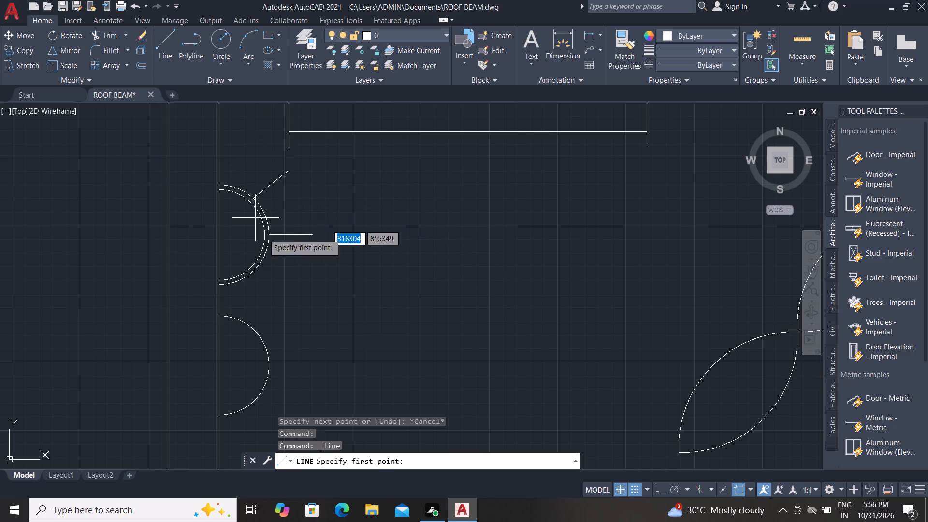
left_click(259, 265)
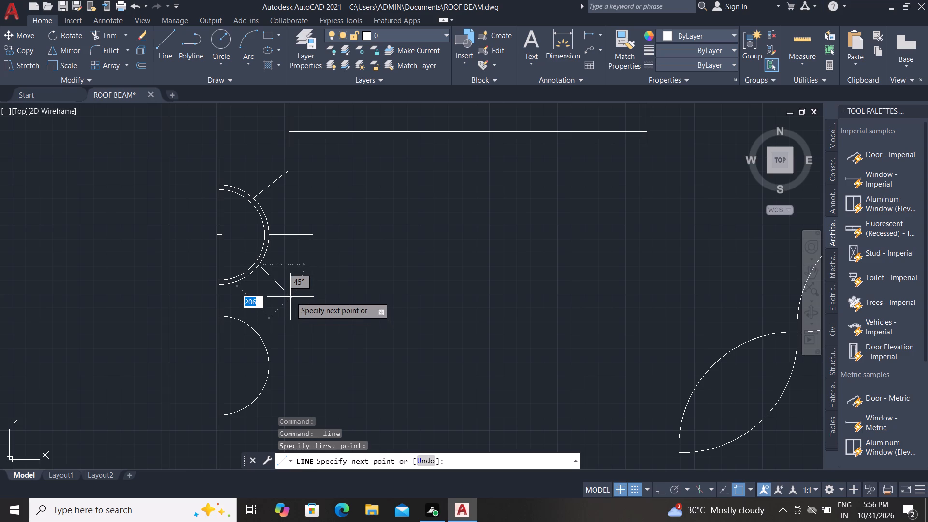
key("2")
type("00")
key("space")
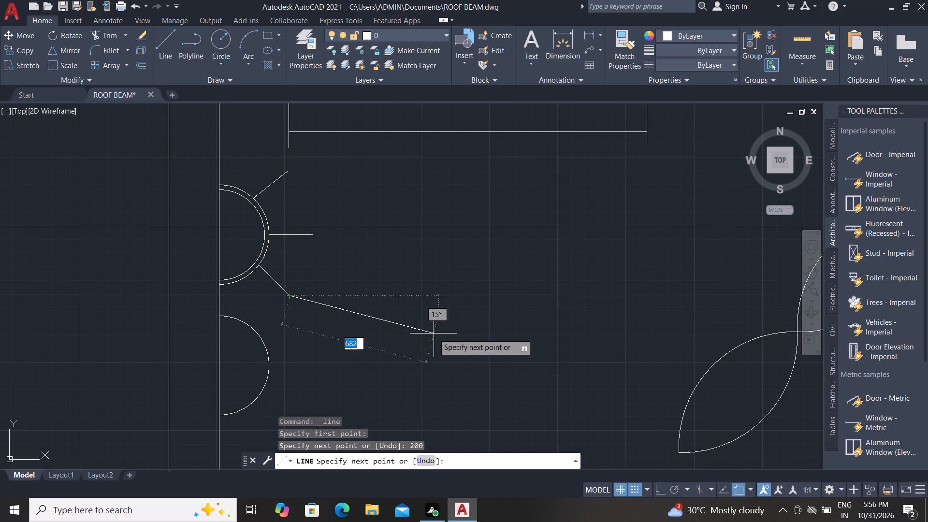
key("Escape")
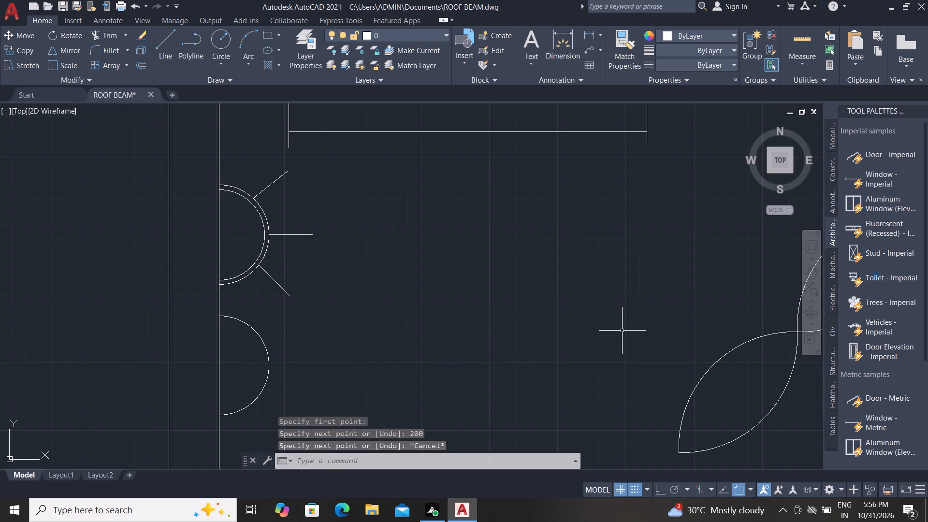
Move the lower semicircle down along the beam line so its top end sits at its former centre.
scroll(333, 296, "down", 1)
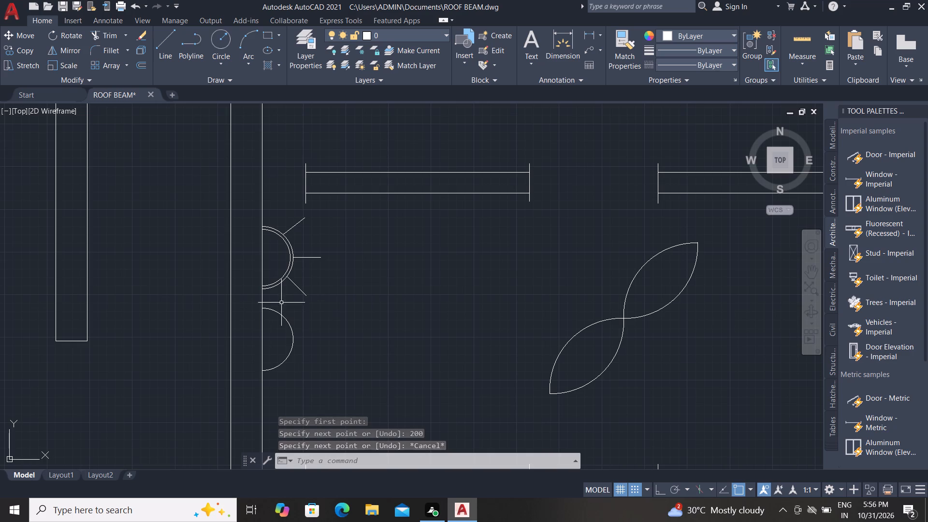
left_click(248, 297)
left_click(308, 387)
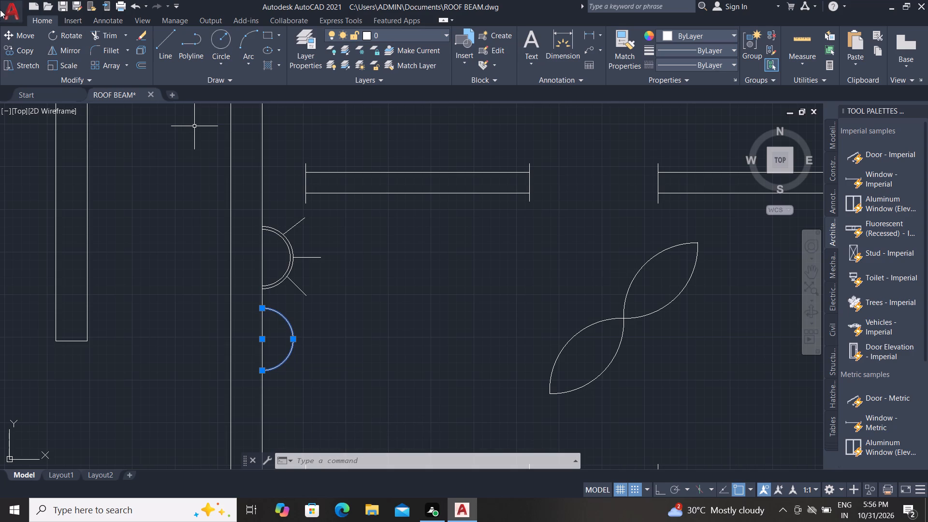
left_click(28, 35)
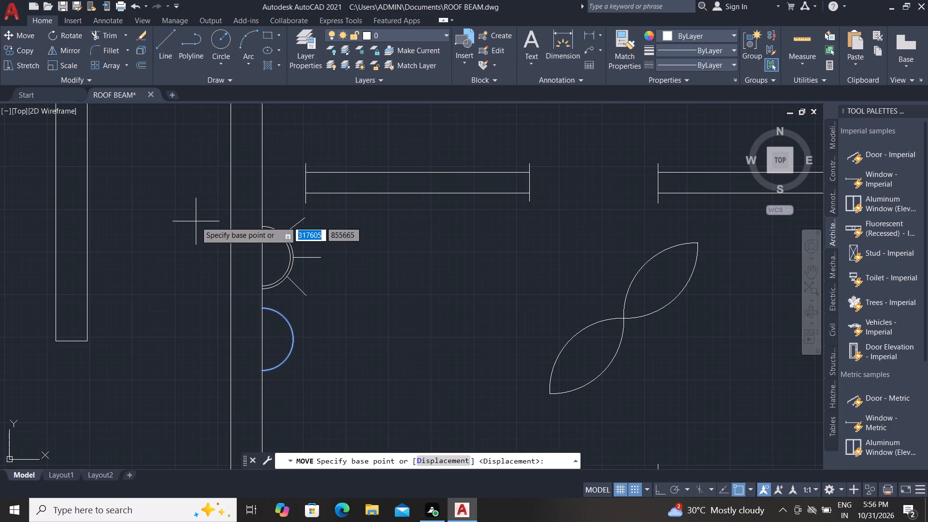
scroll(204, 214, "down", 1)
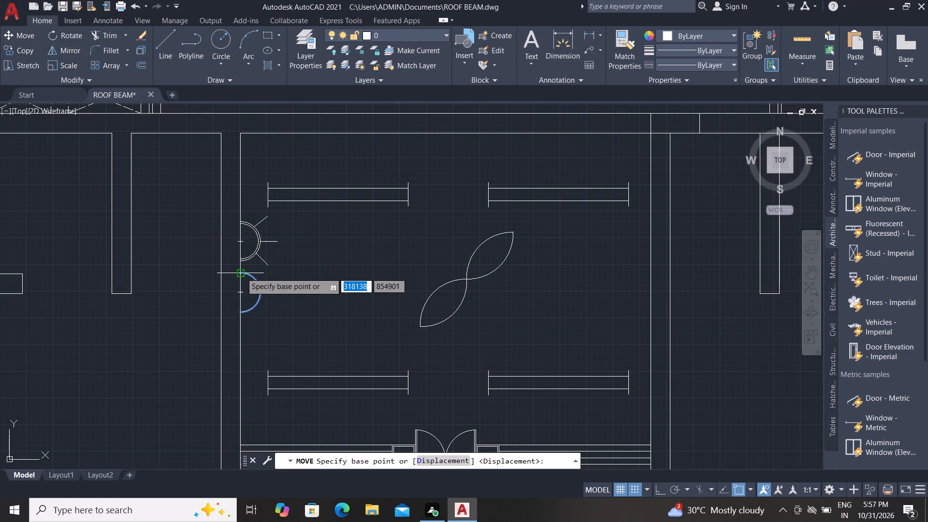
left_click(242, 273)
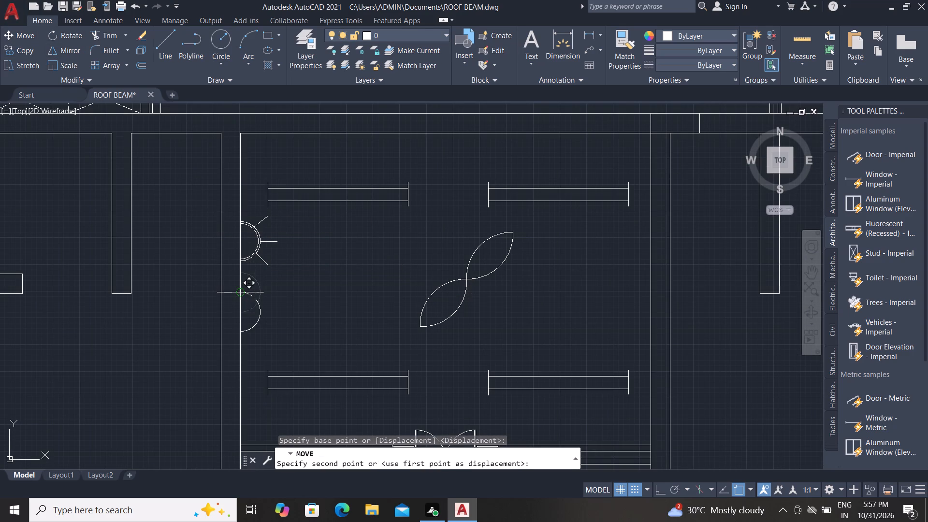
left_click(243, 291)
Draw a 200-long, nearly horizontal line outward from the rightmost part of the lower semicircle.
scroll(212, 203, "down", 1)
scroll(228, 303, "up", 2)
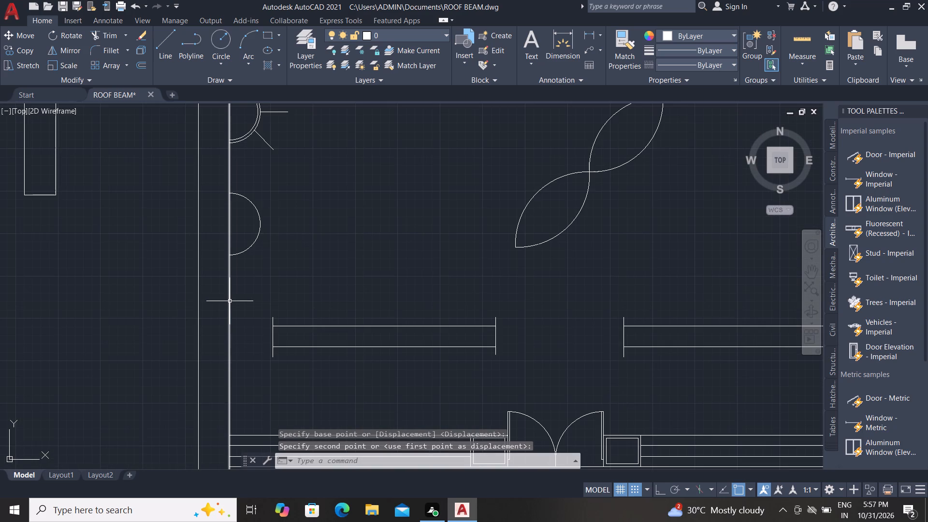
scroll(230, 300, "up", 1)
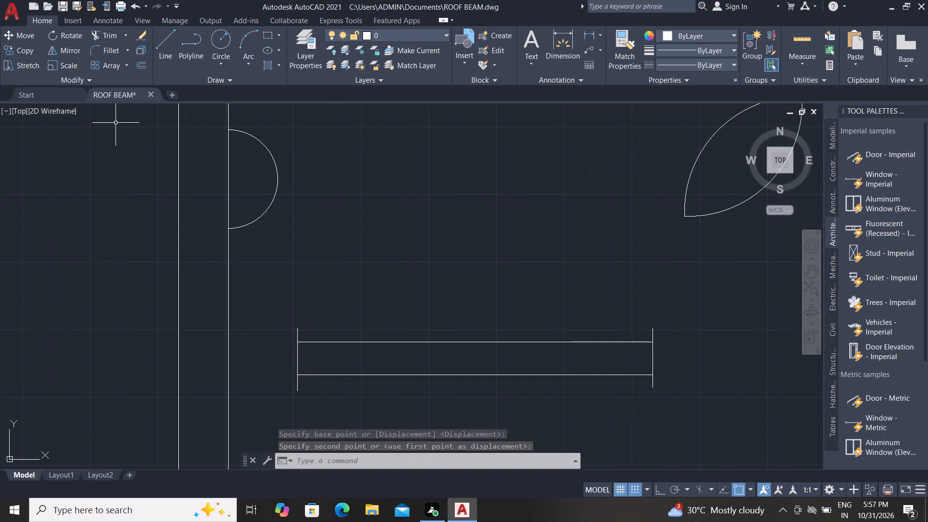
left_click(162, 39)
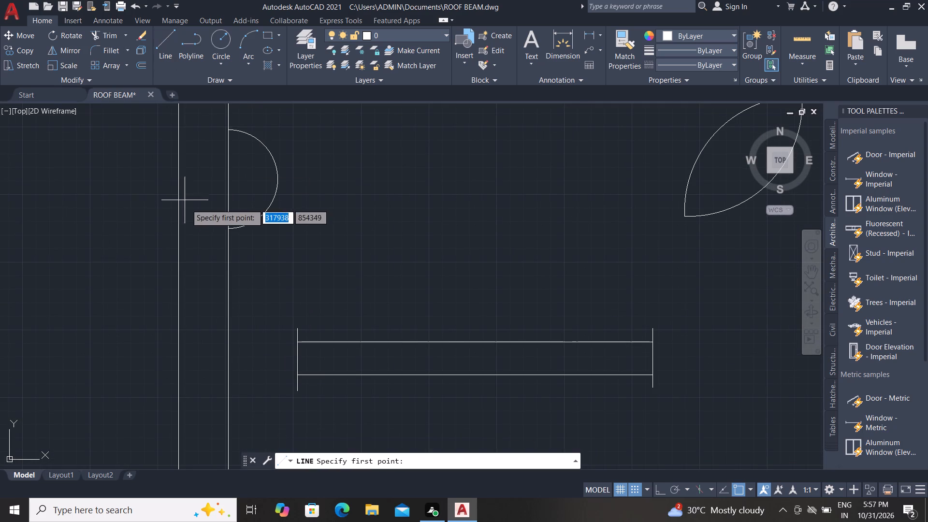
scroll(189, 207, "down", 1)
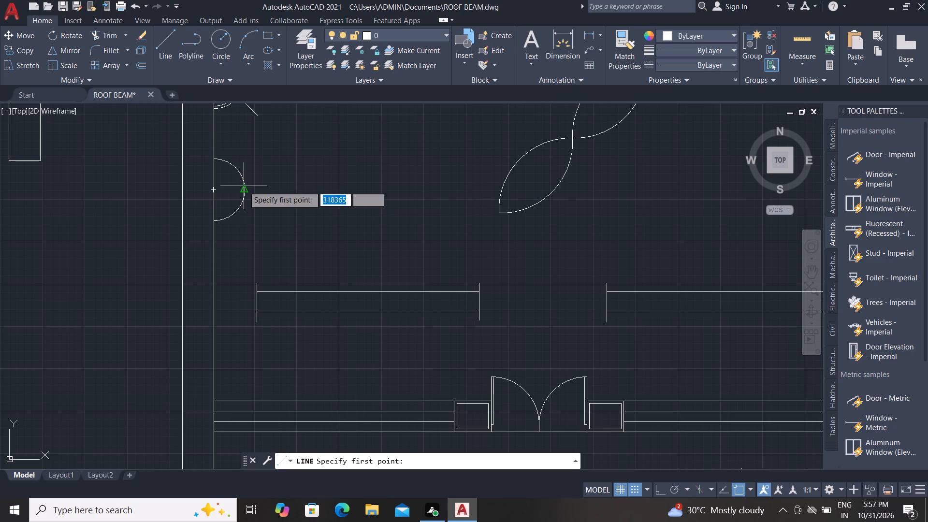
left_click(244, 187)
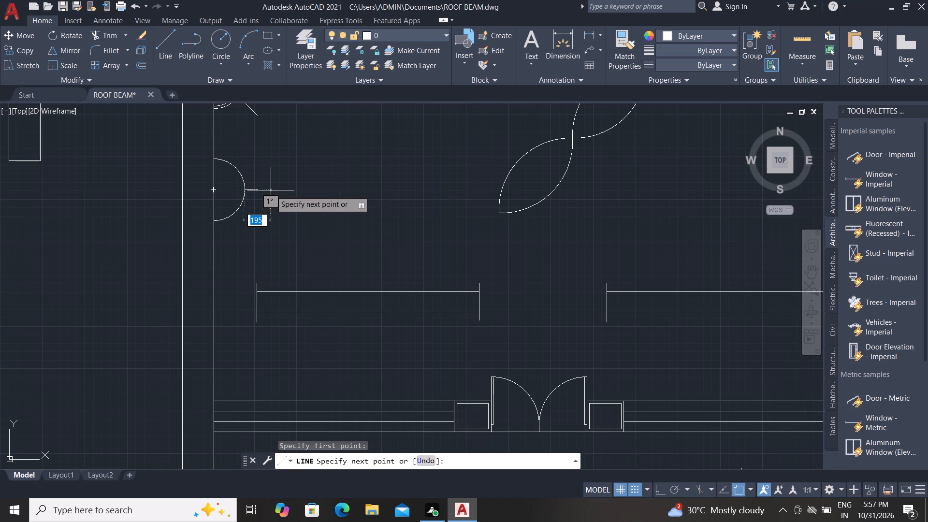
key("2")
type("00")
key("space")
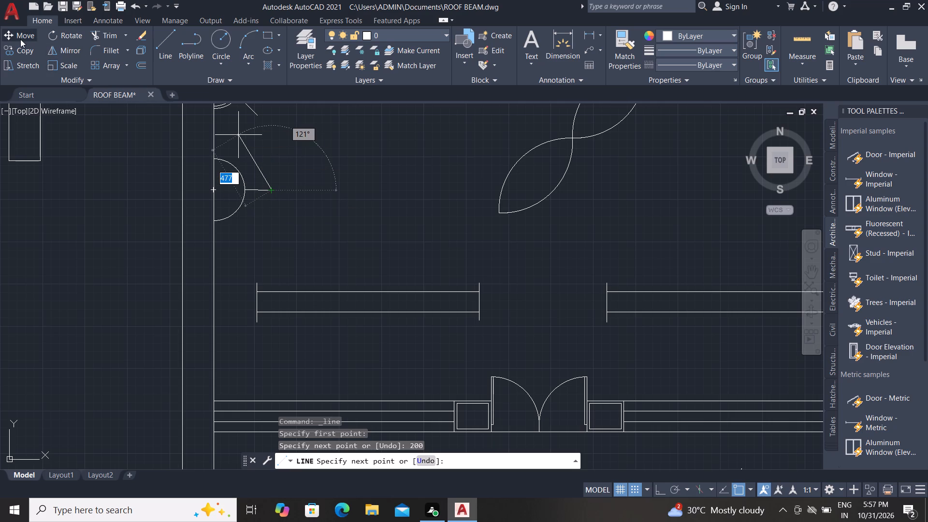
Draw a 200-long ray diagonally up and right from the upper part of the lower semicircle.
left_click(159, 44)
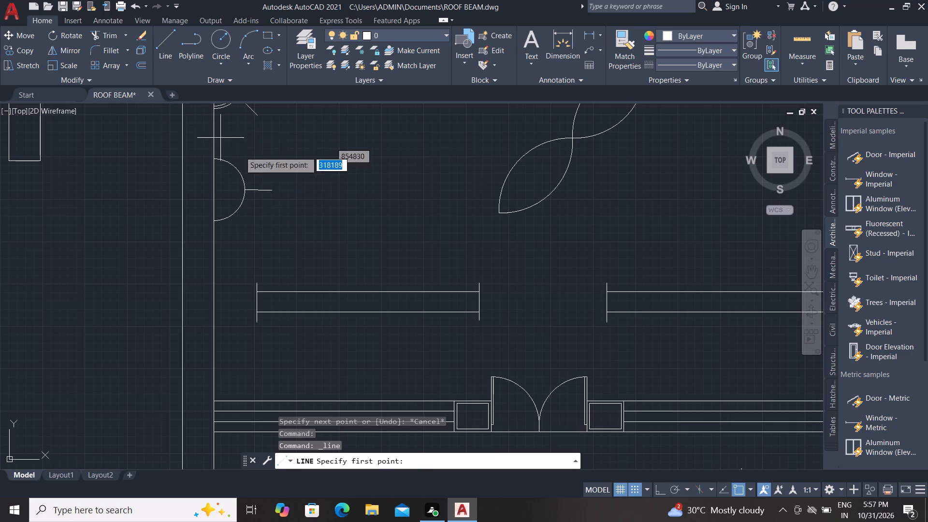
left_click(239, 169)
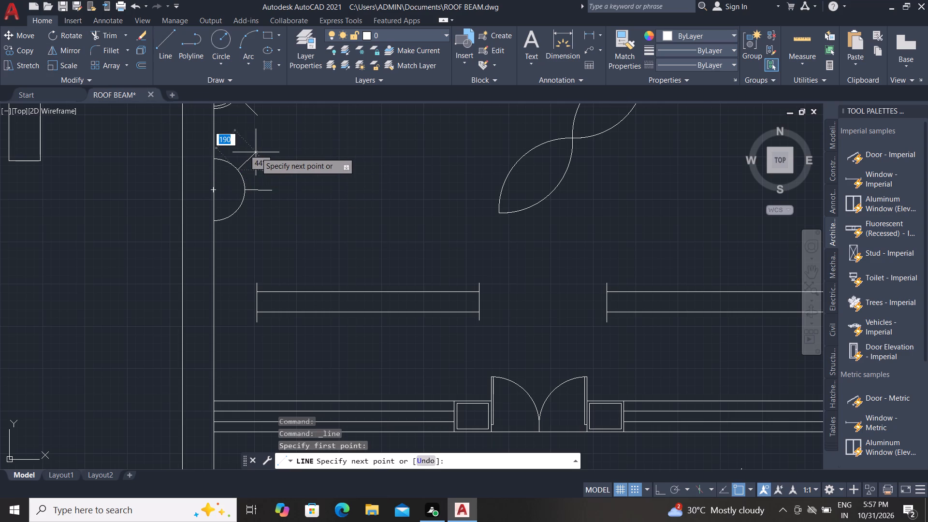
key("2")
type("00")
key("space")
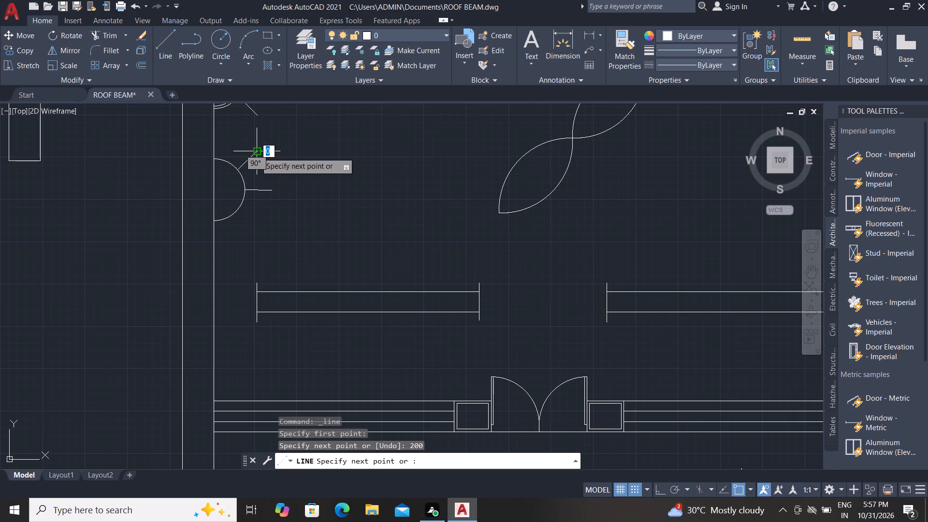
Draw a 200-long ray diagonally down and right from the lower part of the lower semicircle.
left_click(163, 38)
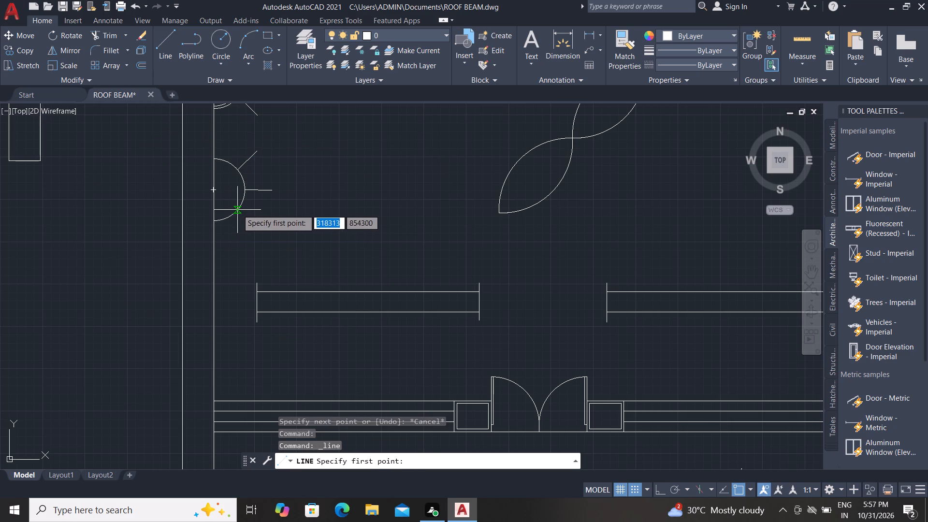
left_click(237, 209)
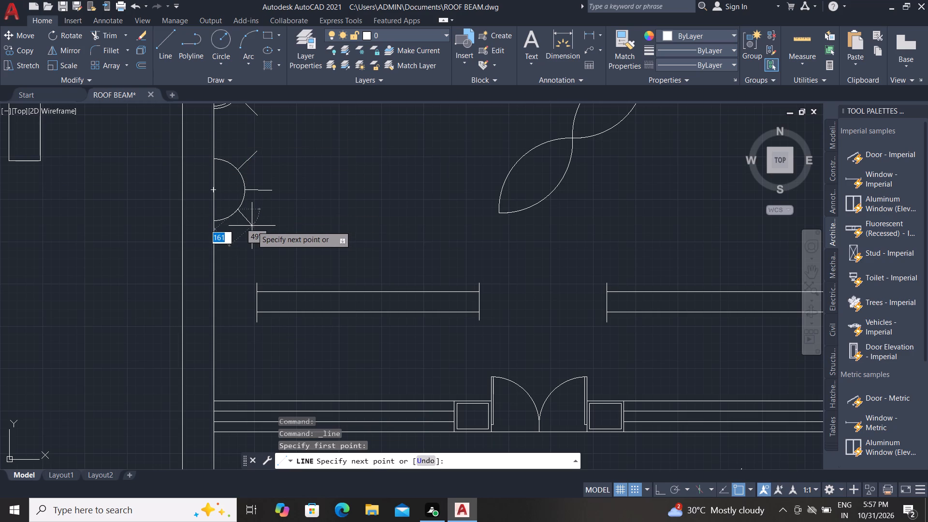
key("2")
type("00")
key("space")
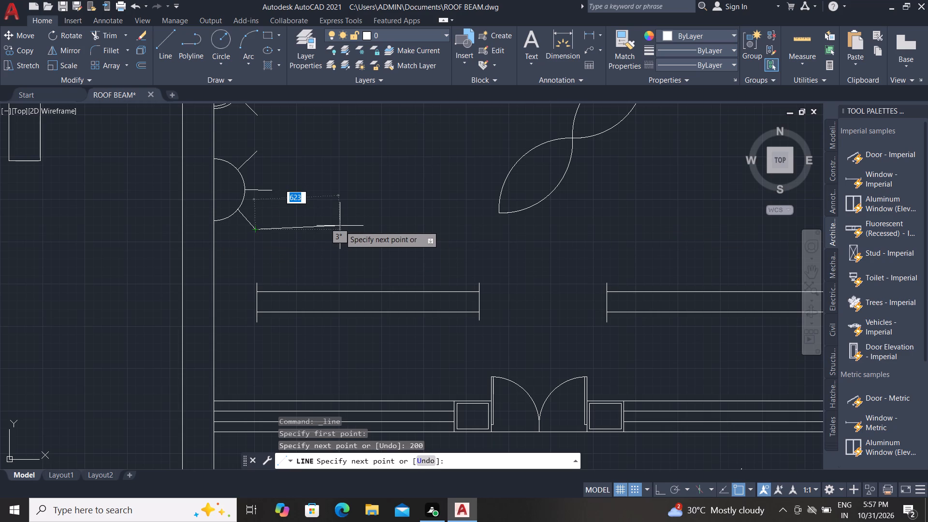
key("Escape")
Offset the plan's bottom horizontal line downward by 230.
scroll(366, 197, "down", 4)
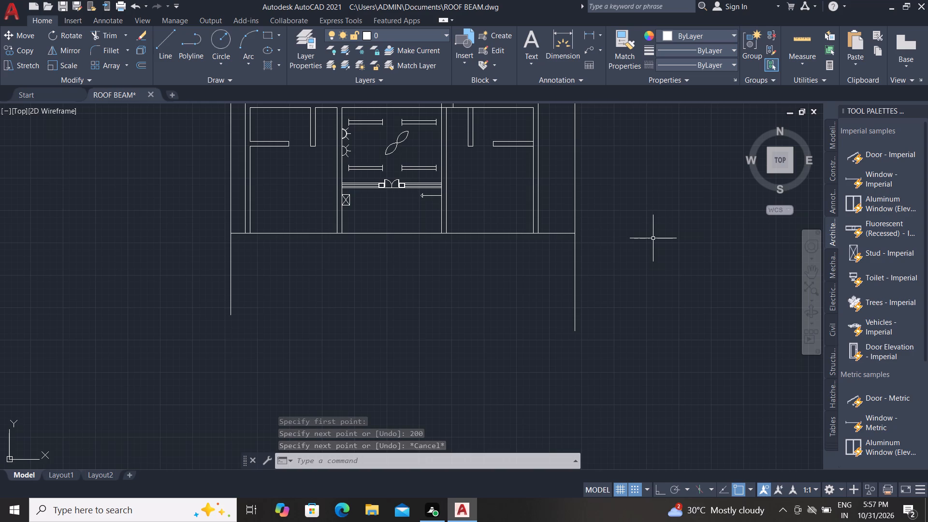
scroll(299, 221, "down", 1)
type("O")
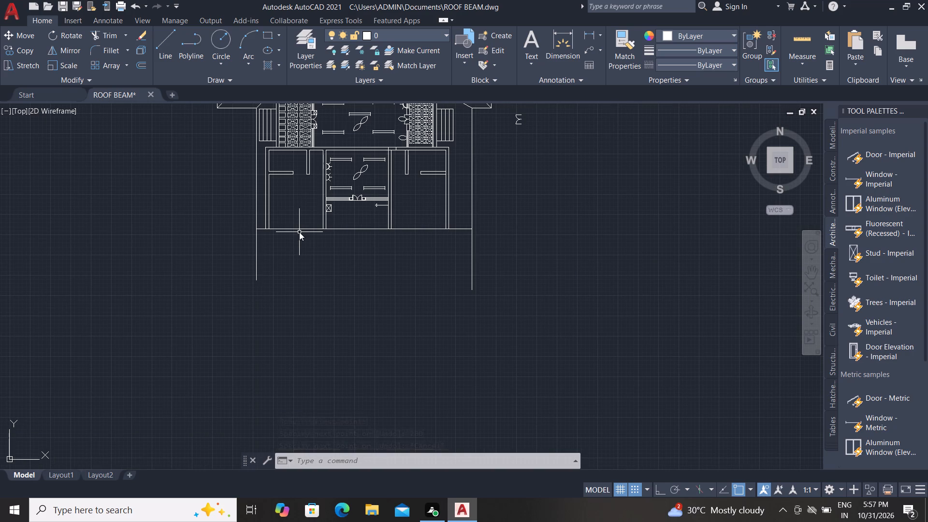
key("space")
type("230")
key("space")
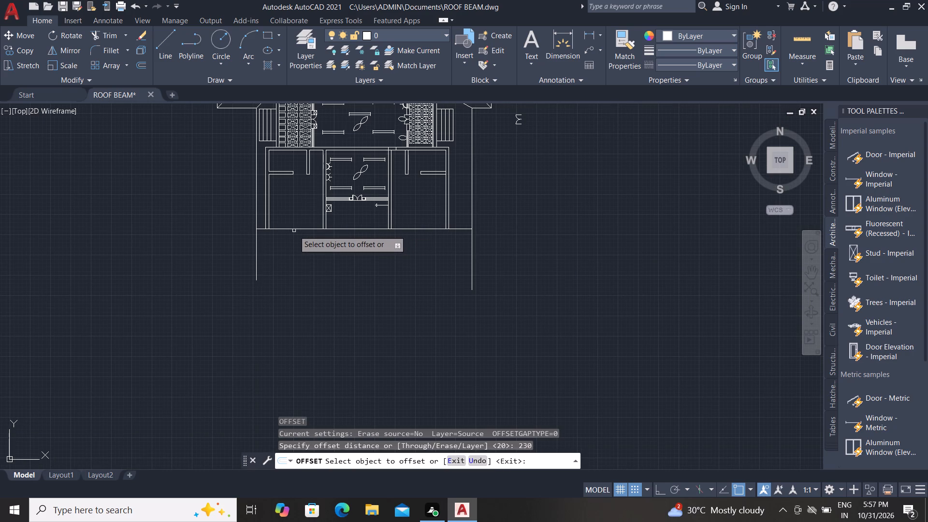
left_click(294, 230)
left_click(284, 277)
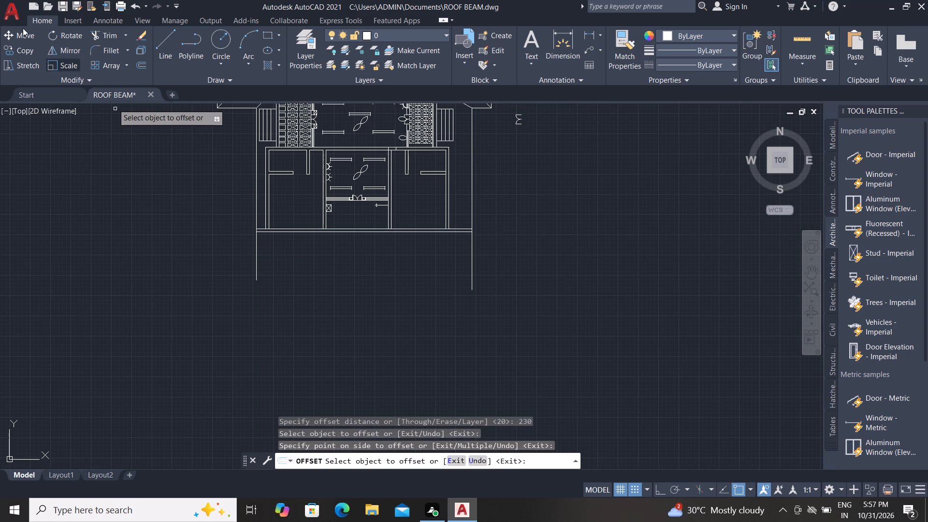
Trim the two outer vertical lines where they extend below the new bottom beam line.
left_click(92, 33)
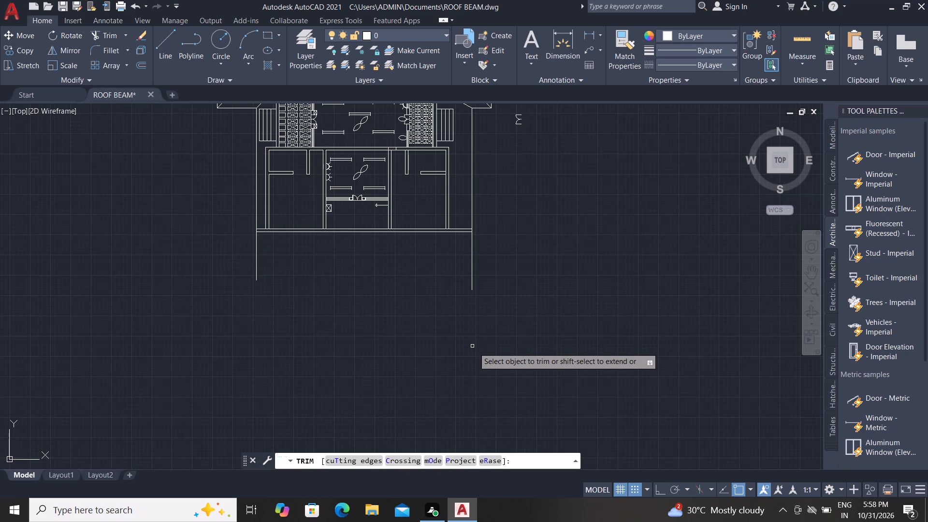
left_click(203, 255)
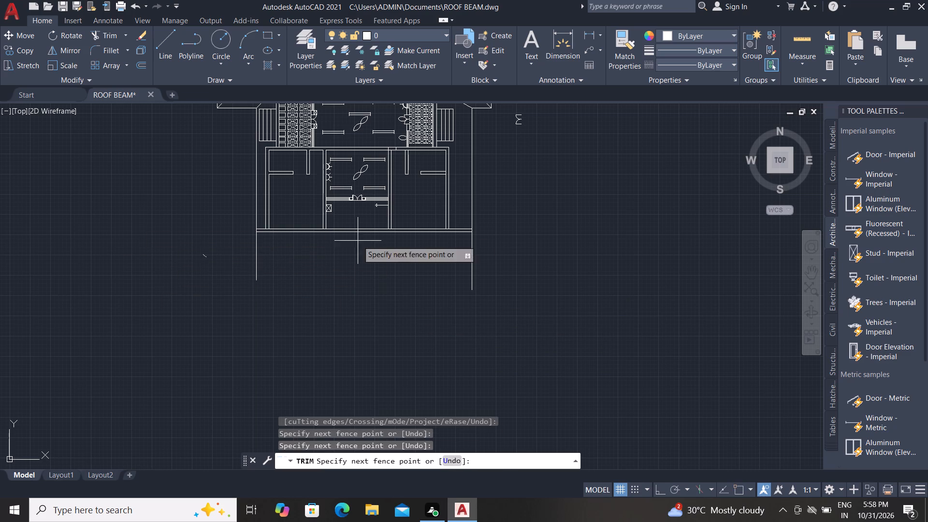
left_click(554, 259)
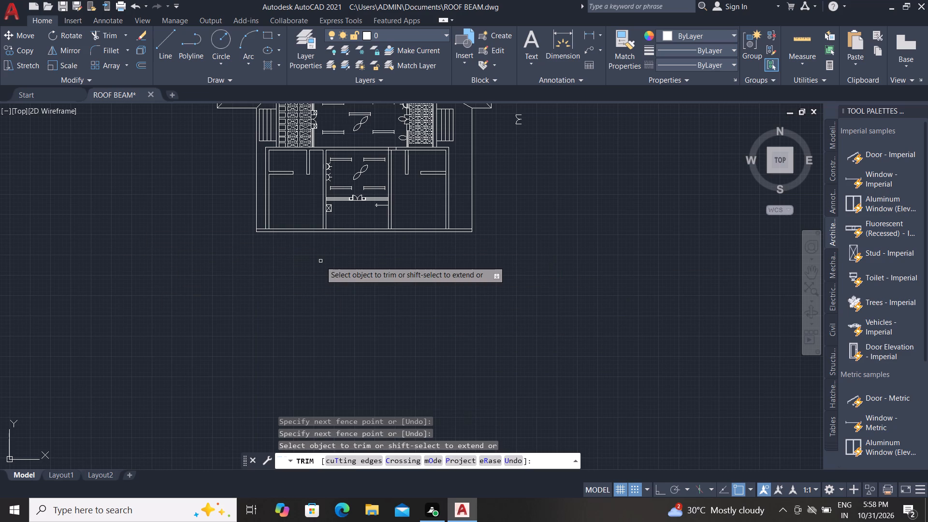
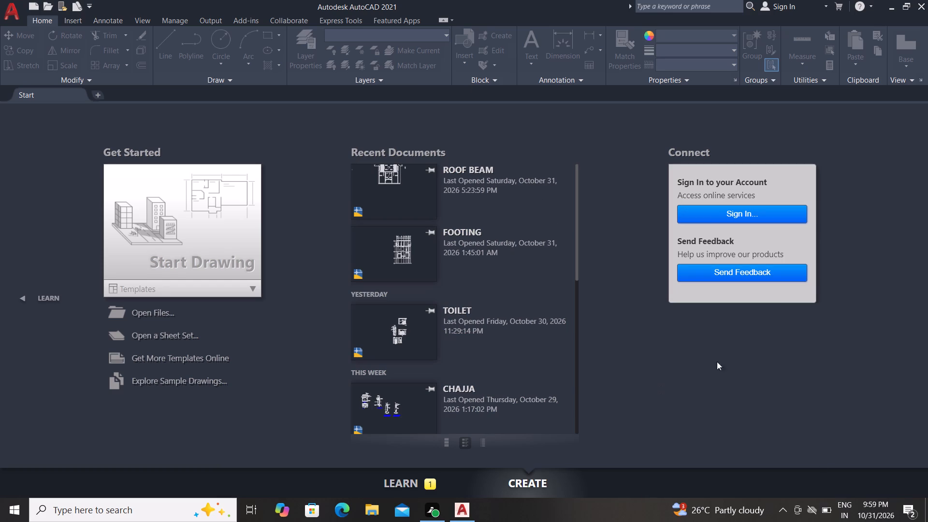
Open the recent ROOF BEAM drawing.
double_click(385, 176)
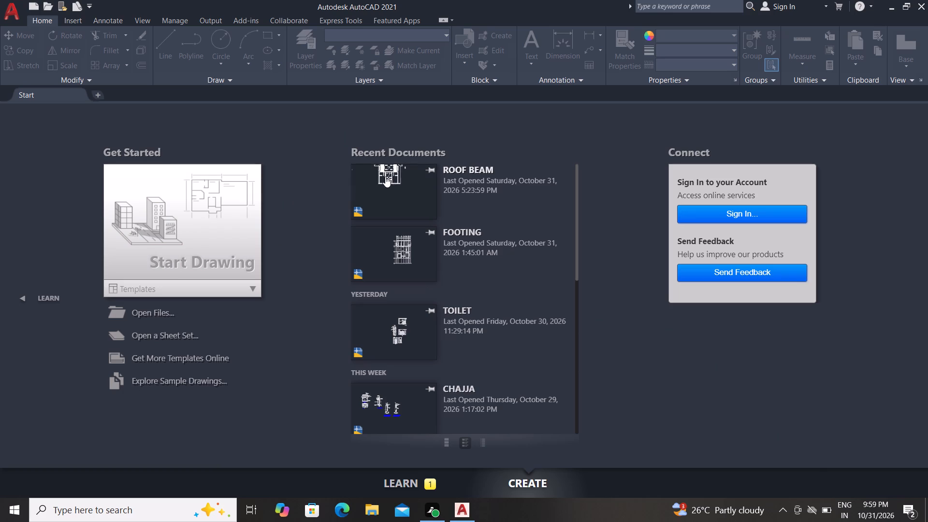
left_click(387, 175)
right_click(387, 175)
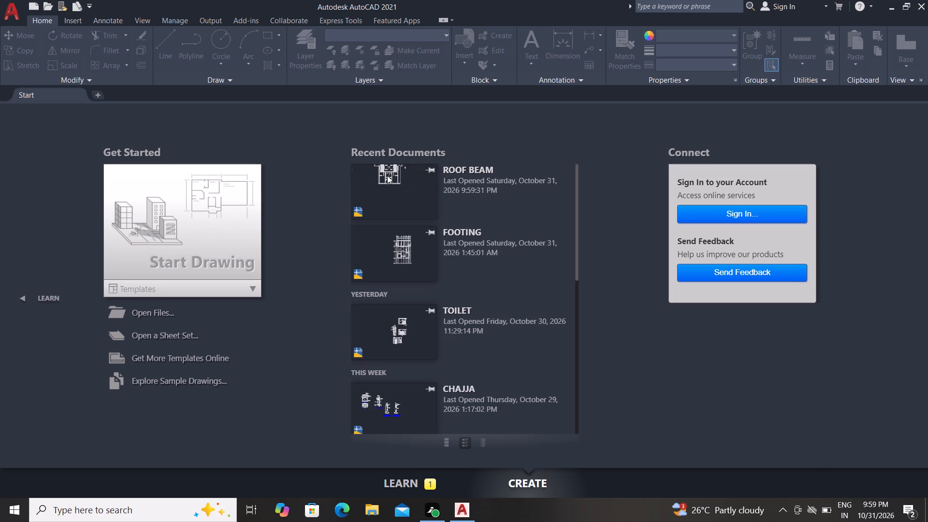
double_click(390, 176)
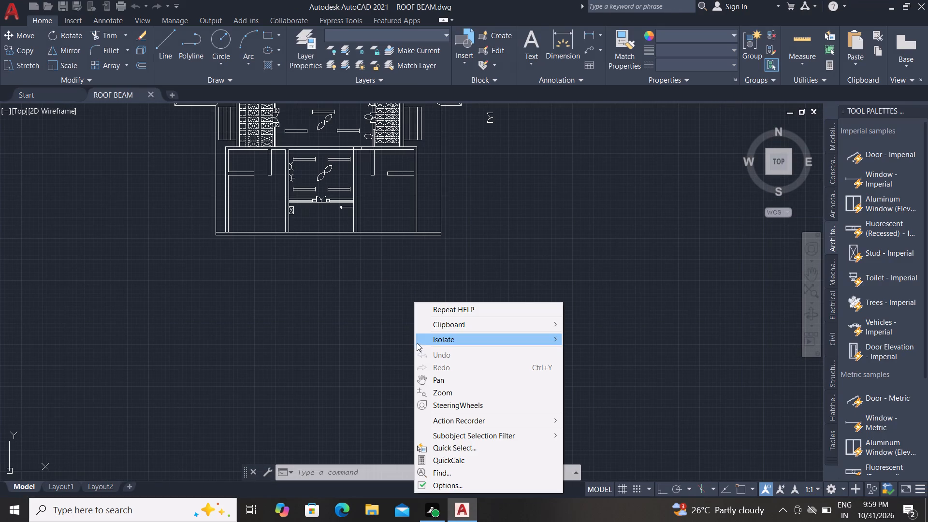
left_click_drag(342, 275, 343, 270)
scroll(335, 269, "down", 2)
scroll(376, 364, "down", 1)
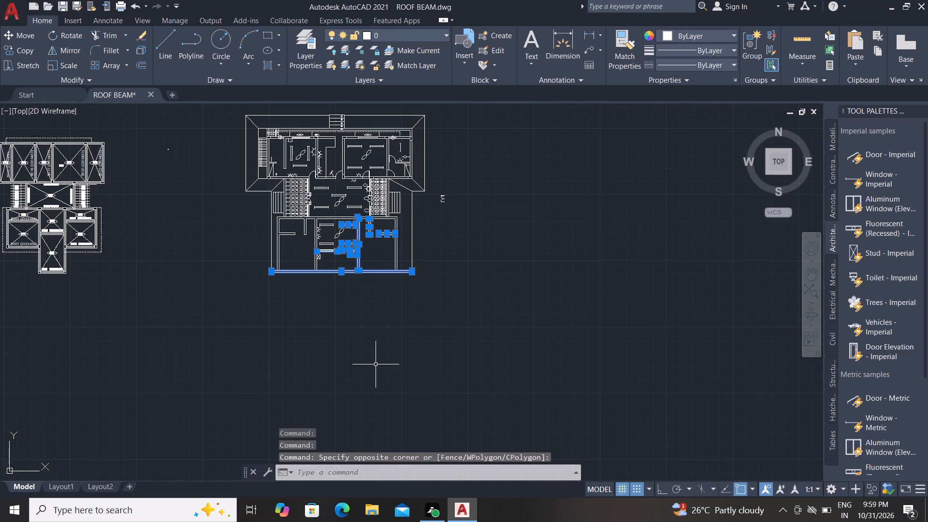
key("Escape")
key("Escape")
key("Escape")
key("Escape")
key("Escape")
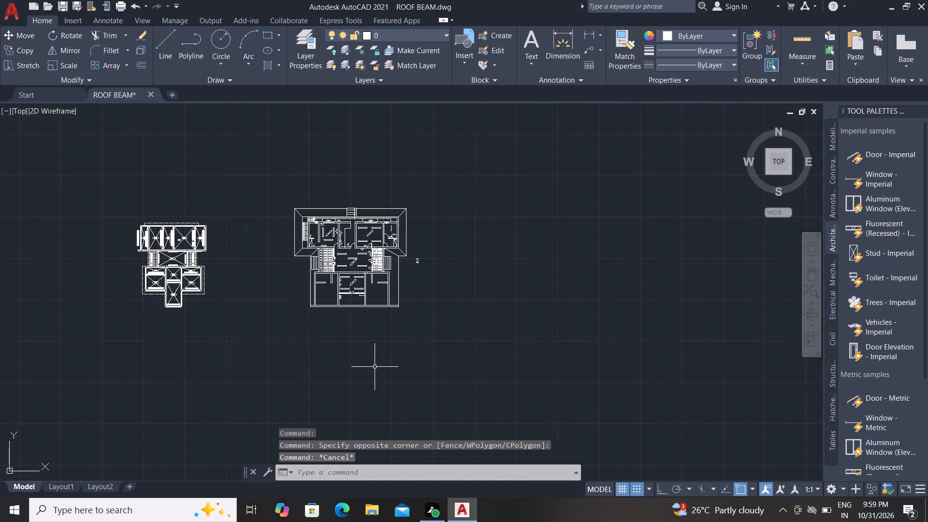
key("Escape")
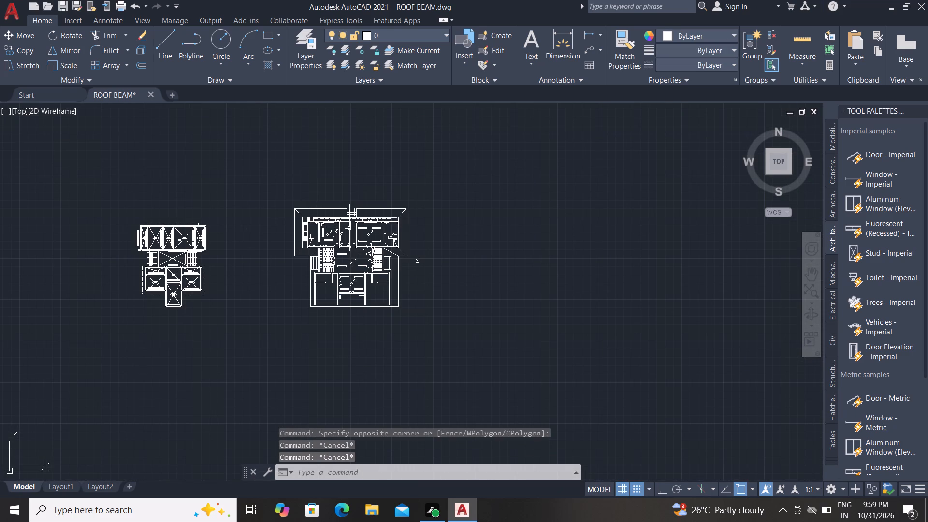
Examine the roof beam plan, especially the rooms and walls in its lower part.
middle_click(416, 277)
scroll(294, 295, "down", 1)
scroll(274, 243, "up", 1)
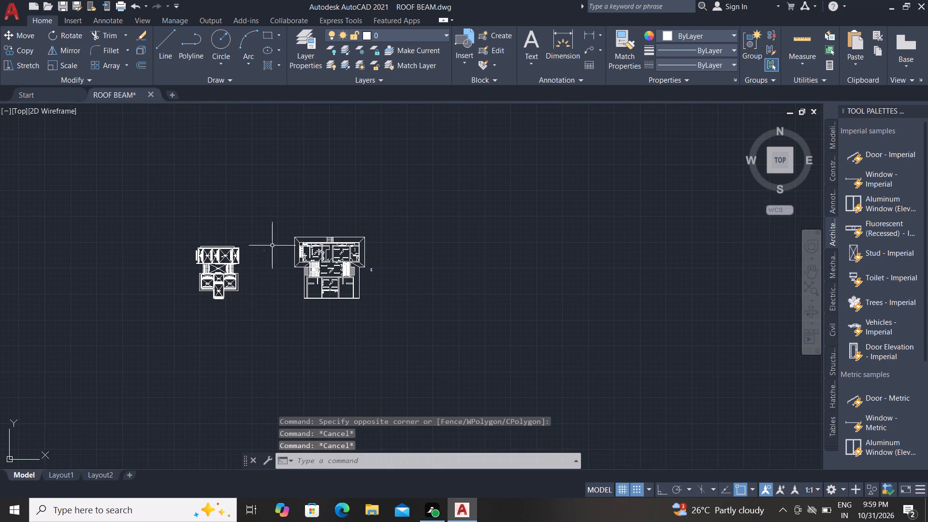
scroll(274, 243, "up", 2)
scroll(330, 212, "down", 1)
scroll(392, 359, "up", 1)
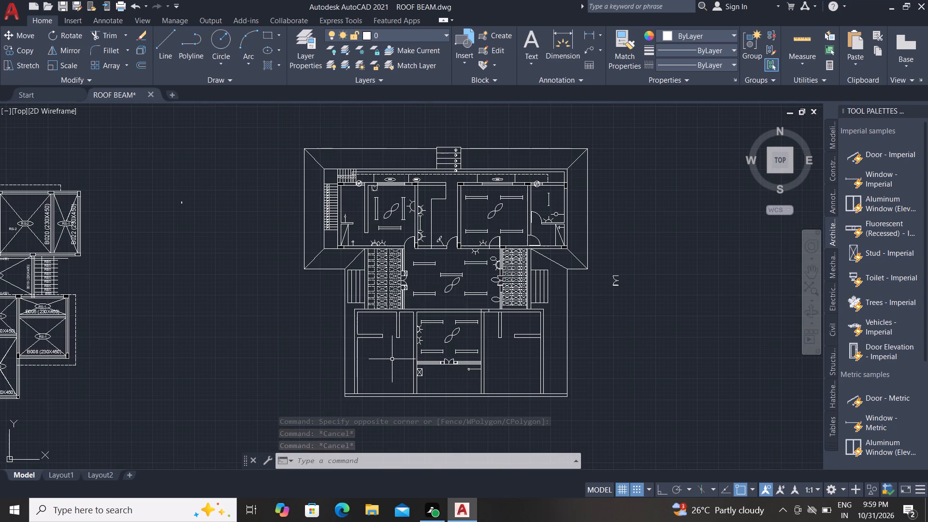
scroll(392, 359, "up", 1)
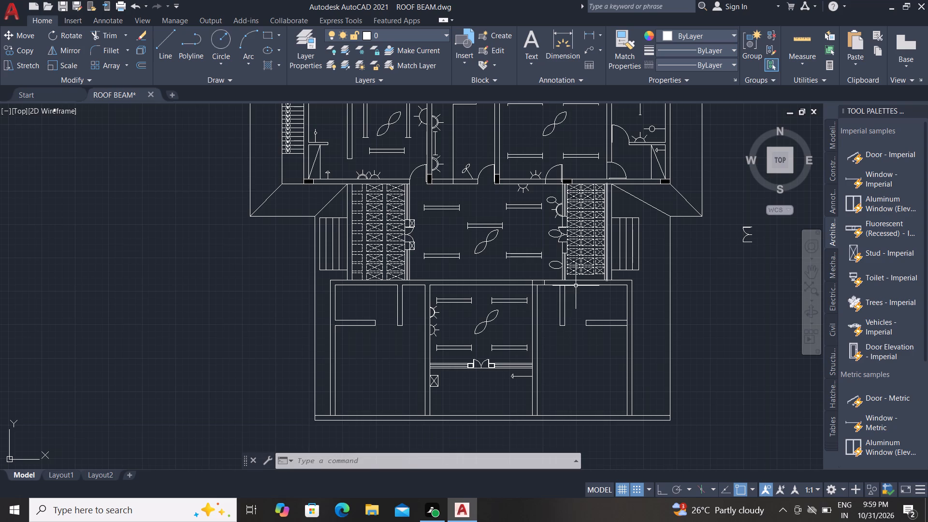
scroll(354, 378, "up", 2)
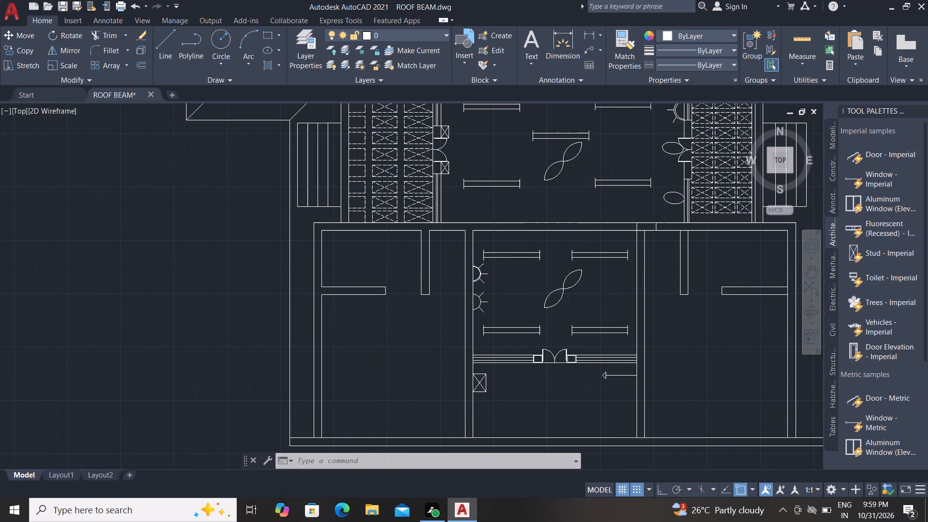
scroll(414, 331, "down", 3)
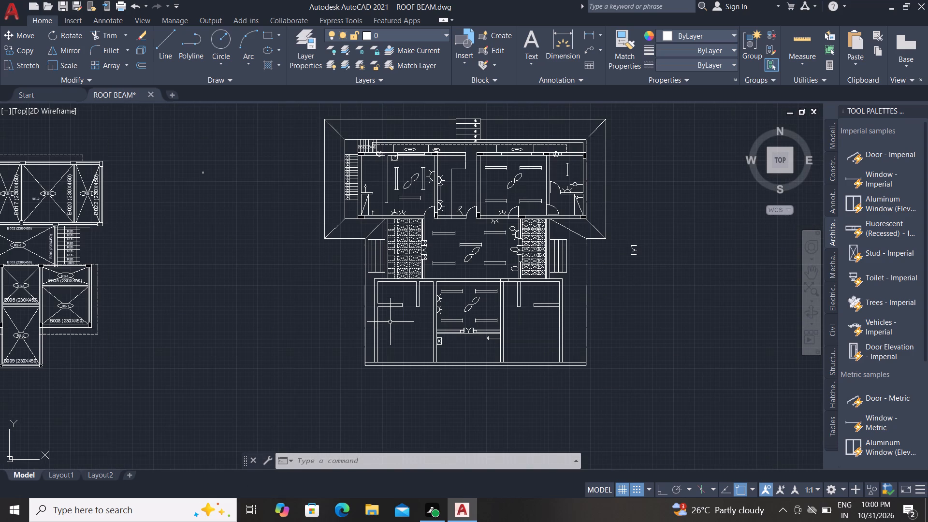
scroll(444, 368, "up", 2)
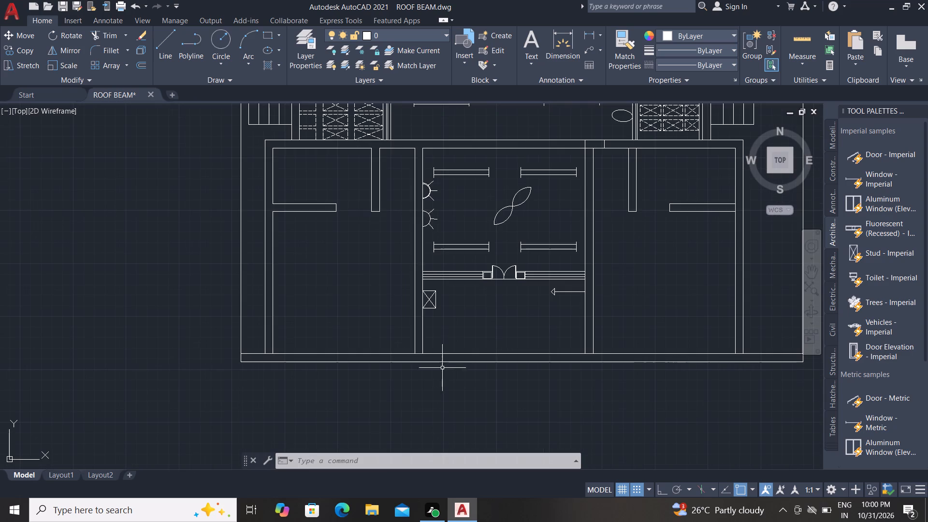
scroll(423, 353, "down", 4)
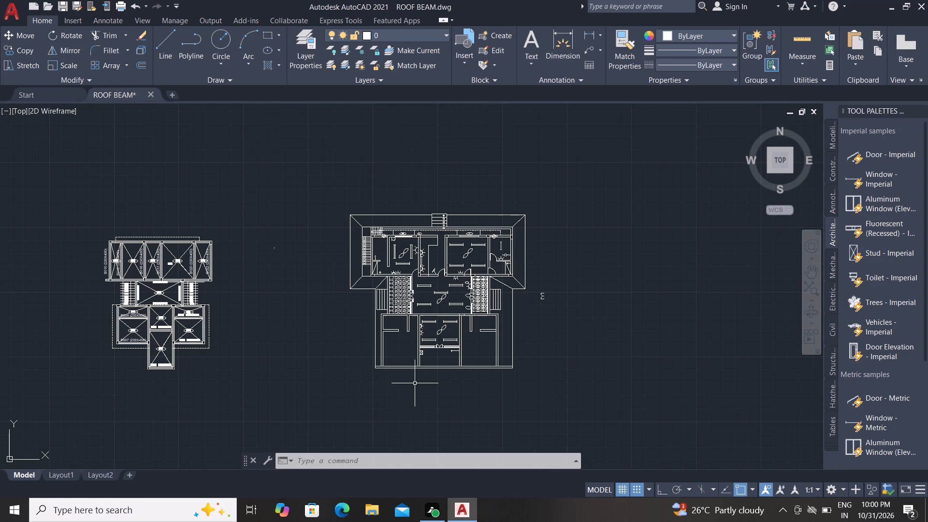
Copy the plan's upper-right corner column by its lower-left corner to the foot of the middle room's left wall, on the horizontal beam.
left_click(23, 52)
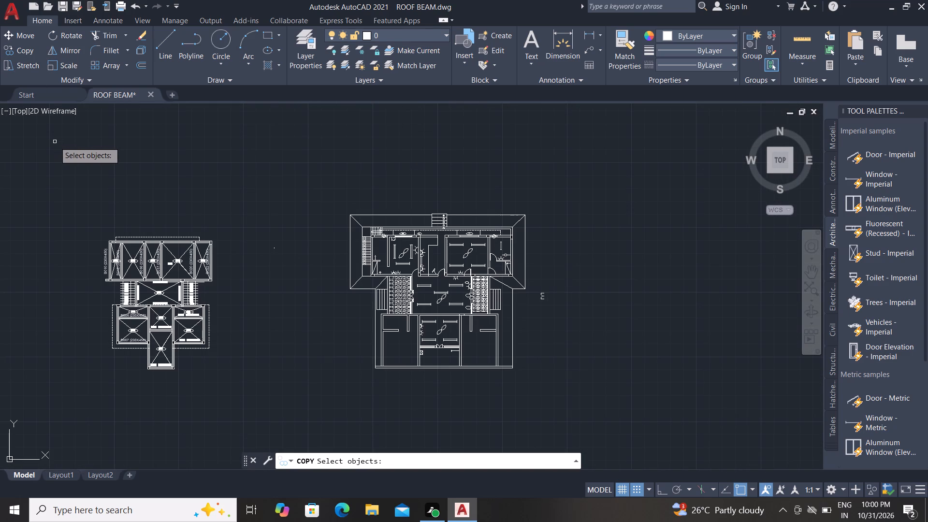
scroll(75, 224, "down", 1)
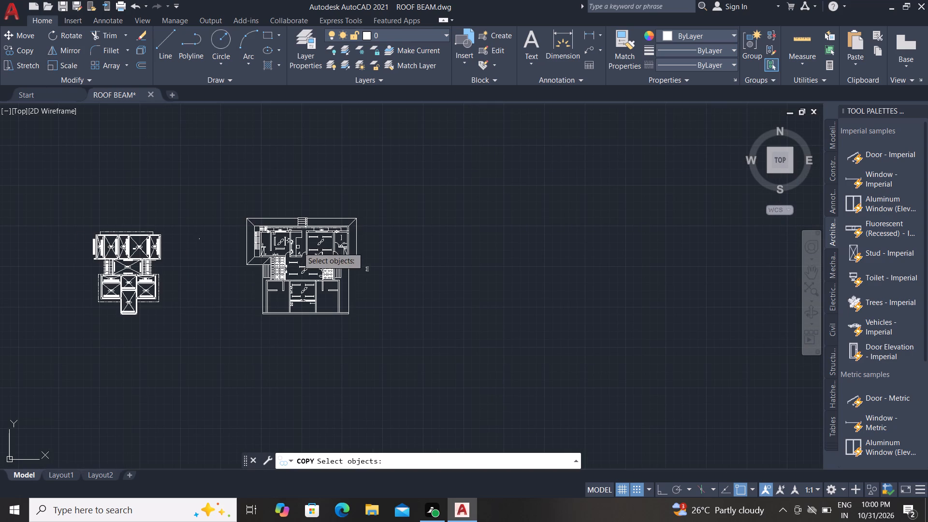
scroll(347, 249, "up", 2)
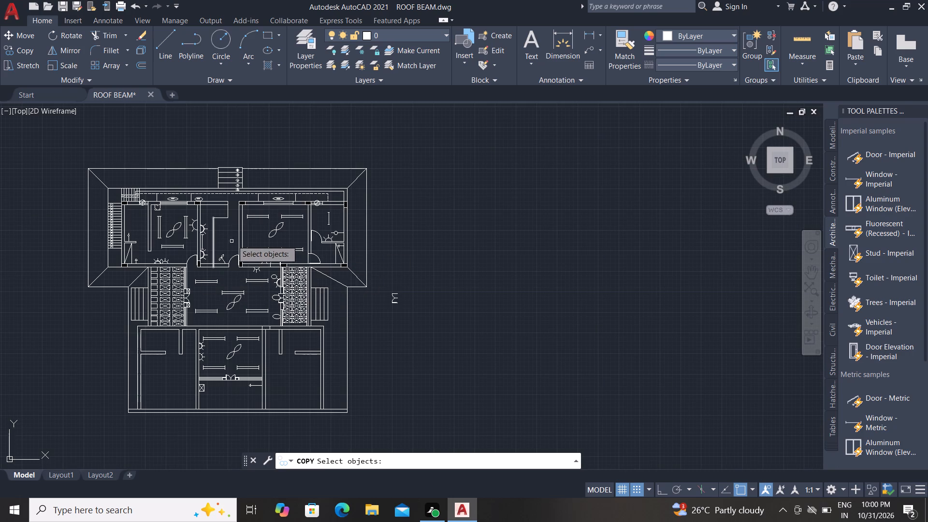
scroll(231, 217, "up", 3)
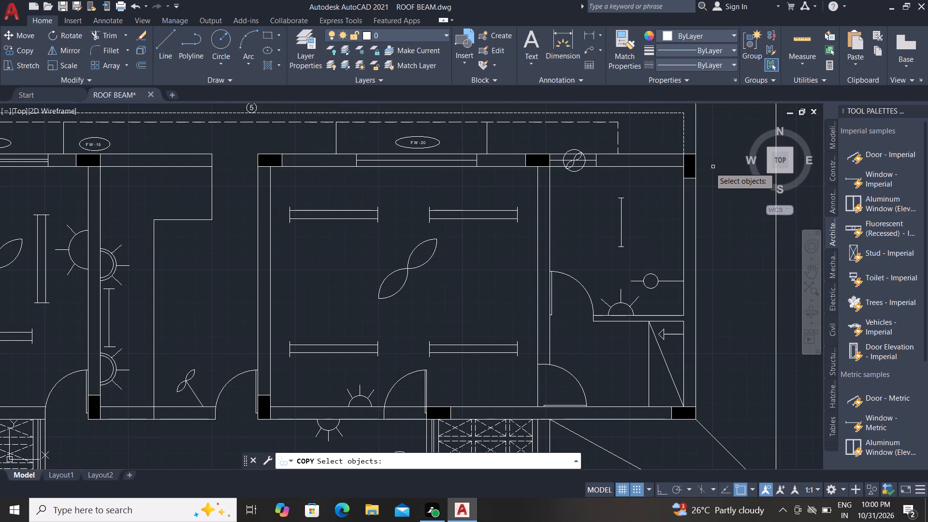
left_click(696, 166)
right_click(696, 166)
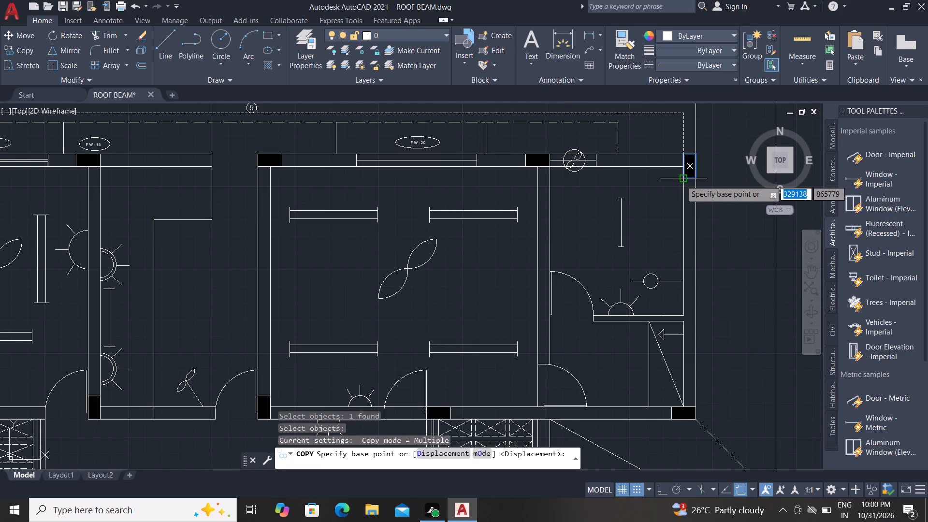
left_click(681, 180)
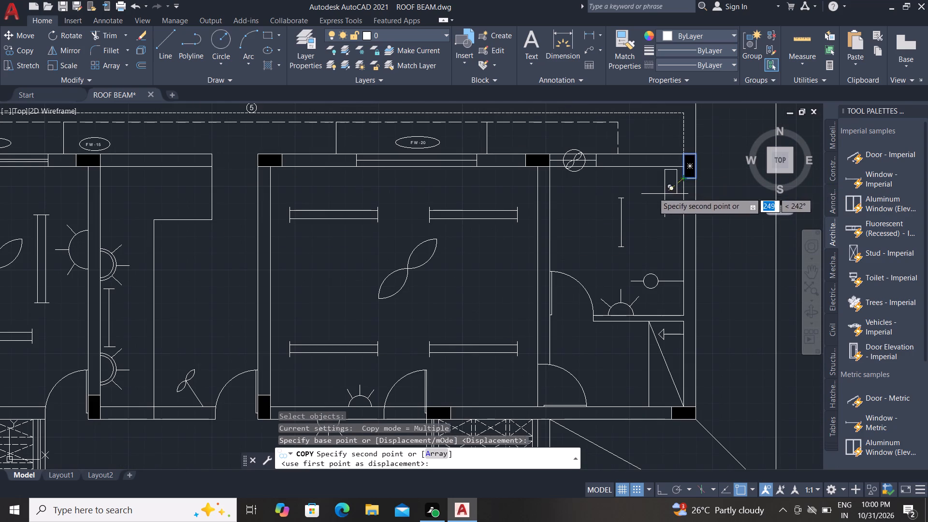
scroll(437, 230, "down", 4)
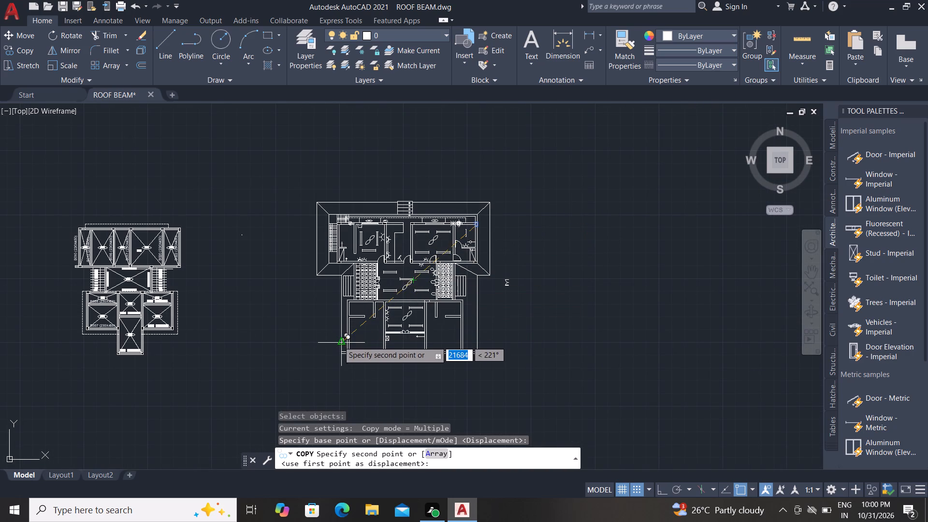
scroll(304, 357, "up", 2)
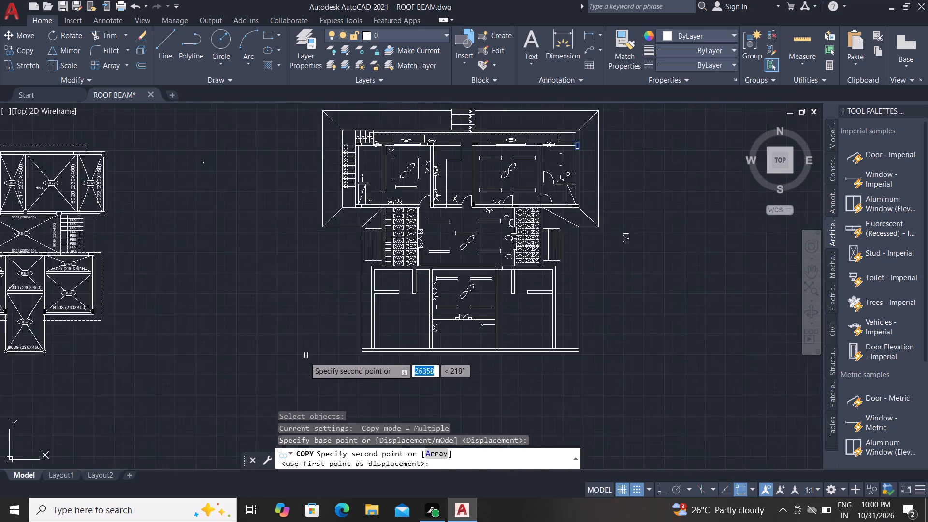
scroll(505, 343, "up", 3)
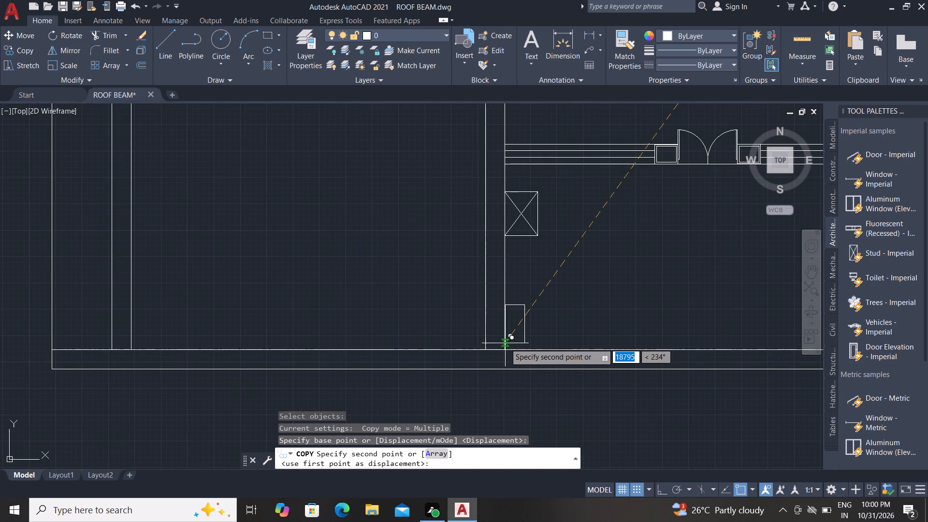
scroll(505, 343, "down", 1)
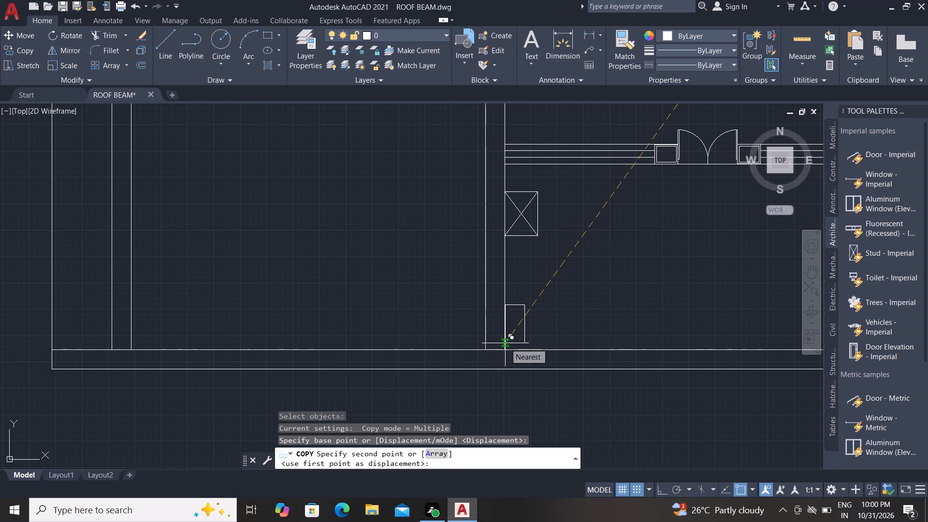
scroll(505, 343, "down", 3)
scroll(498, 278, "up", 2)
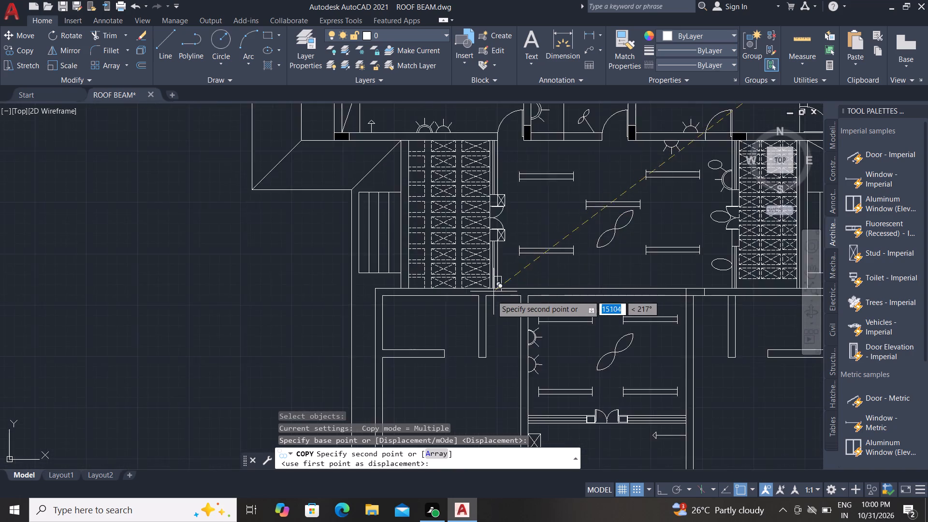
scroll(492, 295, "up", 3)
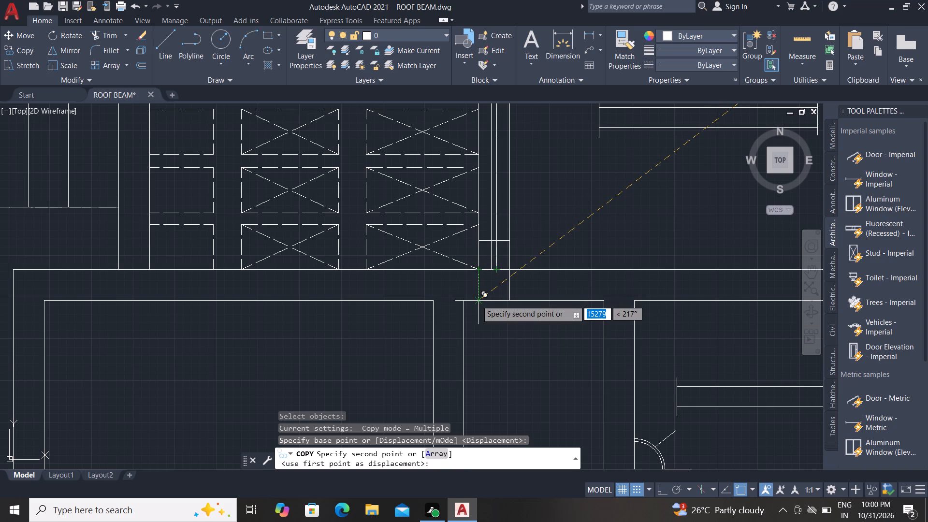
left_click(477, 300)
Place another column copy at the foot of the middle room's right wall, on the same horizontal beam's lower line.
scroll(217, 362, "down", 1)
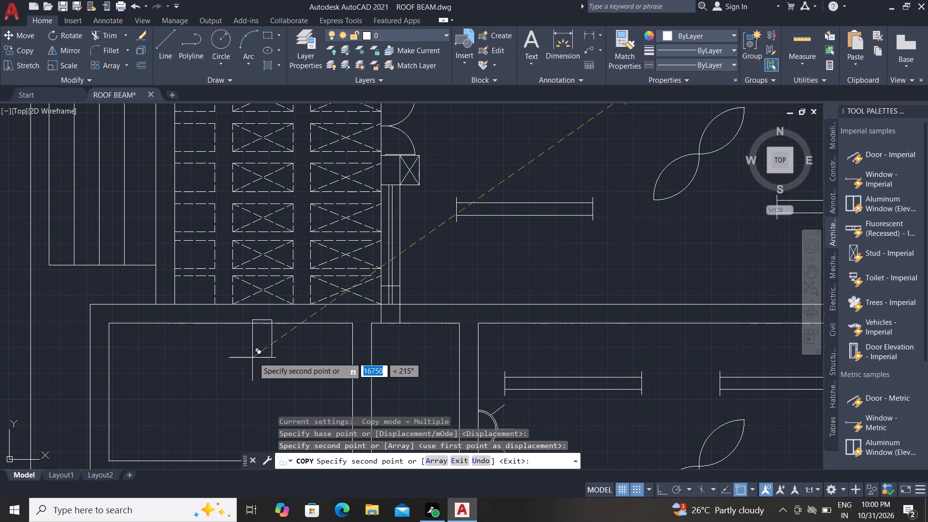
scroll(253, 357, "down", 2)
scroll(536, 344, "up", 2)
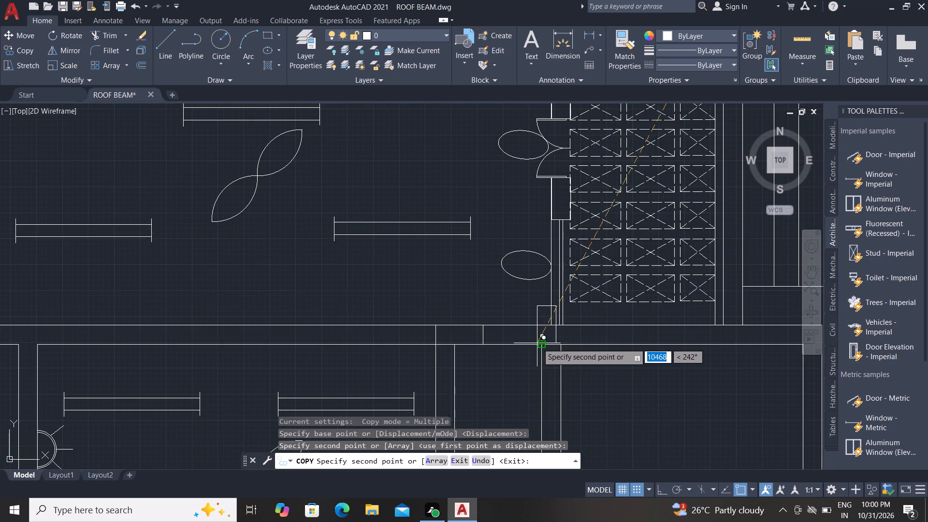
scroll(537, 343, "up", 2)
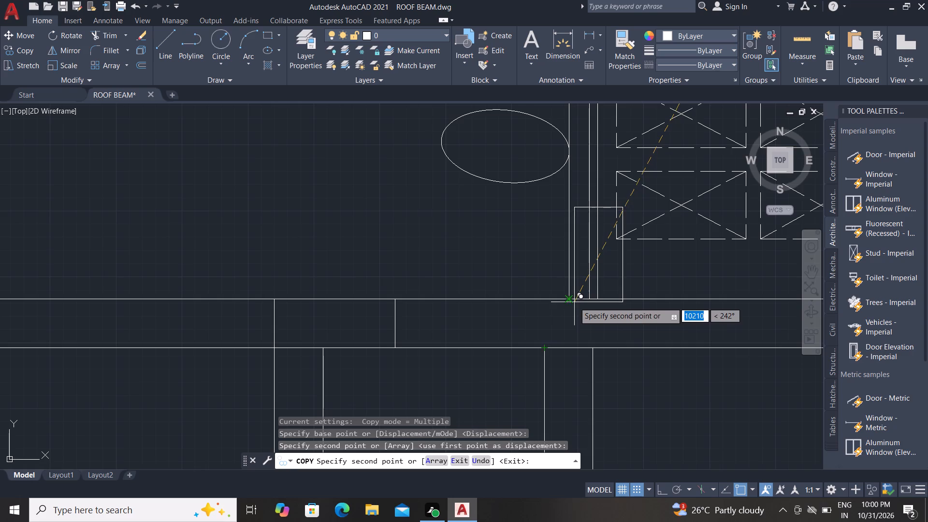
scroll(559, 327, "down", 2)
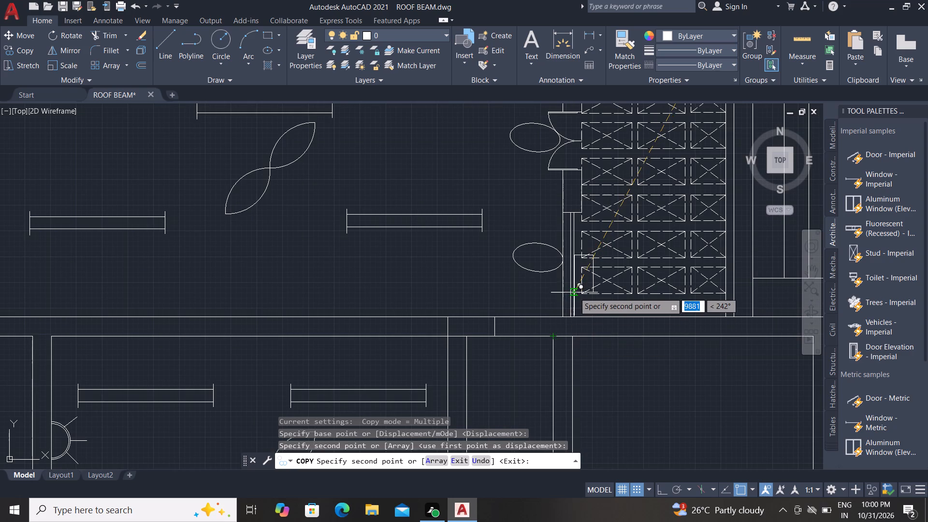
scroll(575, 292, "up", 3)
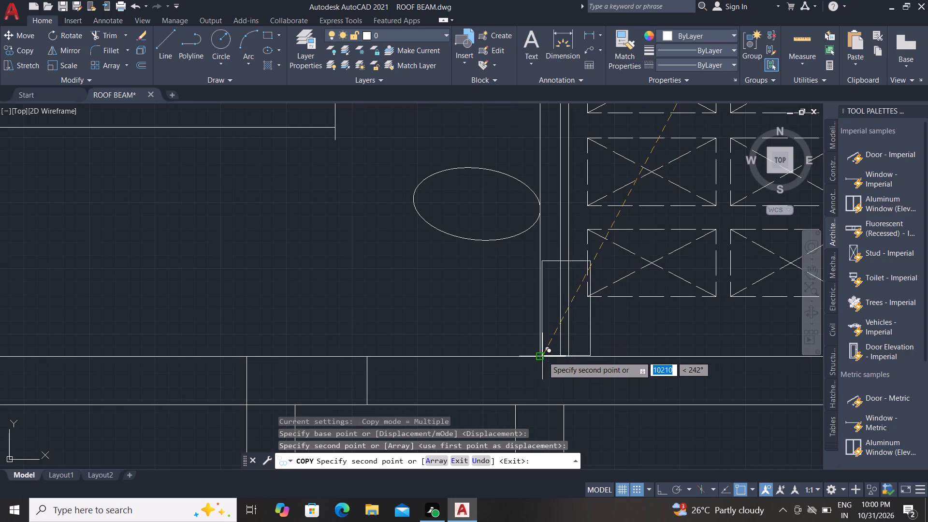
left_click(540, 402)
Place another column copy at the foot of the lower middle room's left wall, on the bottom beam's lower line.
scroll(561, 358, "down", 5)
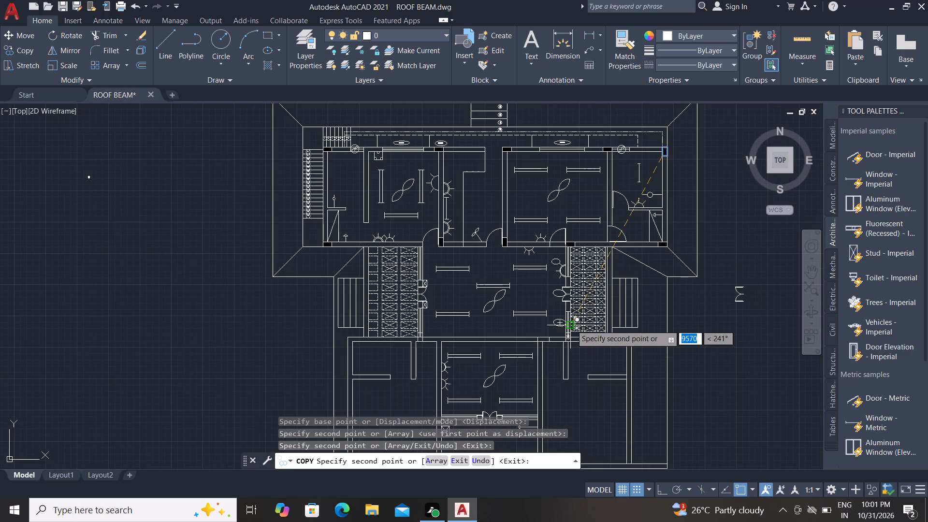
scroll(571, 325, "down", 1)
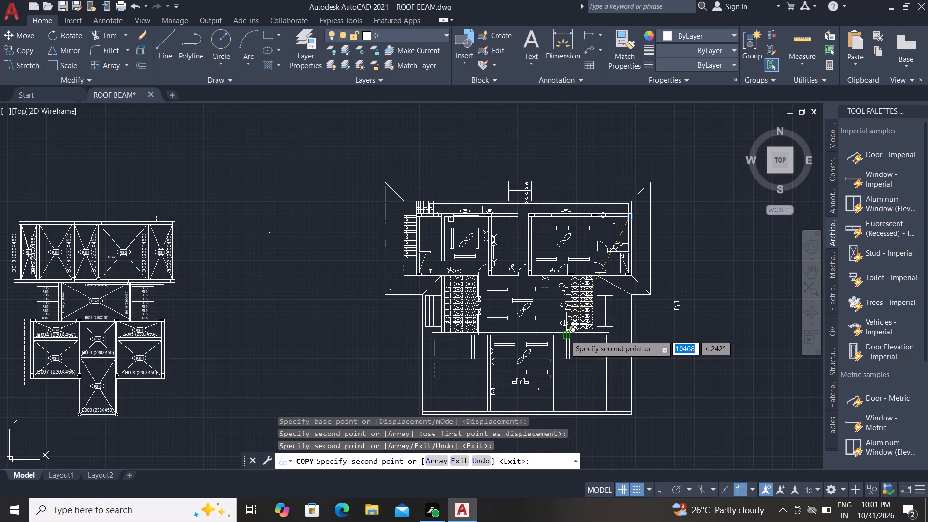
scroll(560, 339, "up", 3)
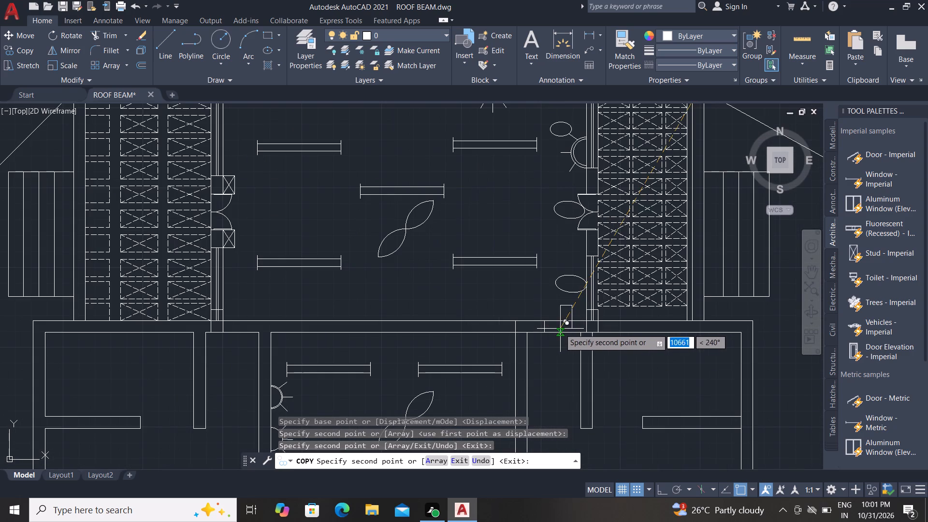
scroll(425, 237, "down", 4)
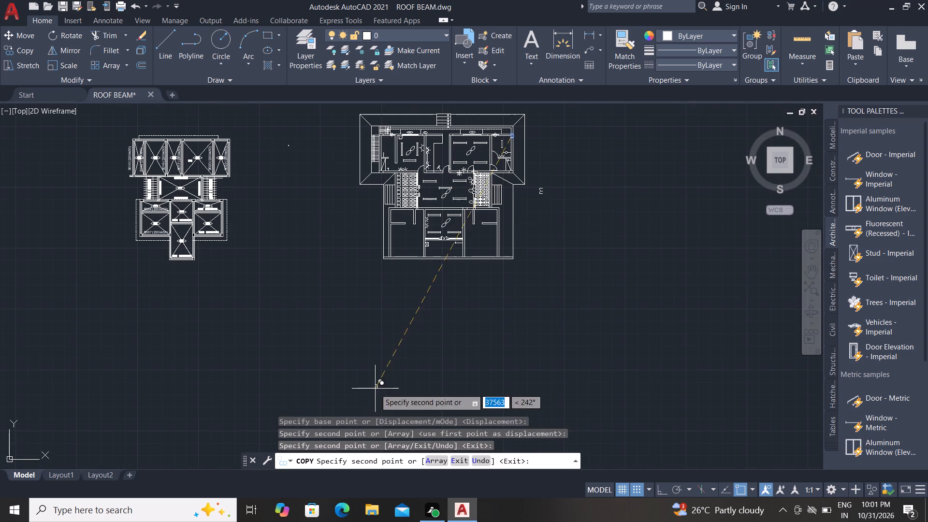
scroll(450, 230, "up", 4)
scroll(367, 322, "up", 3)
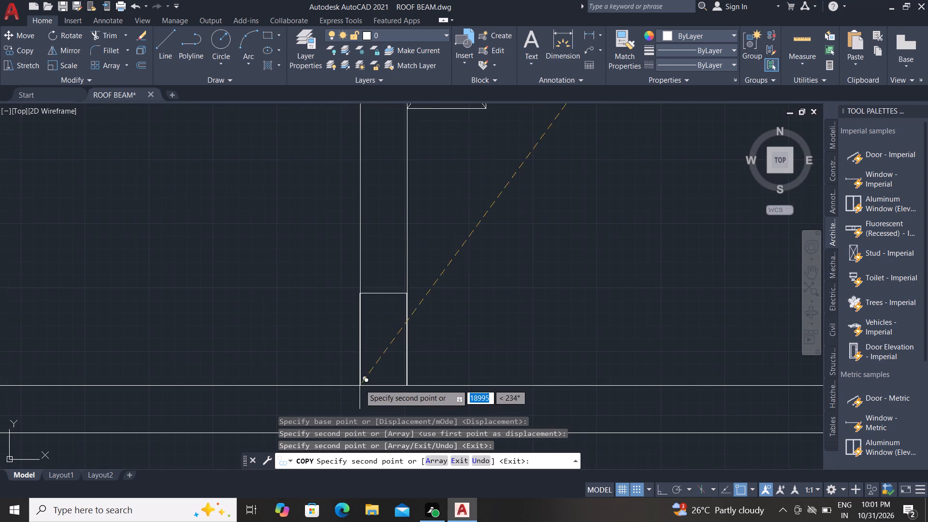
scroll(362, 362, "down", 2)
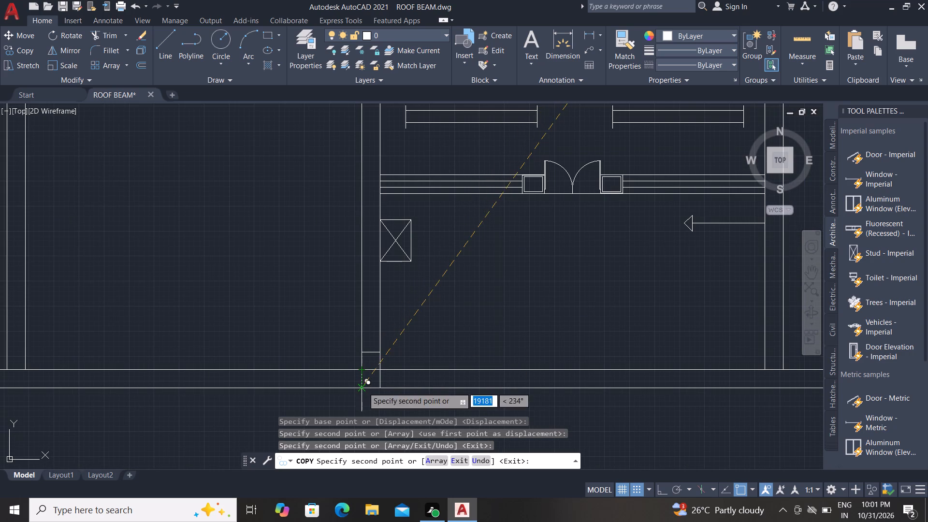
left_click(363, 387)
Place a last column copy at the foot of the lower middle room's right wall, on the bottom beam's lower line.
scroll(311, 374, "down", 3)
scroll(491, 376, "up", 3)
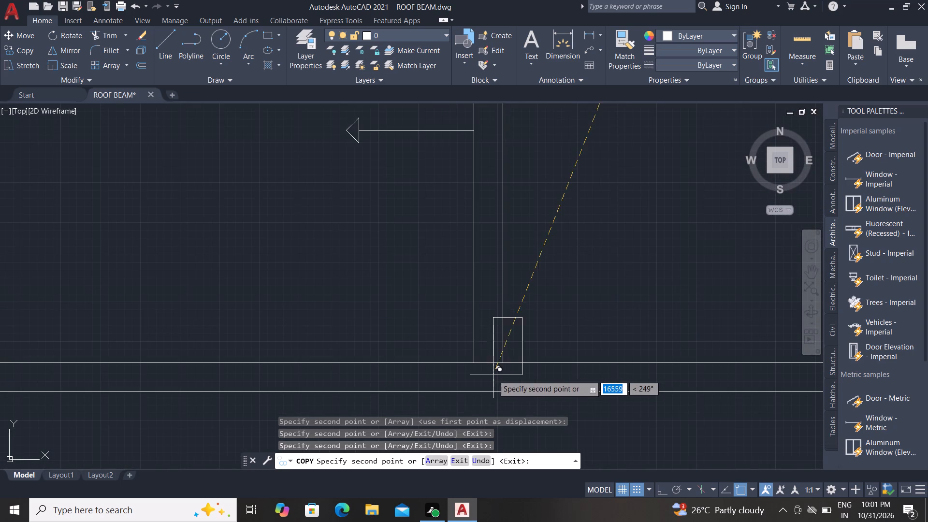
left_click(472, 392)
key("Escape")
key("Escape")
key("Escape")
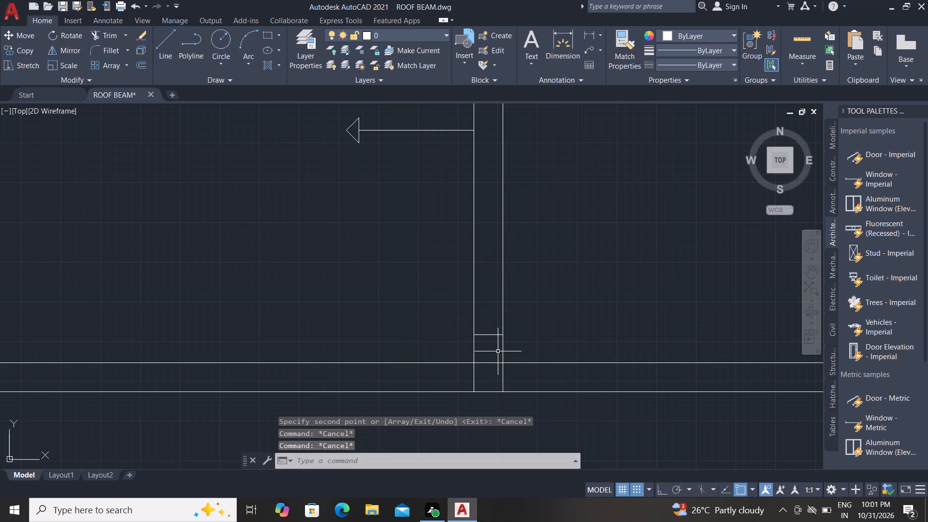
Trim the bottom beam's upper line inside the two columns at the feet of the lower middle room's walls.
type("TR")
key("space")
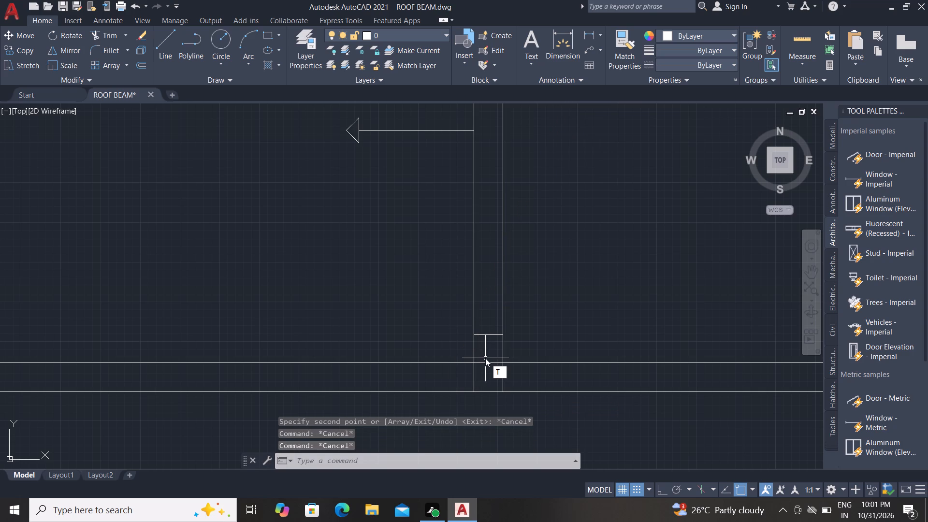
left_click(489, 362)
scroll(490, 362, "down", 2)
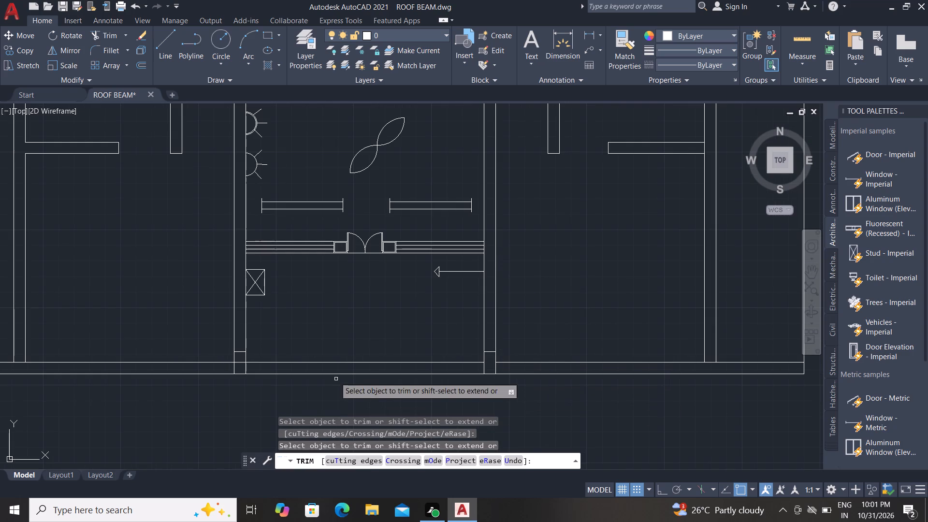
scroll(239, 360, "up", 3)
left_click(238, 359)
left_click(238, 386)
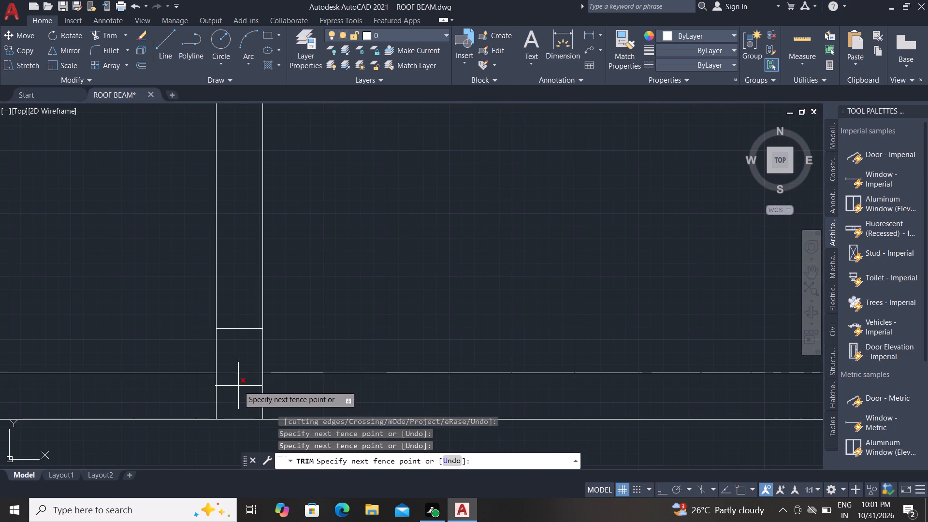
Trim away the whole column outline at the foot of the middle room's left wall, including its top edge between the wall lines.
scroll(238, 386, "down", 3)
scroll(312, 464, "down", 2)
scroll(463, 324, "down", 3)
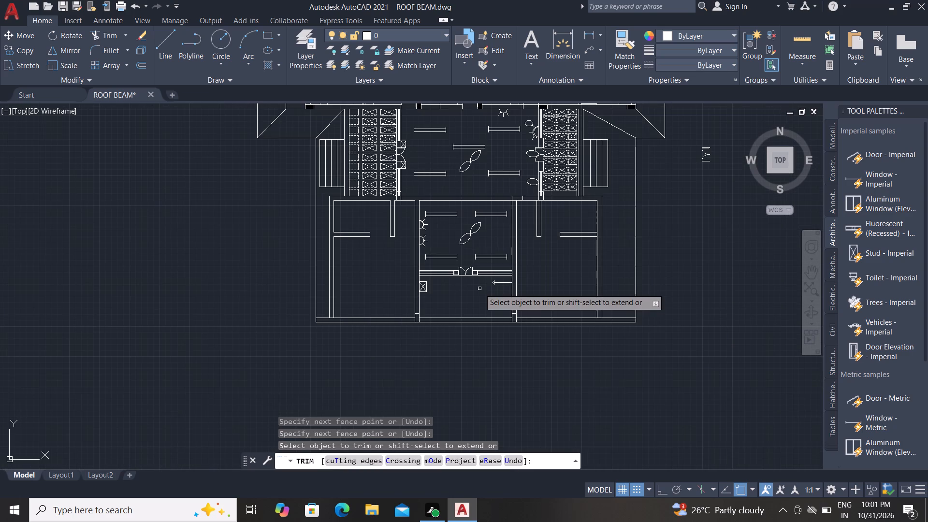
scroll(394, 182, "up", 3)
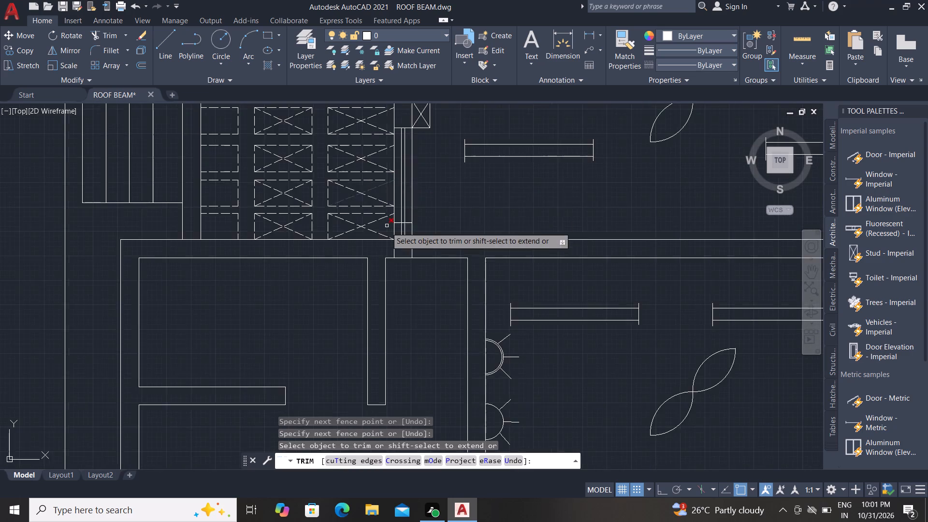
scroll(386, 228, "up", 2)
left_click(395, 290)
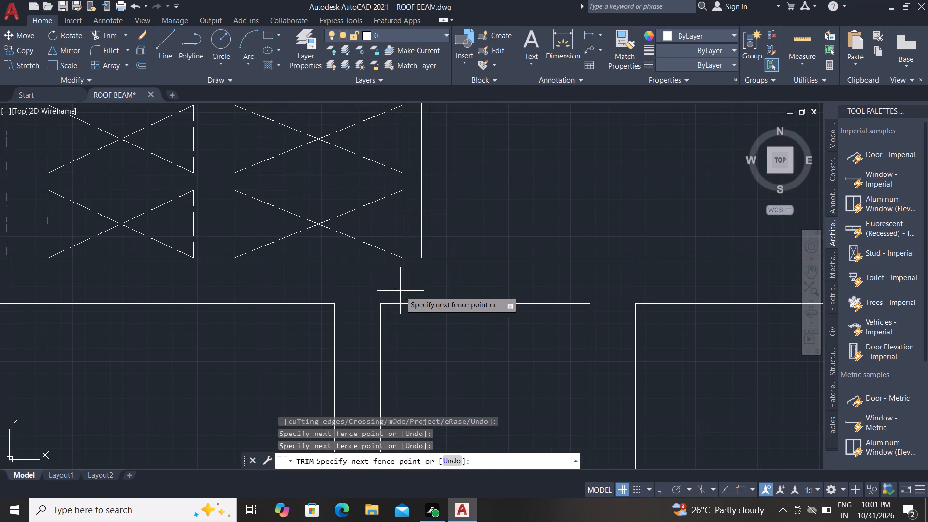
left_click(456, 290)
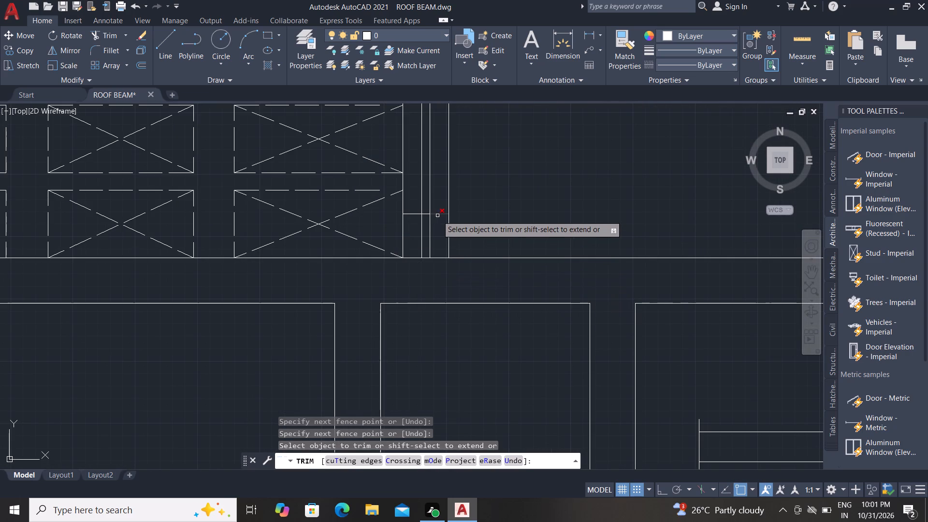
left_click(437, 216)
scroll(424, 209, "up", 3)
left_click(362, 217)
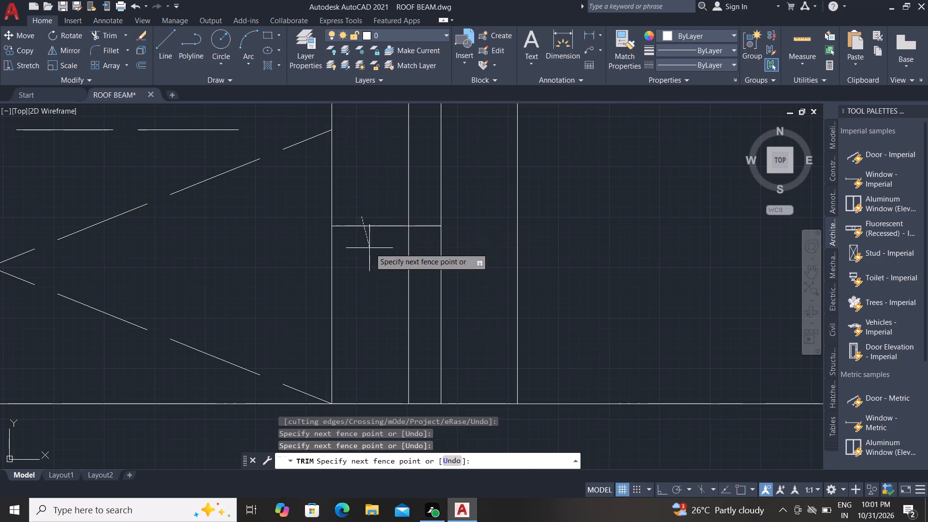
left_click(373, 256)
left_click(426, 197)
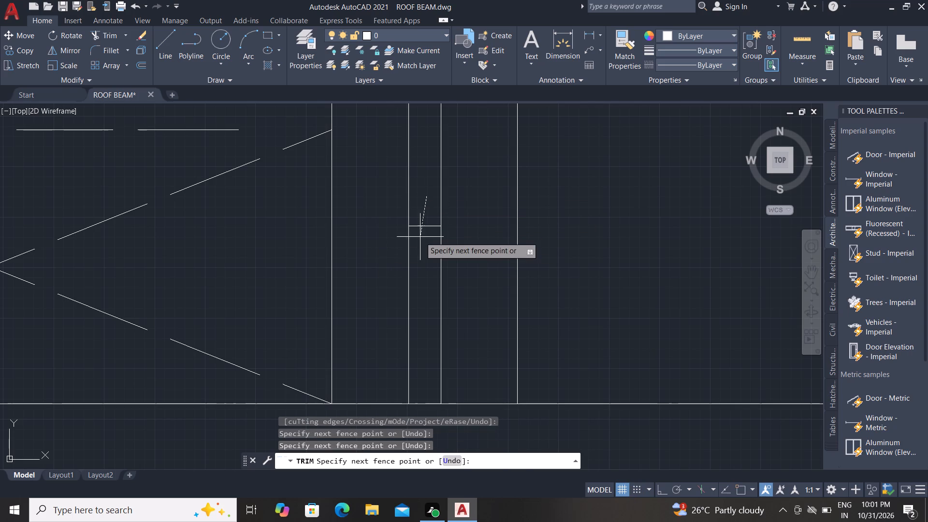
left_click(419, 238)
Delete the column at the foot of the middle room's right wall.
scroll(304, 323, "down", 6)
scroll(304, 364, "down", 1)
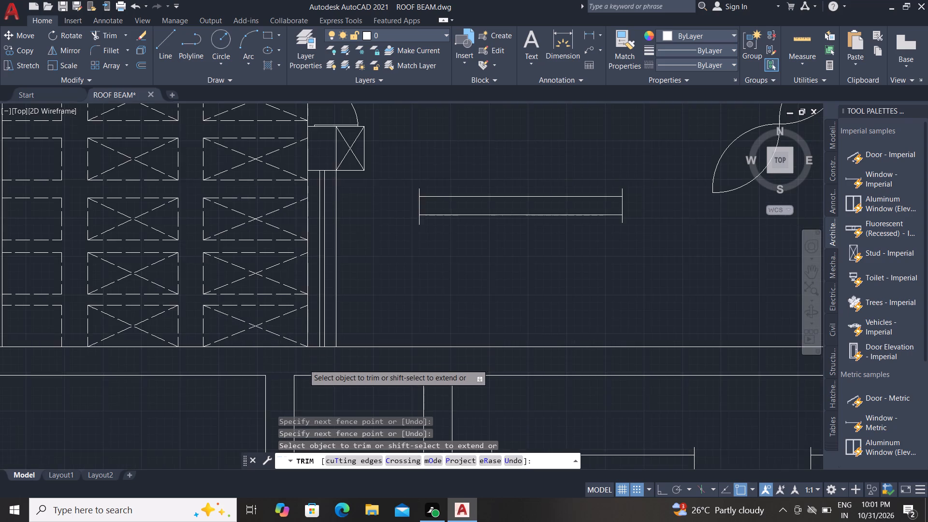
scroll(304, 364, "down", 1)
scroll(683, 348, "up", 3)
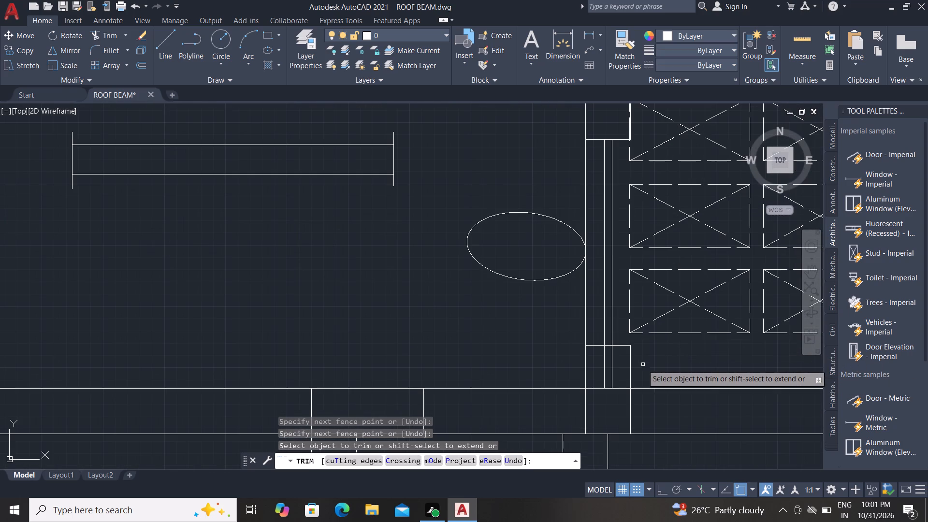
key("space")
left_click(629, 370)
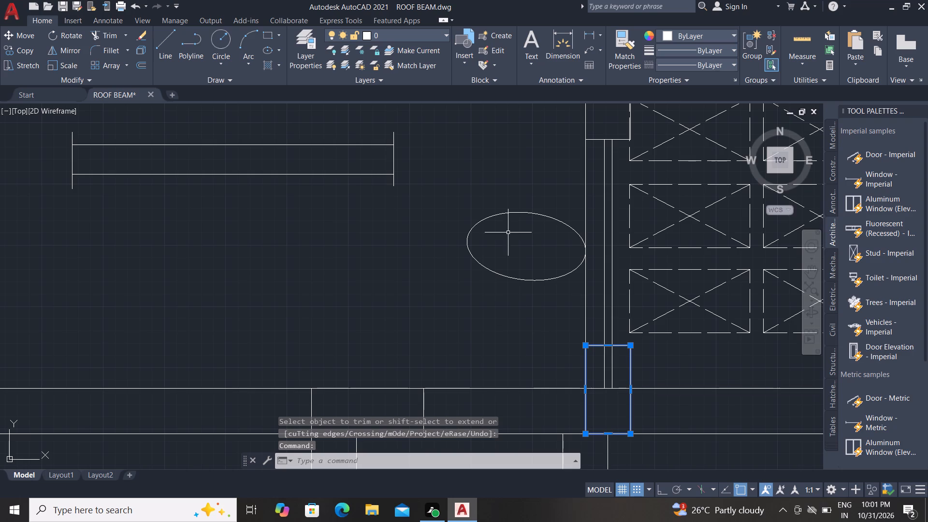
key("Delete")
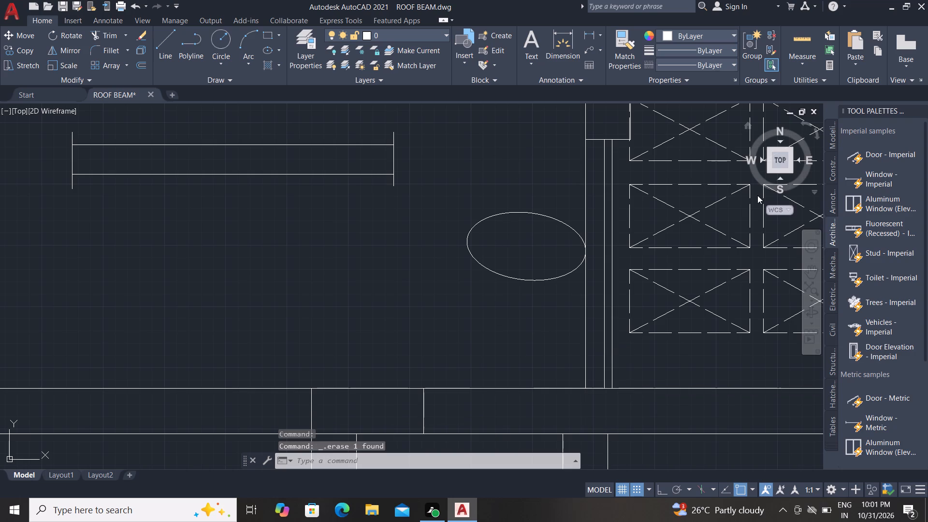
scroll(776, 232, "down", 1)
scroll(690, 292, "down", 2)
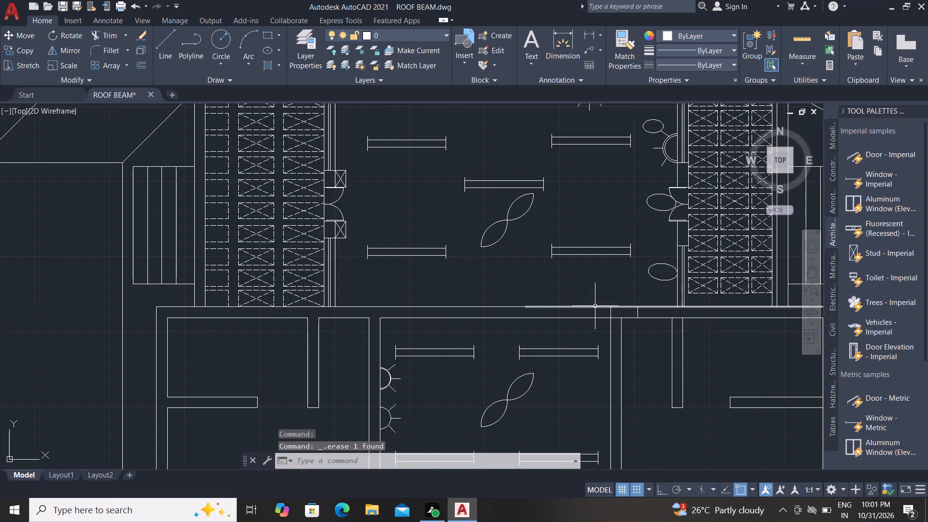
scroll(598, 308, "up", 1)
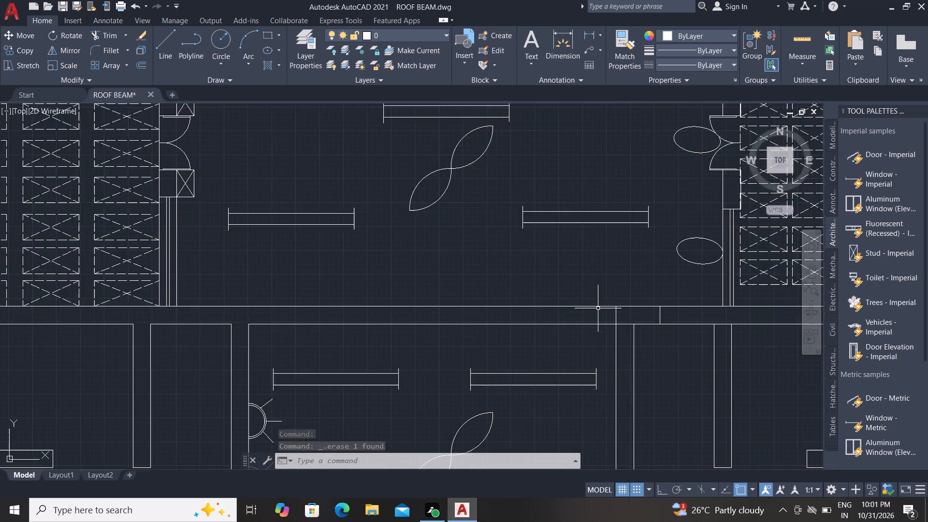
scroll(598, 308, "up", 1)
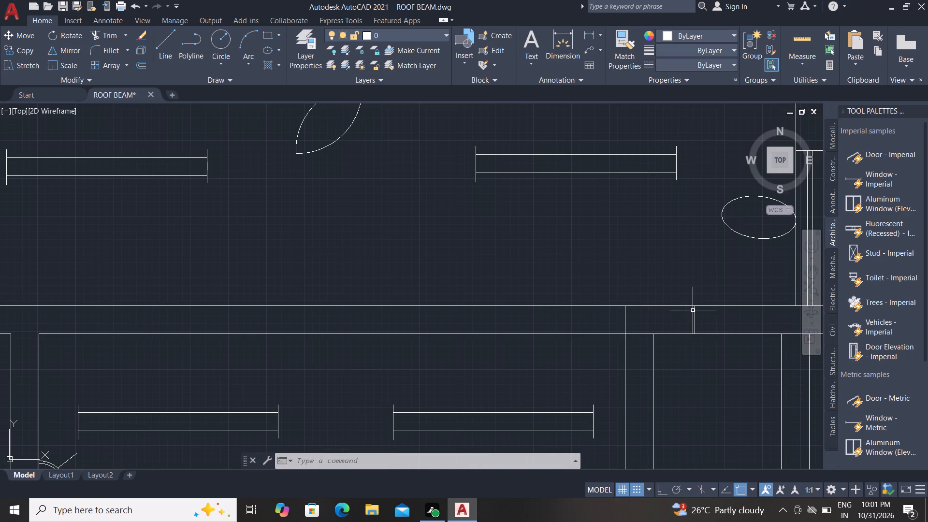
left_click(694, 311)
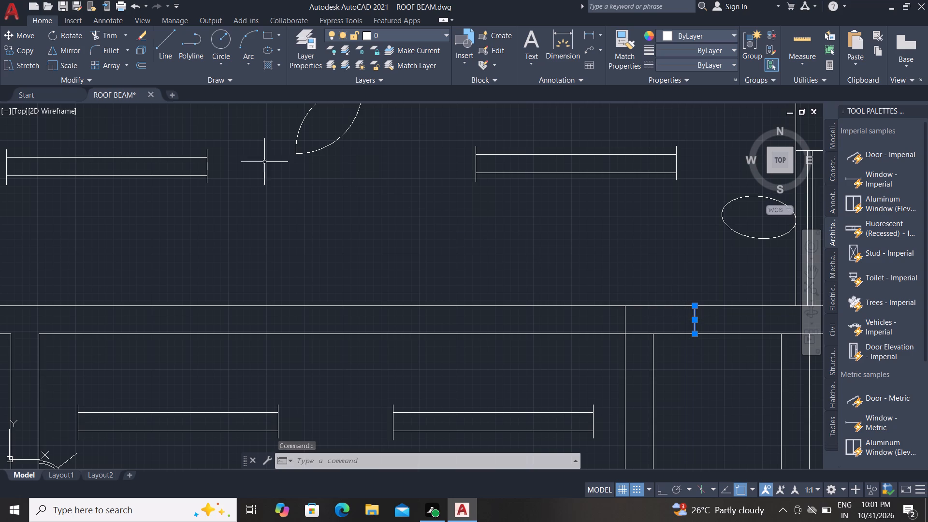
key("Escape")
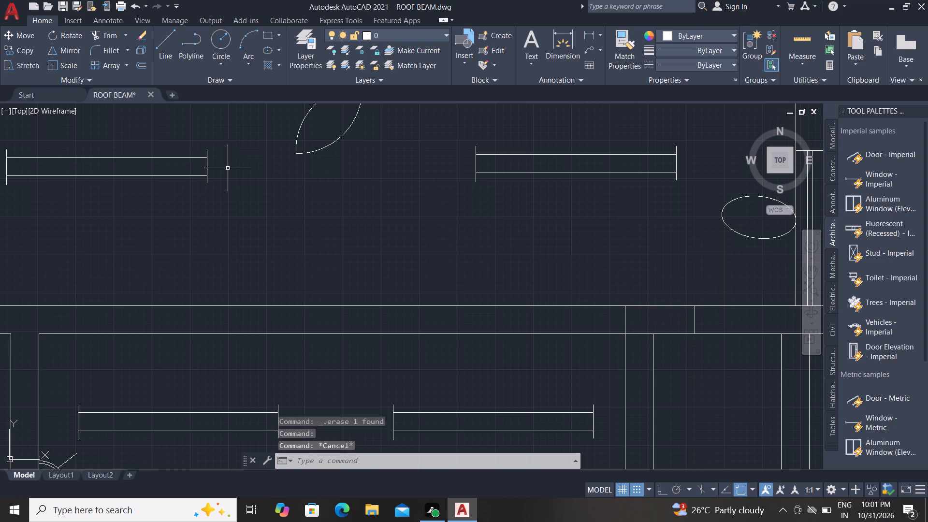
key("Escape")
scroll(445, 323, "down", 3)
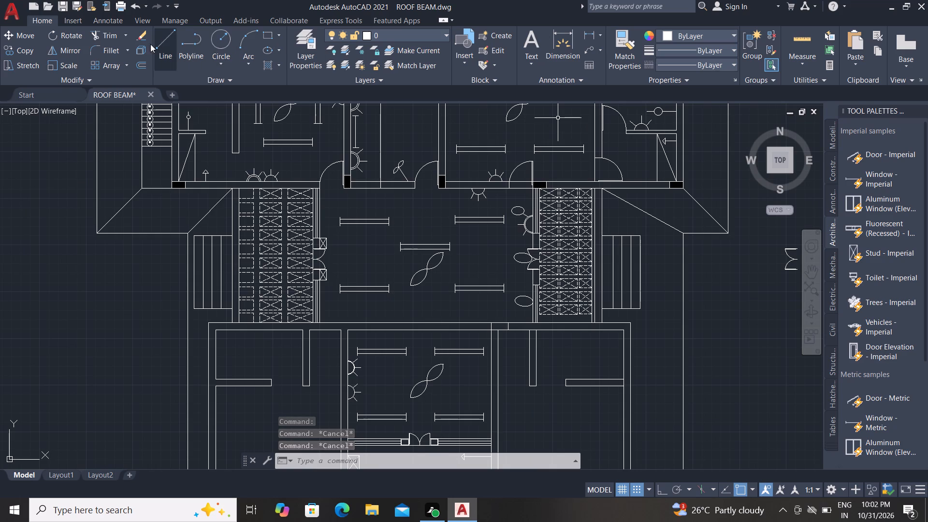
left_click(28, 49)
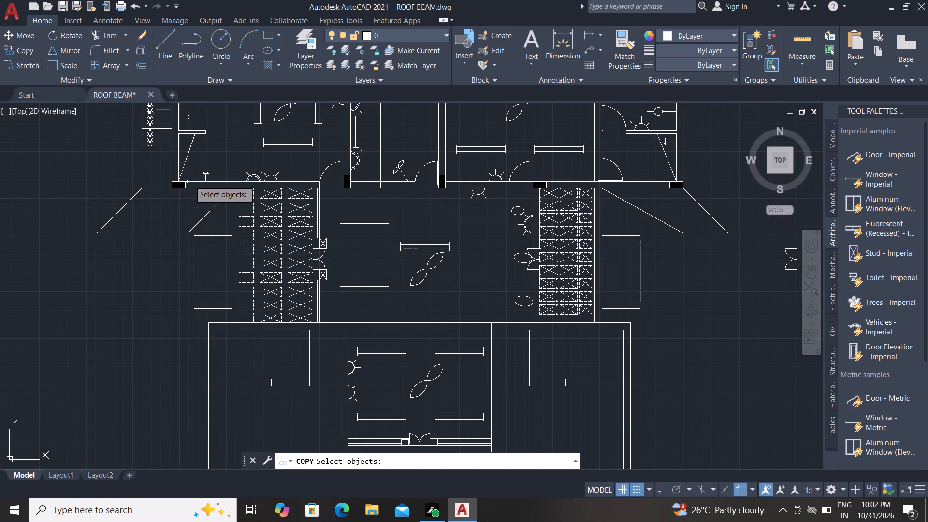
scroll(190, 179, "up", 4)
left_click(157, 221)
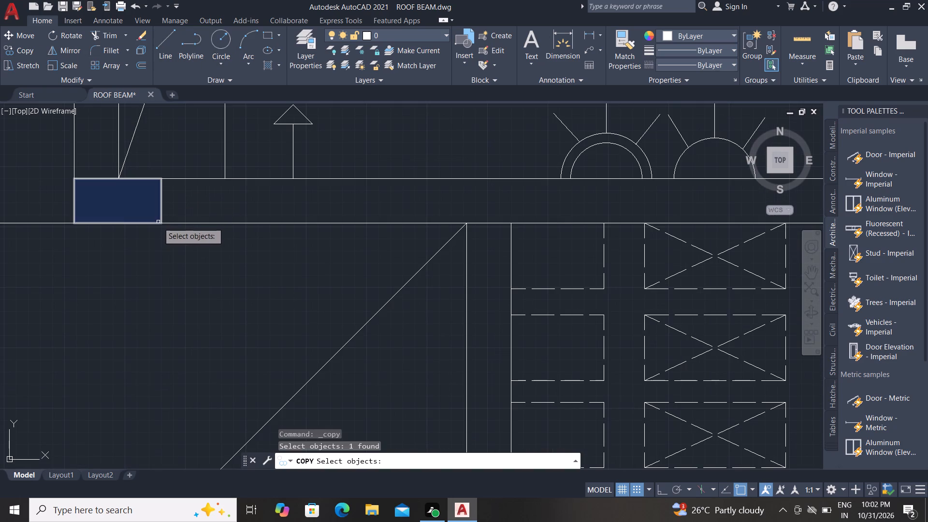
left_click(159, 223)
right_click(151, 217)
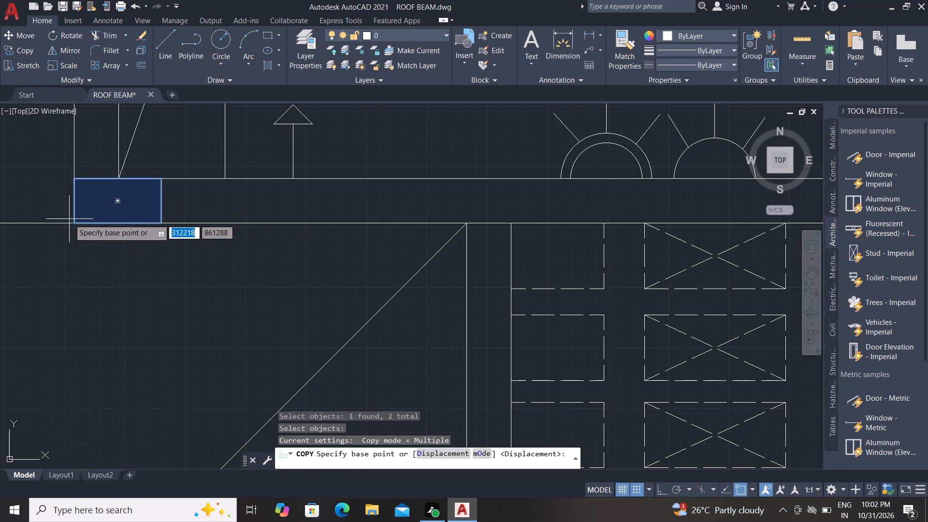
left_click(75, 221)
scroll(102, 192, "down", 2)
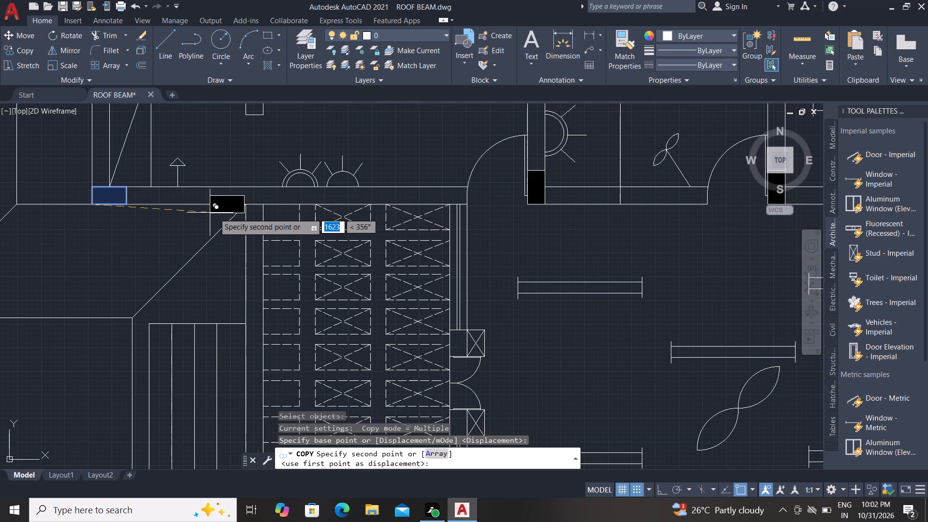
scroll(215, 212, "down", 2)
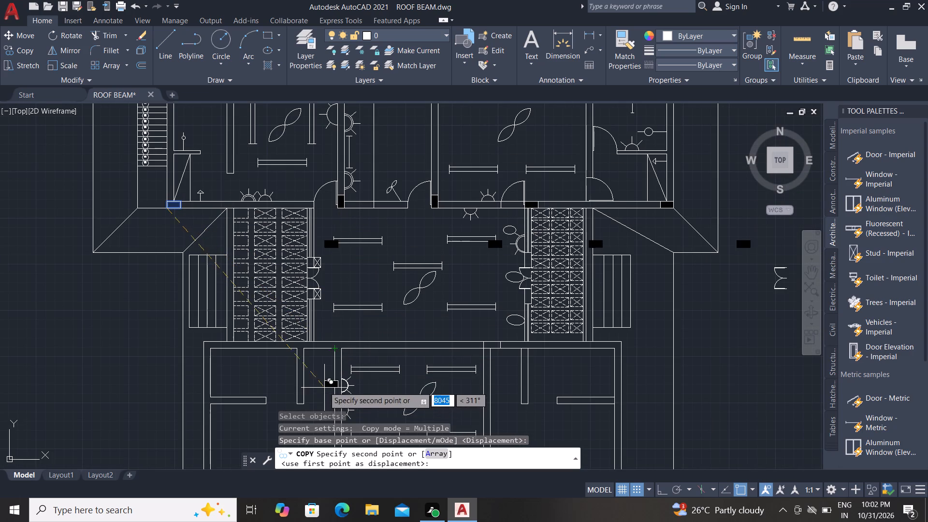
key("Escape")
Copy the black column outline from the upper block's lower-left corner to the top of the lower middle room's left wall, on the beam's lower line.
scroll(332, 220, "up", 3)
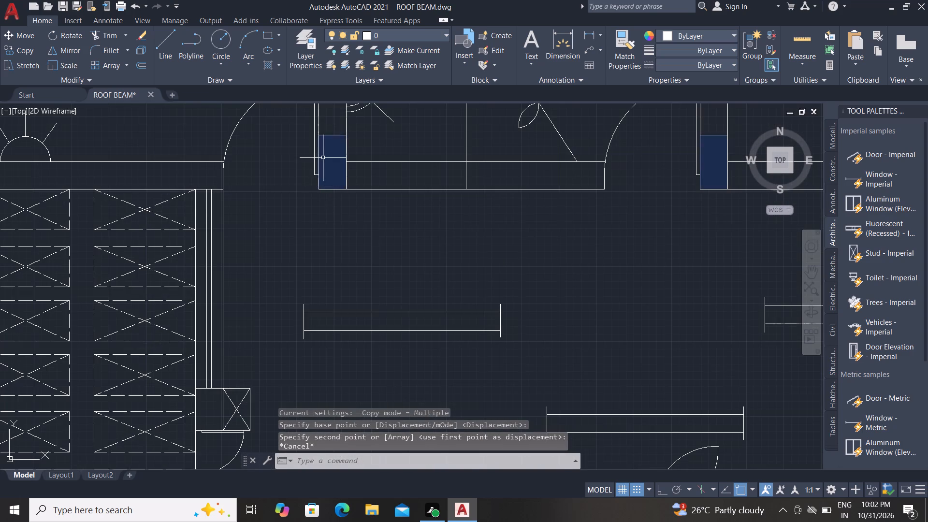
scroll(323, 157, "down", 4)
scroll(175, 157, "up", 2)
scroll(290, 199, "up", 3)
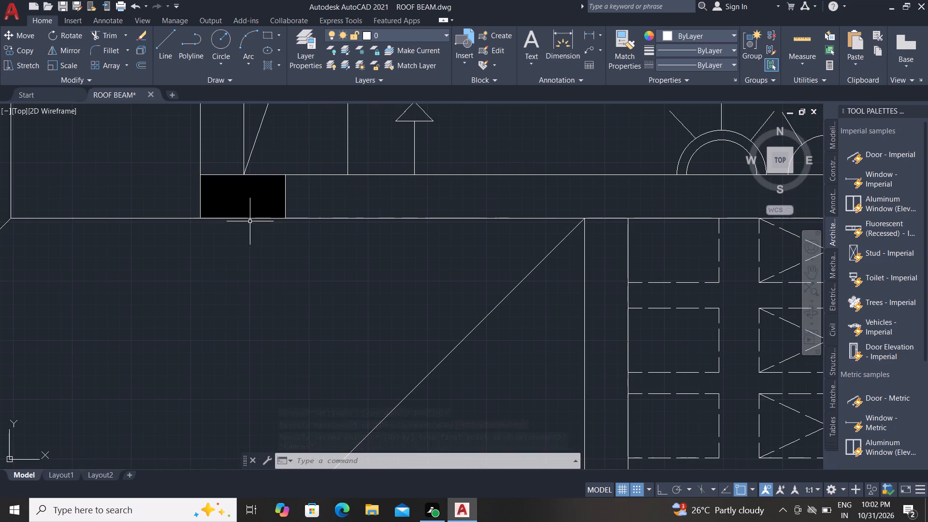
left_click(254, 219)
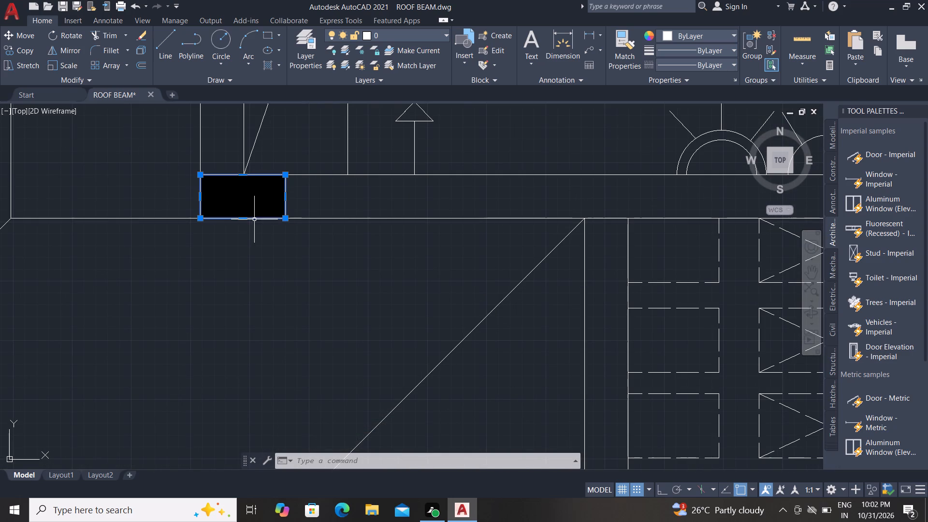
left_click(179, 131)
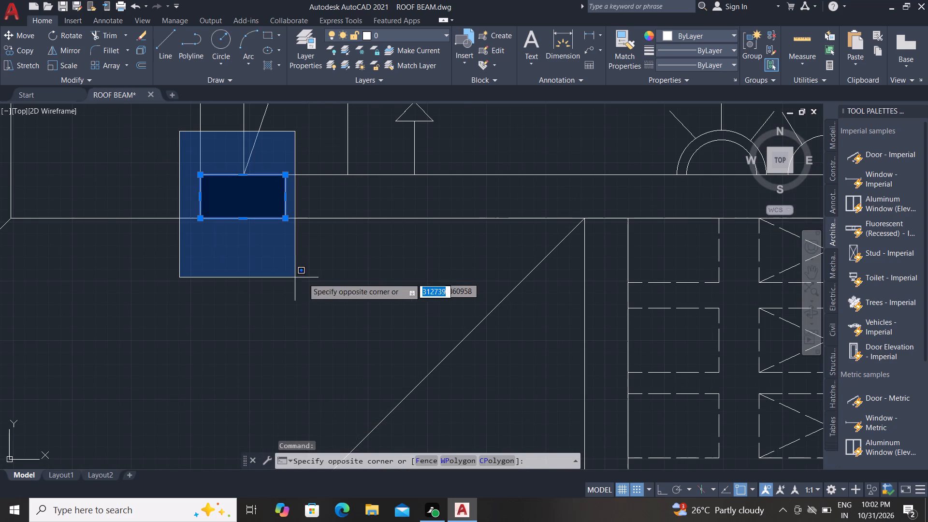
left_click(310, 278)
key("c")
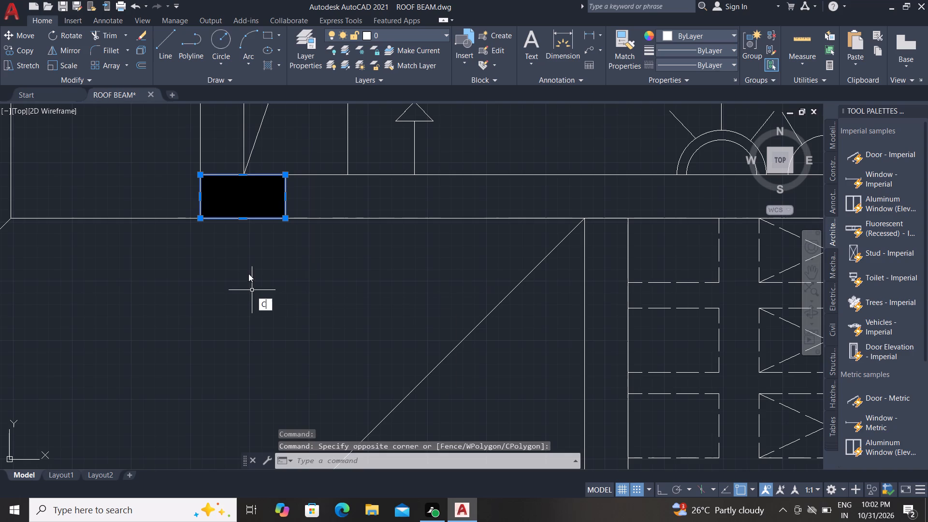
type("O")
key("space")
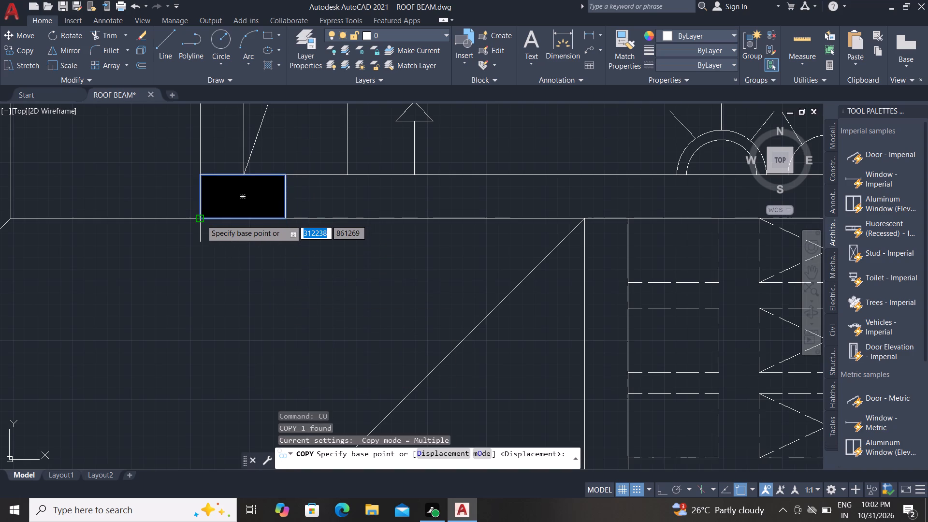
left_click(201, 219)
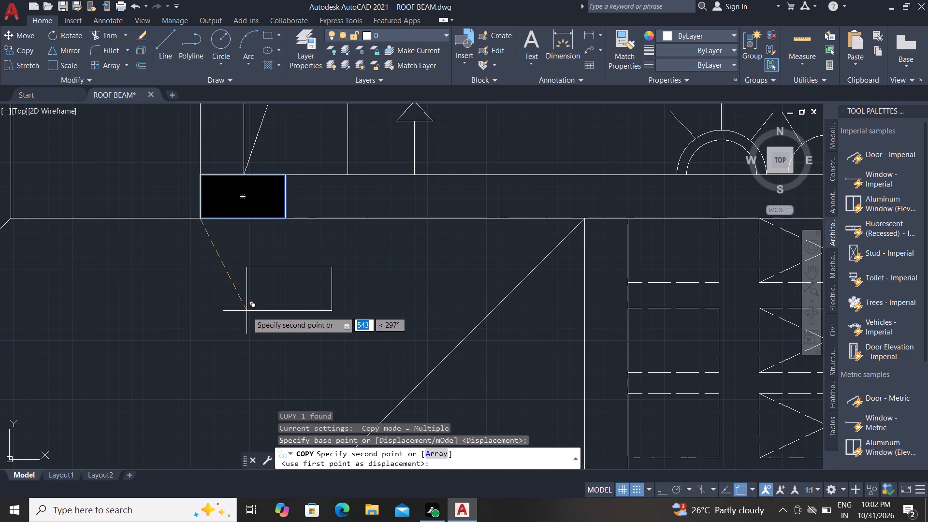
scroll(247, 312, "down", 5)
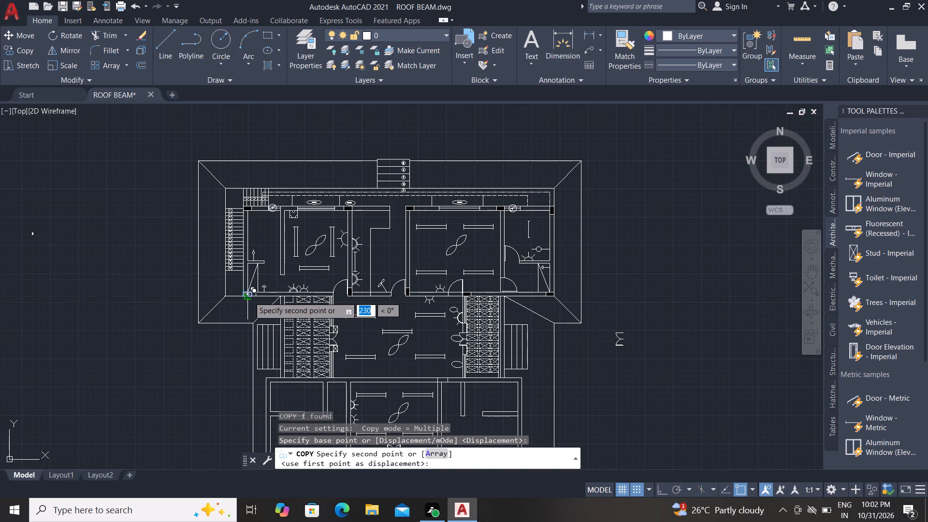
scroll(257, 260, "down", 2)
scroll(284, 314, "up", 5)
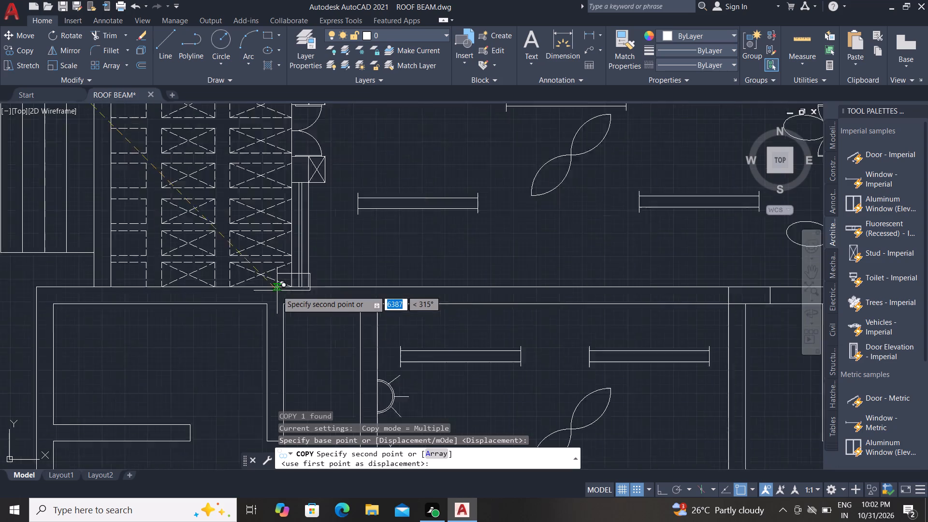
scroll(277, 290, "up", 1)
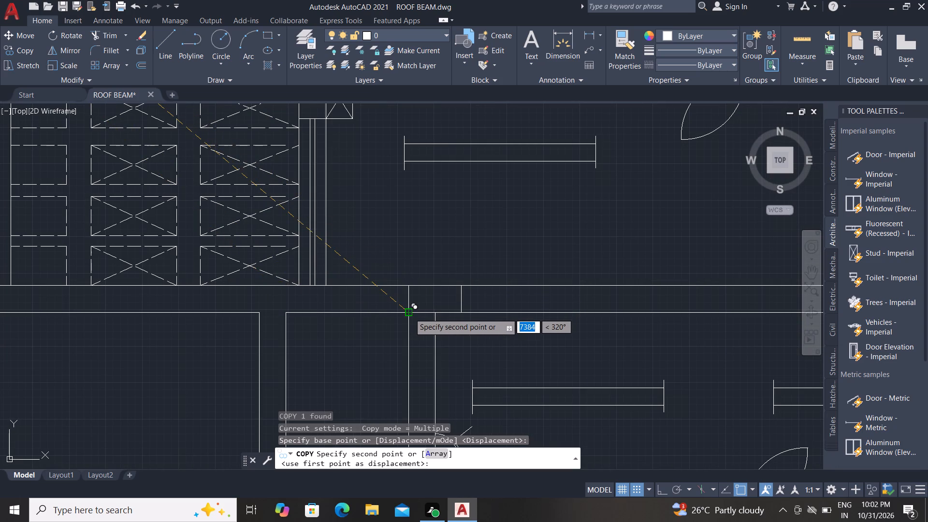
left_click(409, 313)
Place another column copy just above the horizontal beam, near the top of the lower middle room's right wall.
scroll(220, 303, "down", 1)
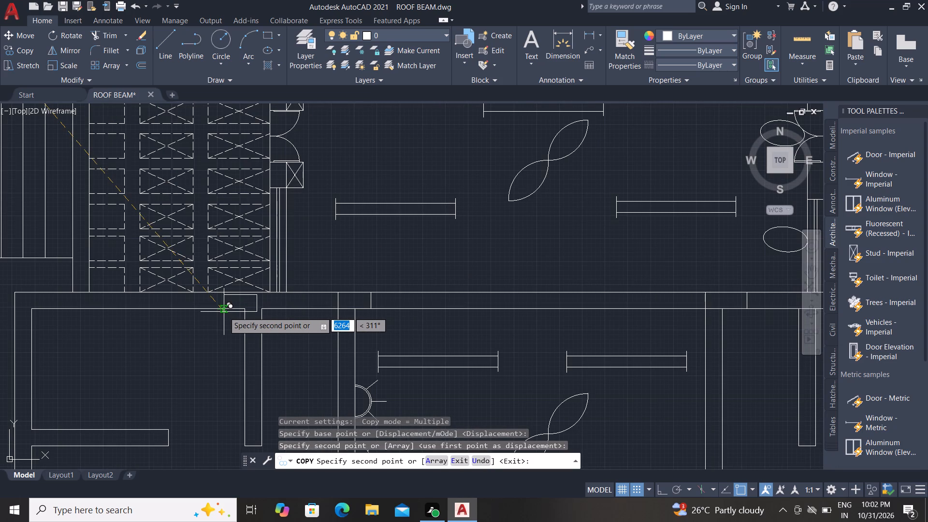
scroll(227, 313, "down", 2)
scroll(380, 300, "up", 3)
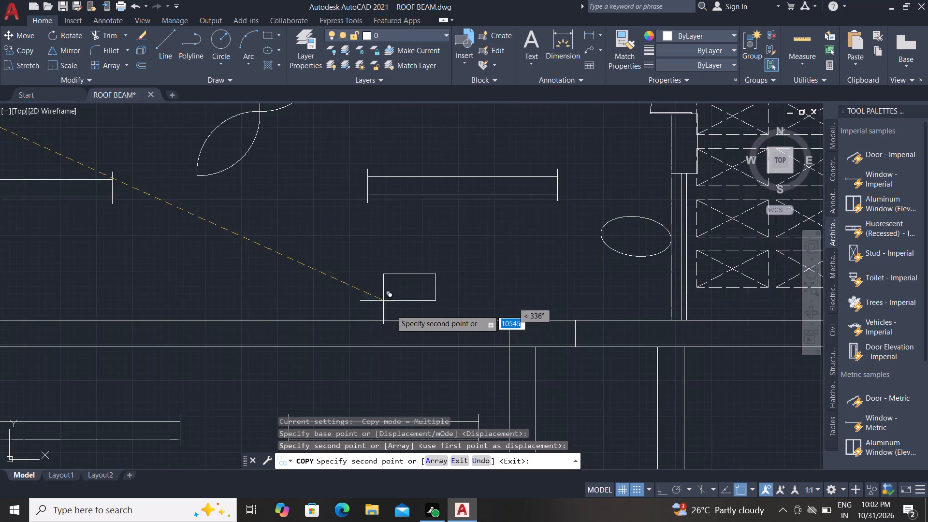
scroll(404, 316, "up", 2)
left_click(440, 269)
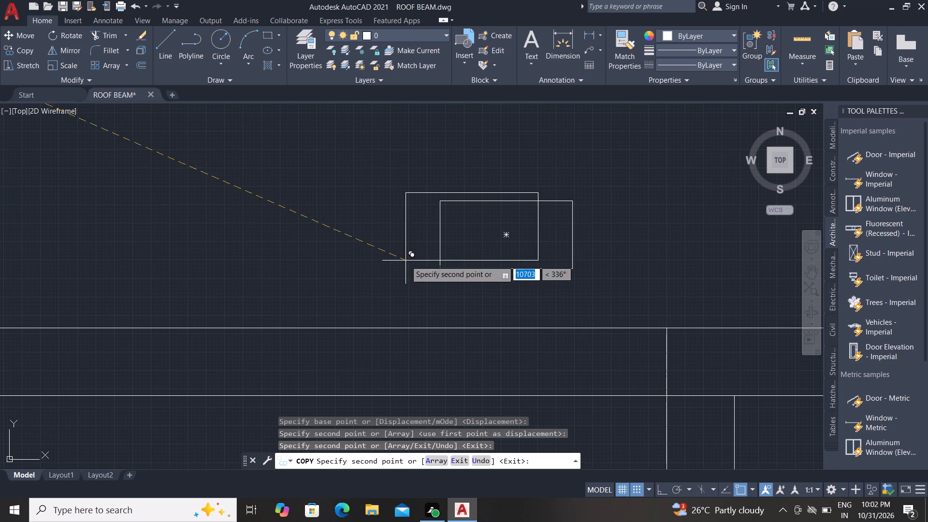
key("Escape")
key("Escape")
key("Escape")
Move the loose column outline by its lower-right corner to where the middle room's right wall's outer line meets the beam's lower line.
left_click(438, 252)
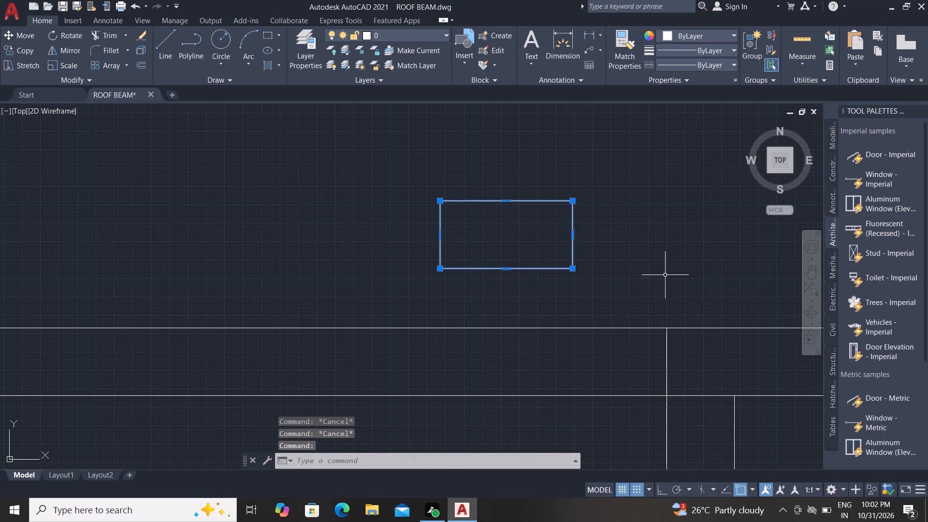
key("comma")
key("BackSpace")
type("M")
key("space")
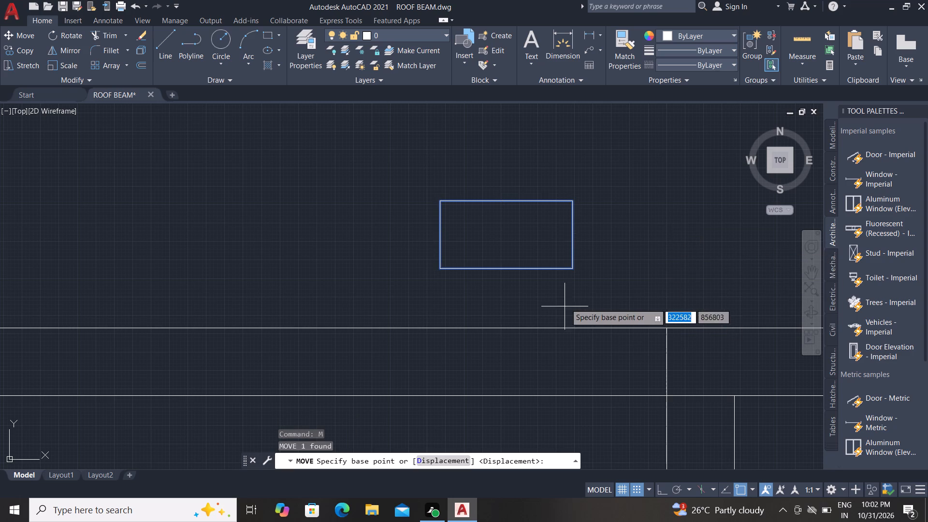
left_click(571, 272)
scroll(515, 260, "down", 3)
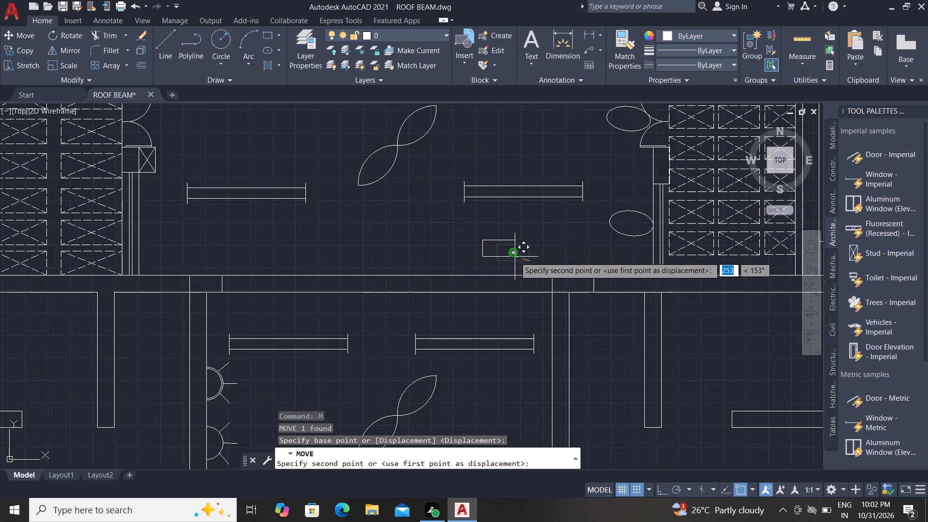
scroll(518, 258, "down", 1)
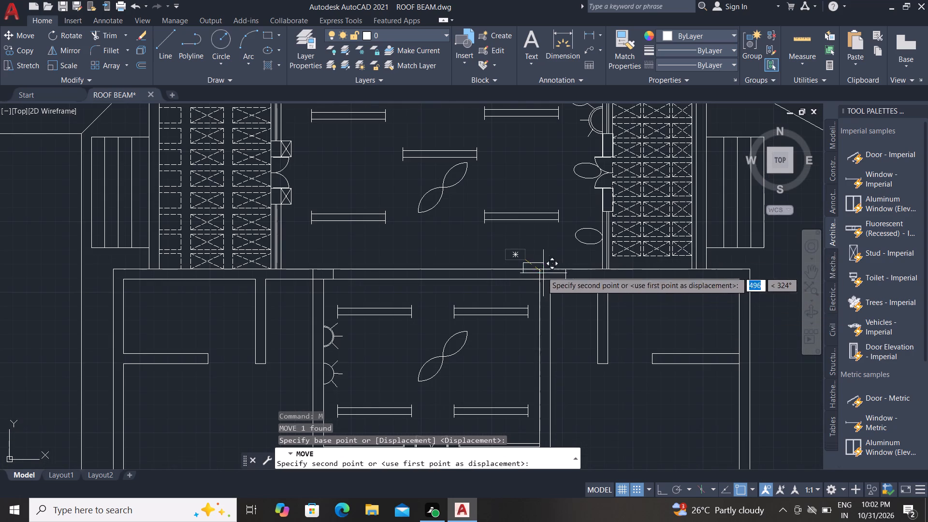
scroll(541, 271, "up", 2)
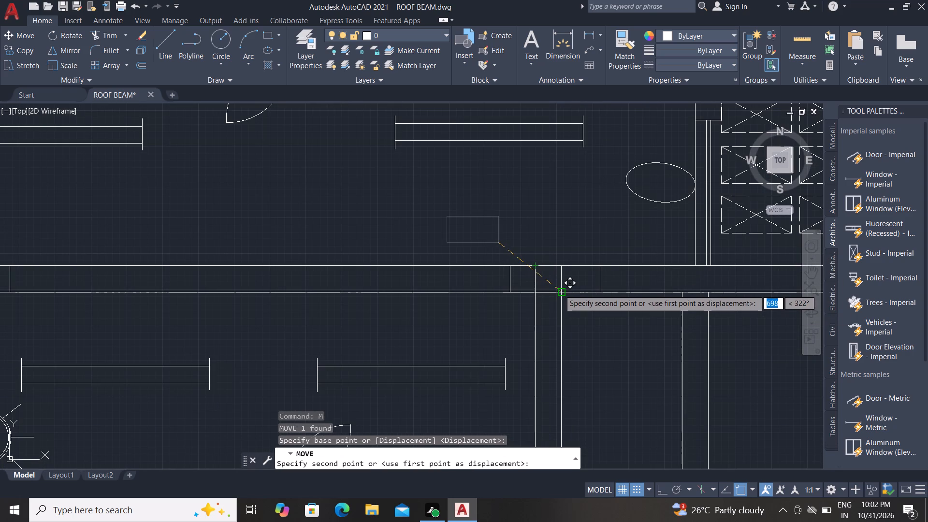
left_click(559, 290)
Trim the wall line inside the new right-hand column and the leftover vertical edge beside it between the beam lines.
left_click(112, 33)
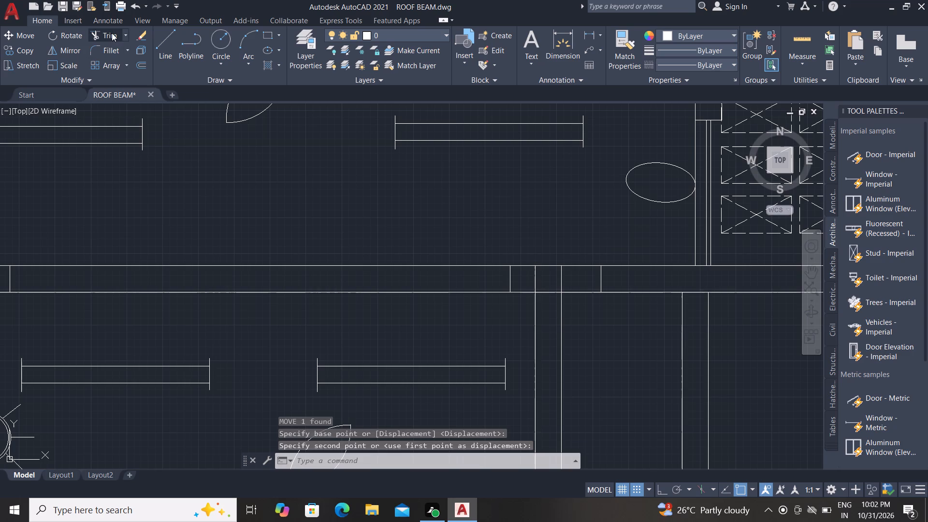
left_click(535, 273)
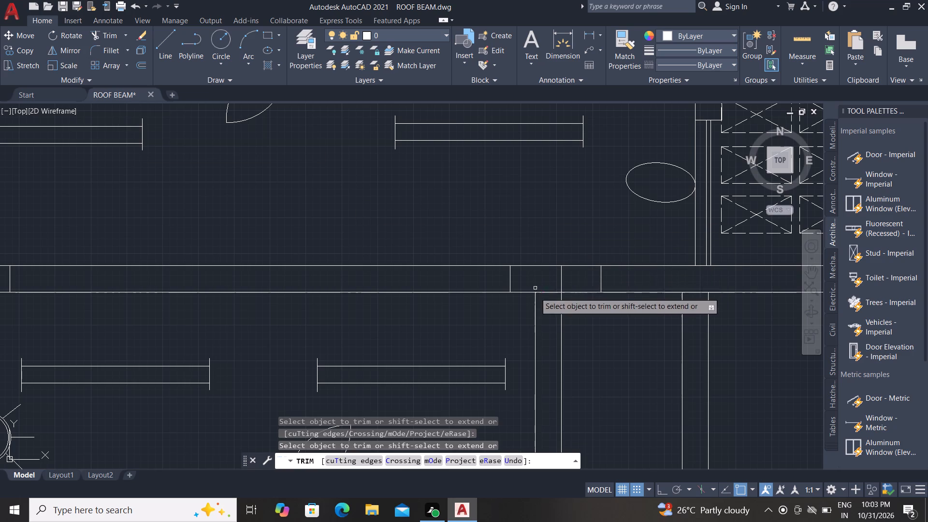
left_click(601, 284)
key("Escape")
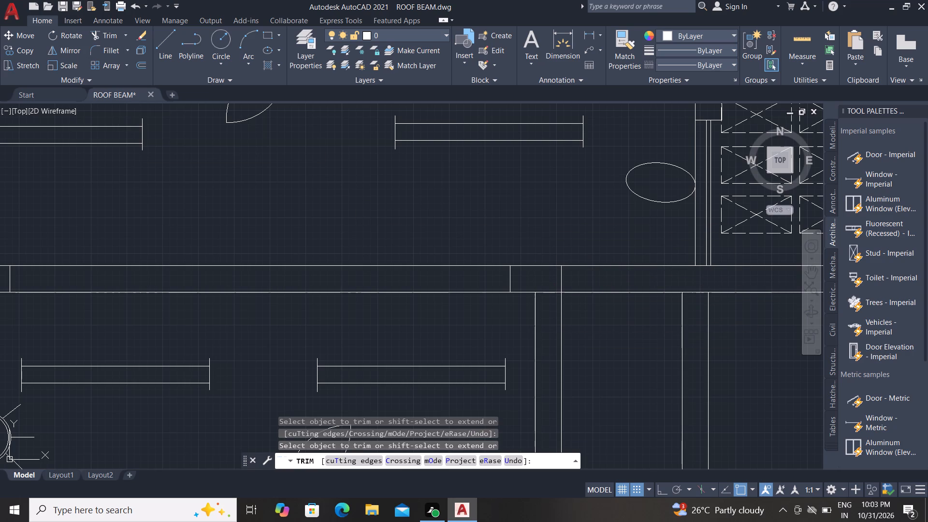
key("Escape")
key("Escape")
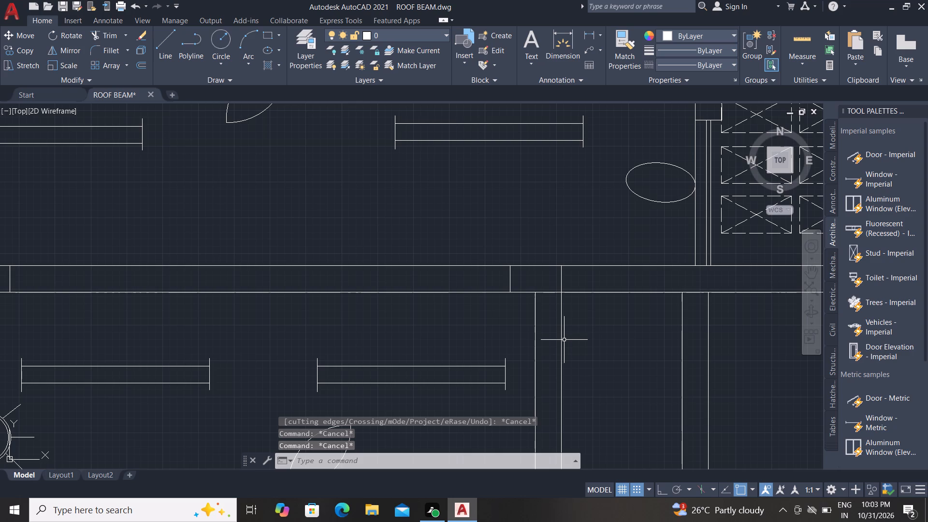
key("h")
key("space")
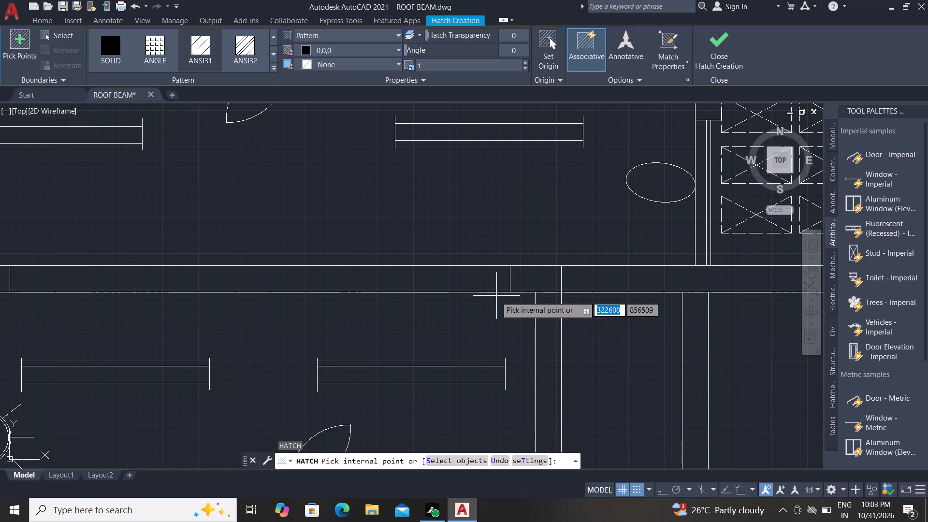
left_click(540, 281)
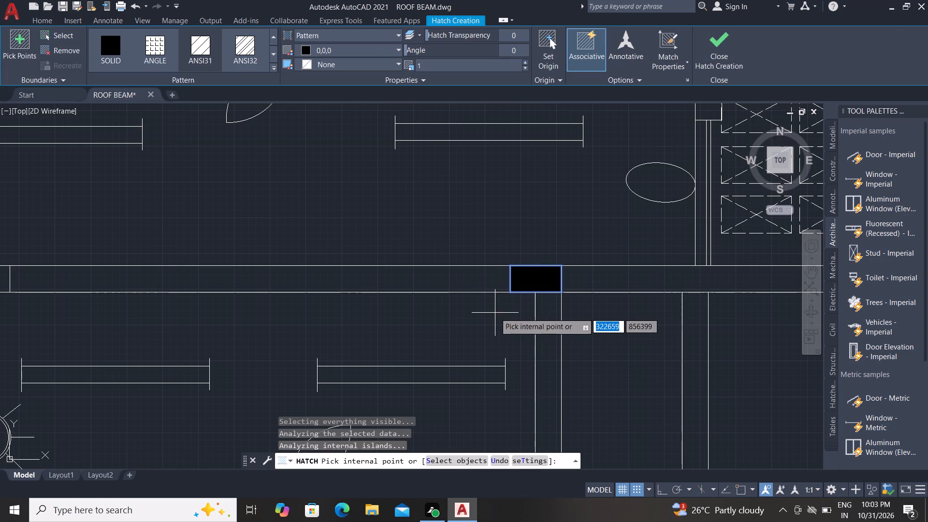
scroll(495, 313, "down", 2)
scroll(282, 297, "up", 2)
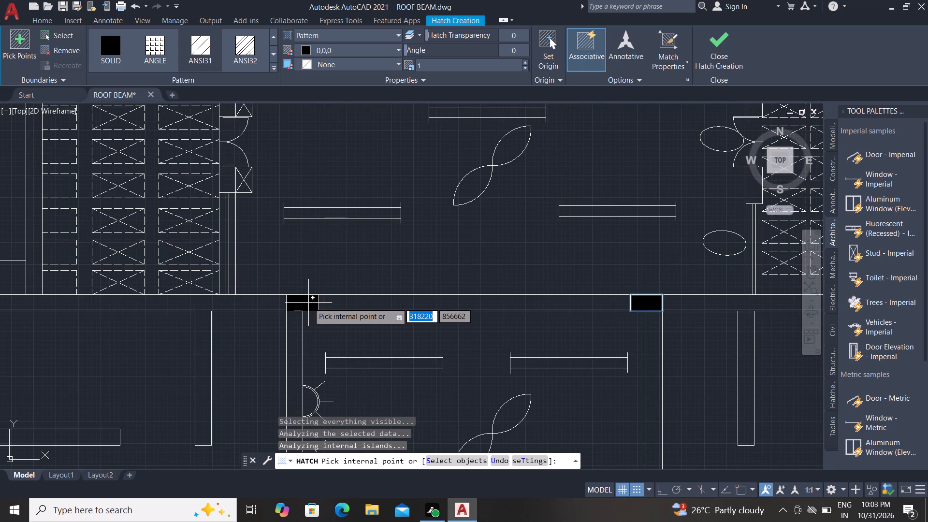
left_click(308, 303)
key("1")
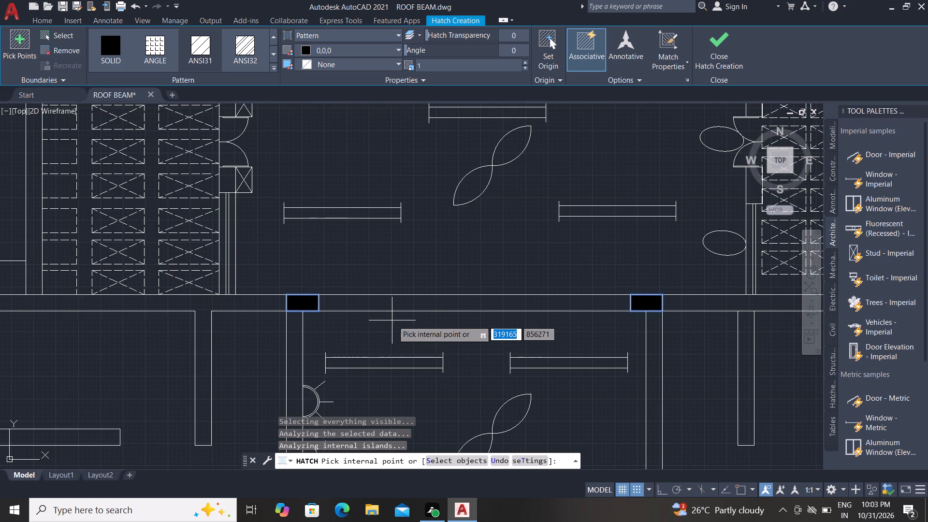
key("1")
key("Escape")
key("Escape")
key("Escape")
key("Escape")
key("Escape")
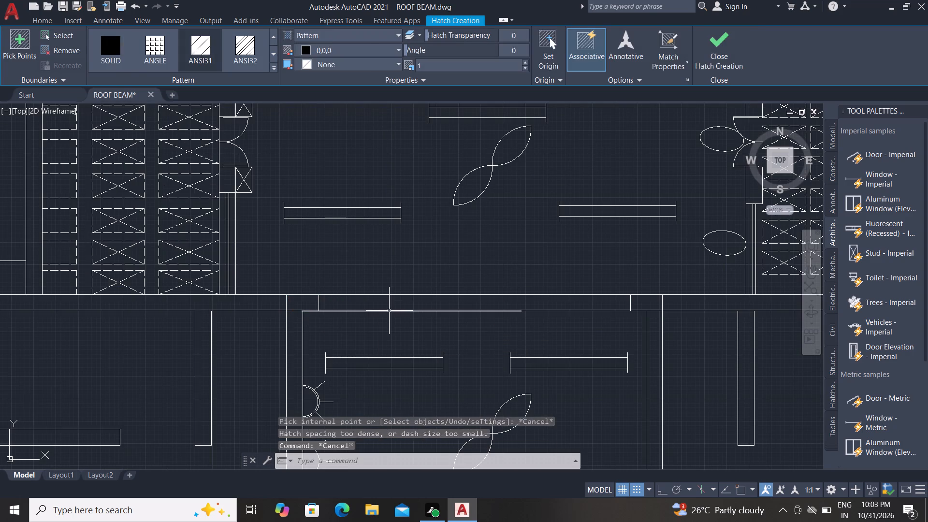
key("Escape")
Hatch the two column outlines at the tops of the lower middle room's left and right walls in black (0,0,0).
type("H")
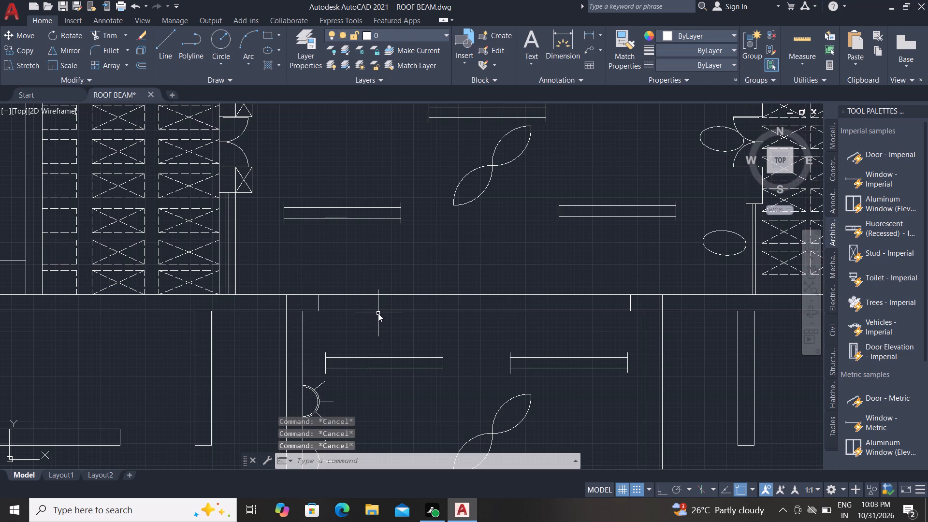
key("space")
left_click(303, 305)
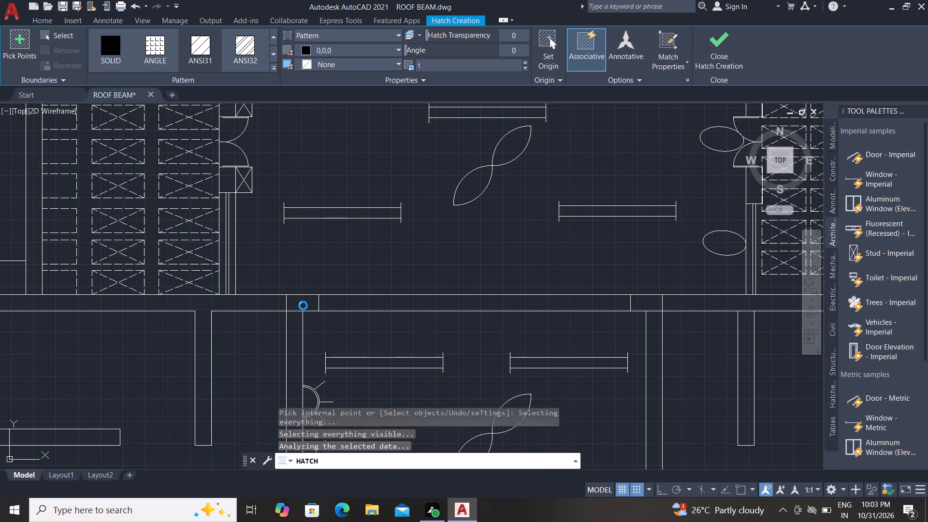
left_click(657, 302)
key("space")
key("space")
key("space")
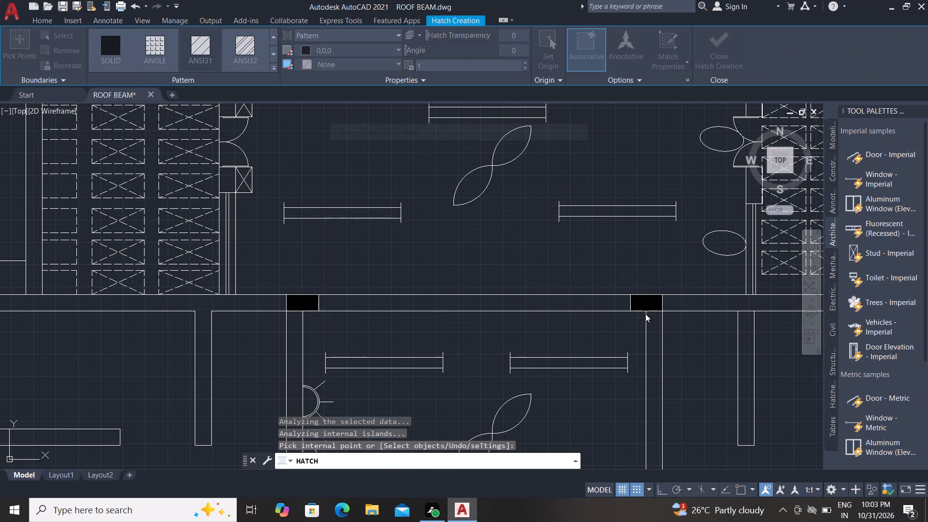
key("space")
key("space")
key("space")
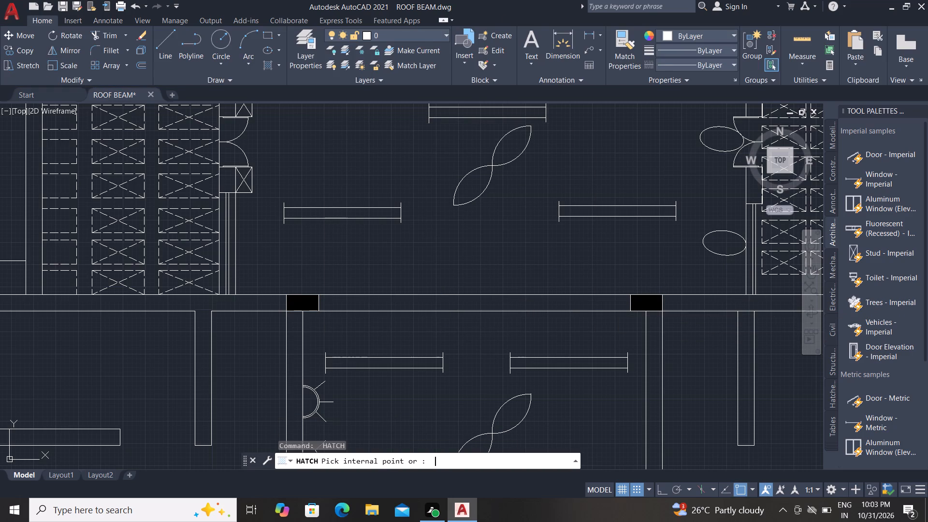
key("Escape")
key("Escape")
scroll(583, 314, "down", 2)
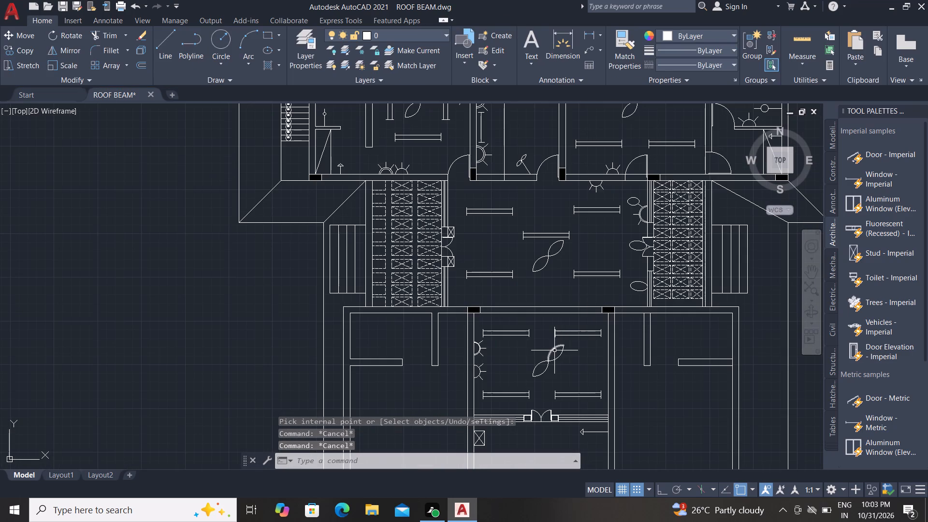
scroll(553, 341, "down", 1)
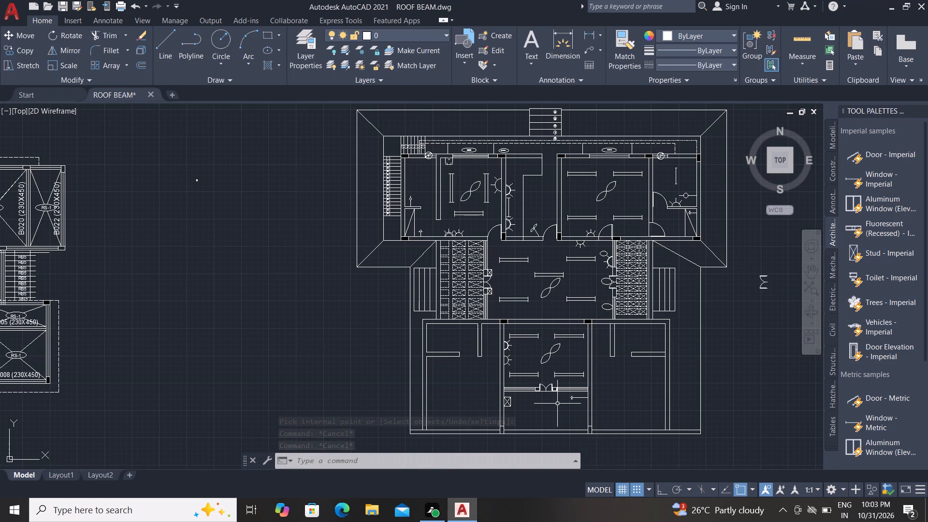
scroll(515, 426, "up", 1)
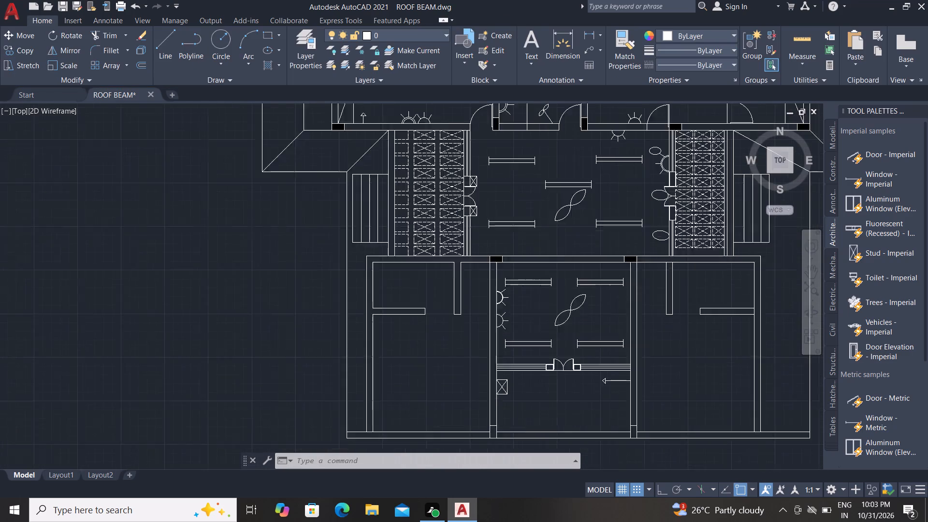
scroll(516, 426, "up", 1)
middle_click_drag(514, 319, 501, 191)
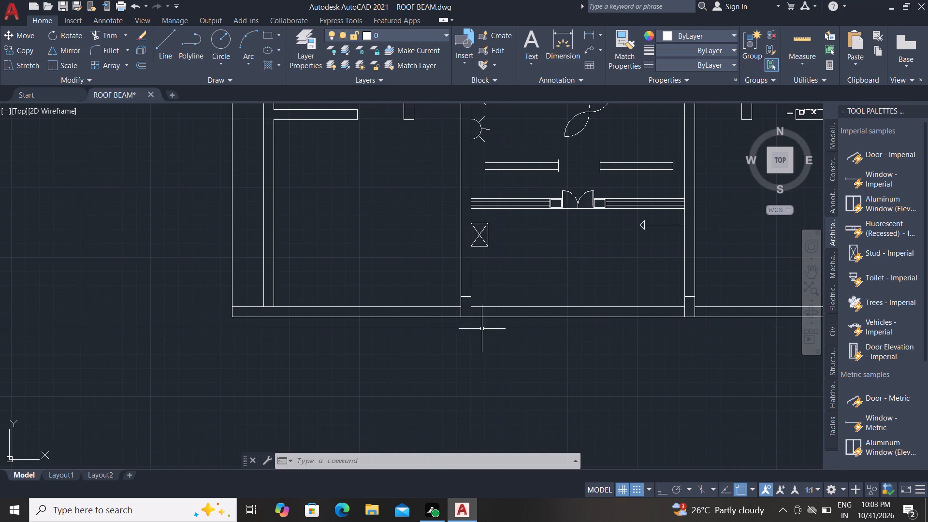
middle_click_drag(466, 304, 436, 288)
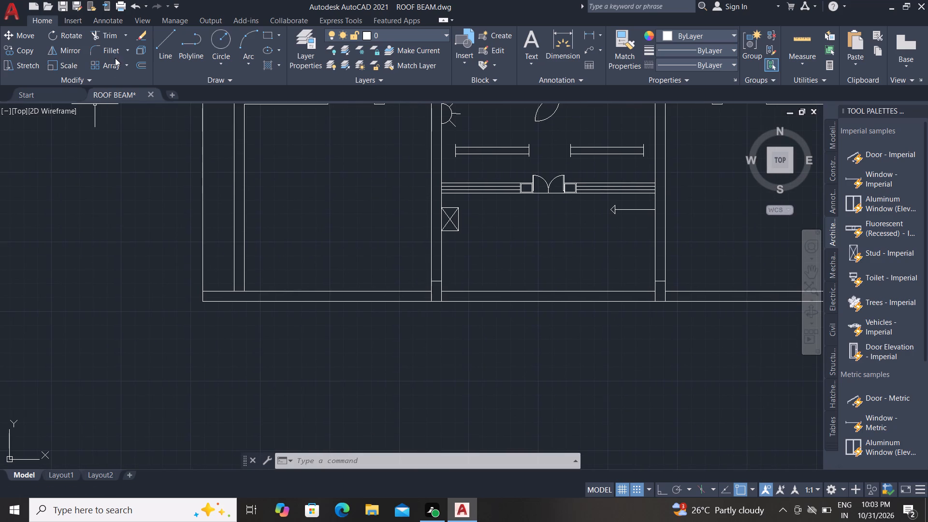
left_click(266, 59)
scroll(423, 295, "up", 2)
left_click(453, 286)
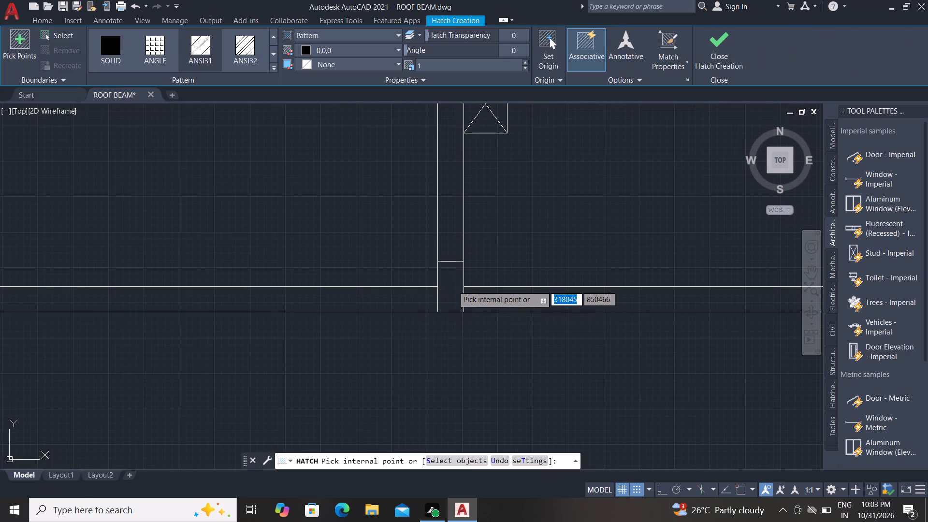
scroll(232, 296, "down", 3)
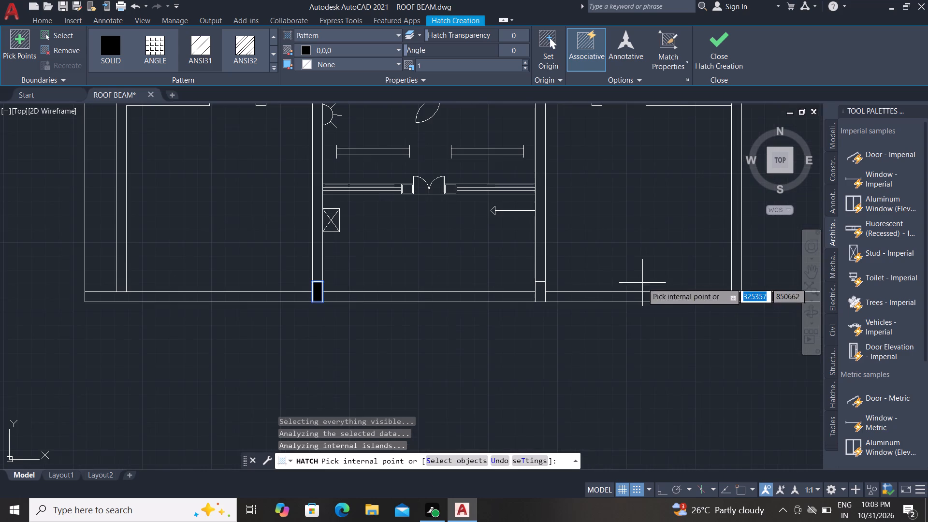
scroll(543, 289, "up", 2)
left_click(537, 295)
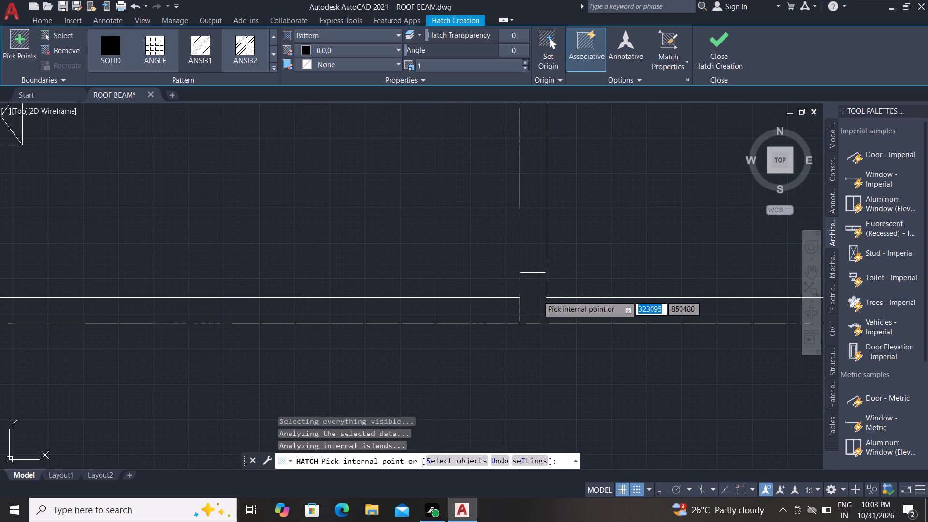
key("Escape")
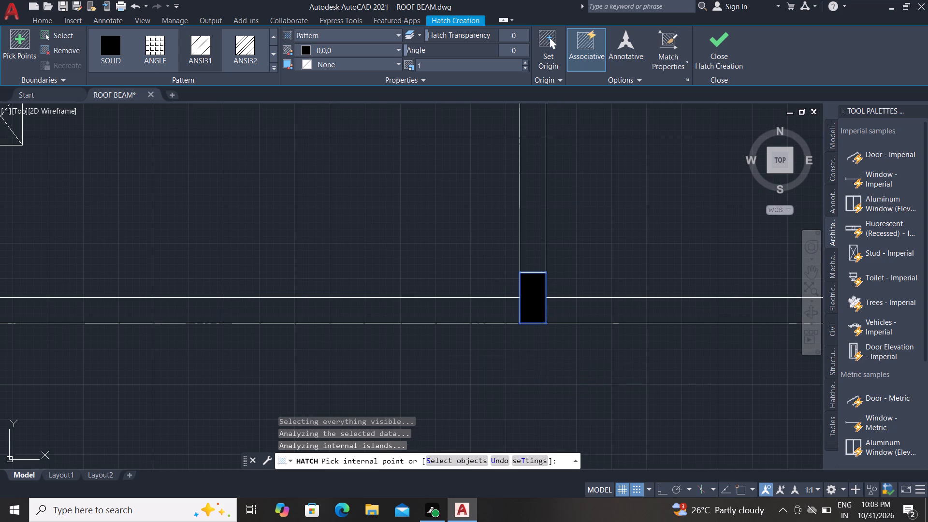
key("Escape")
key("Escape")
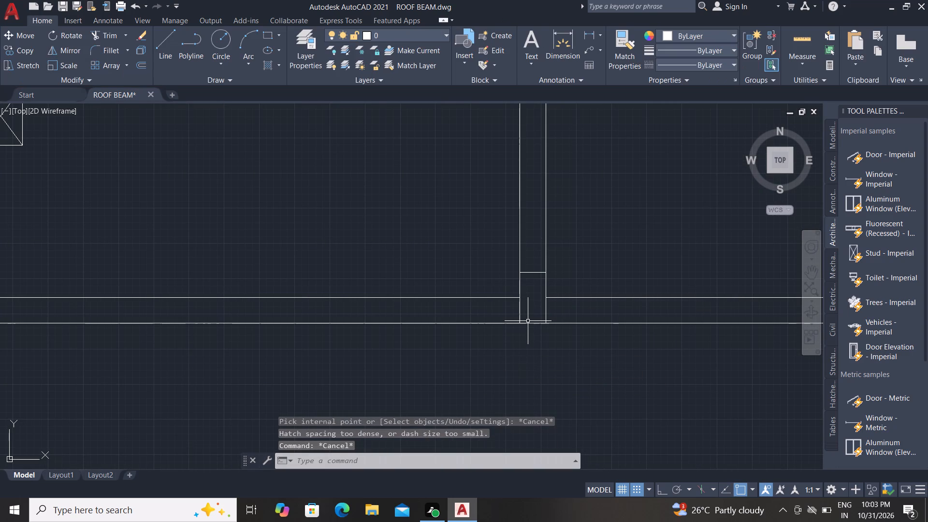
Hatch the two column outlines at the bottom ends of the lower middle room's right and left walls in black (0,0,0).
type("H")
key("space")
left_click(538, 306)
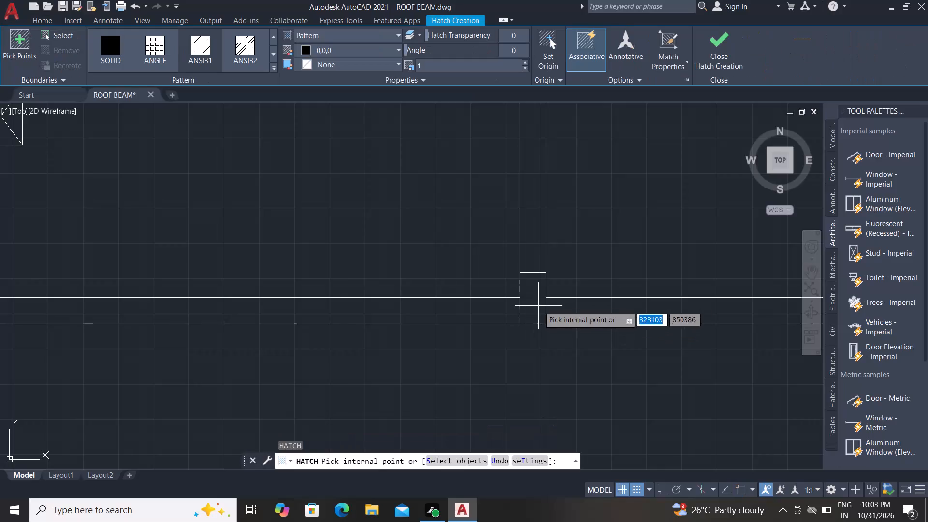
key("space")
scroll(471, 378, "down", 2)
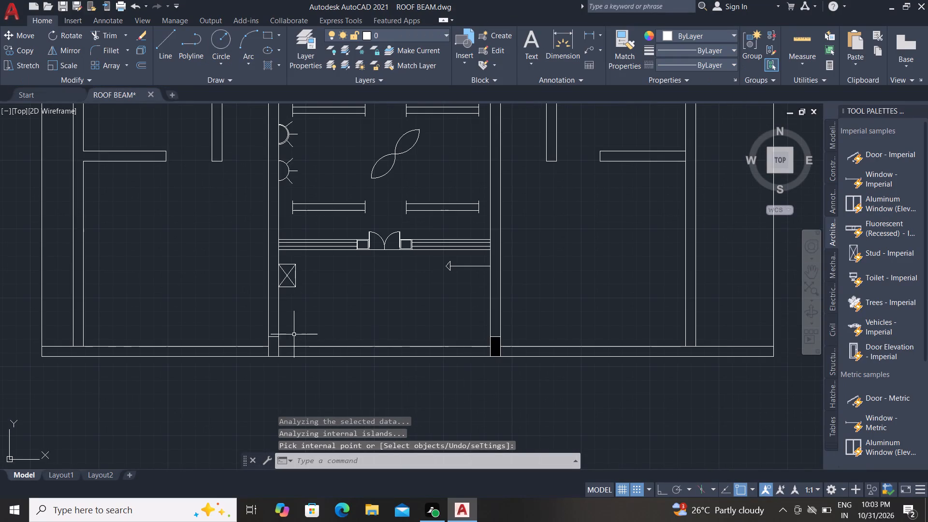
key("space")
scroll(271, 333, "up", 2)
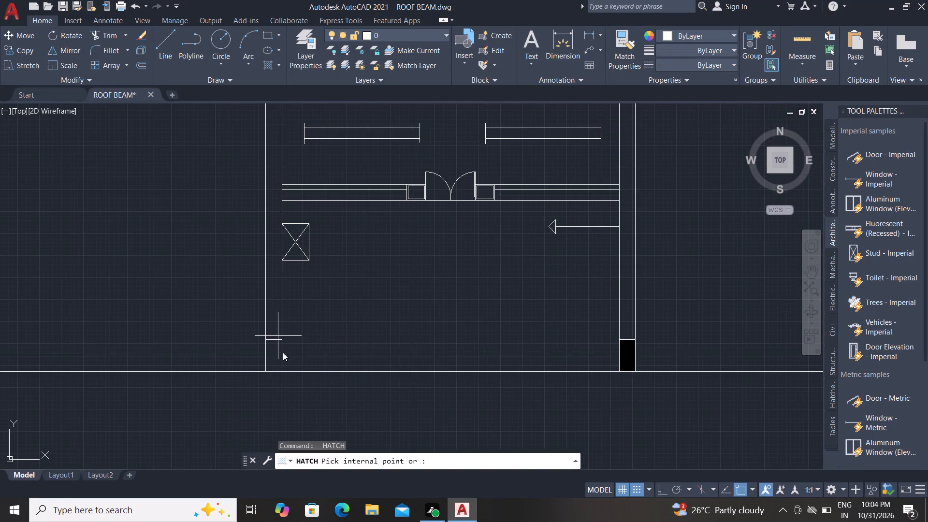
scroll(284, 361, "up", 3)
left_click(257, 348)
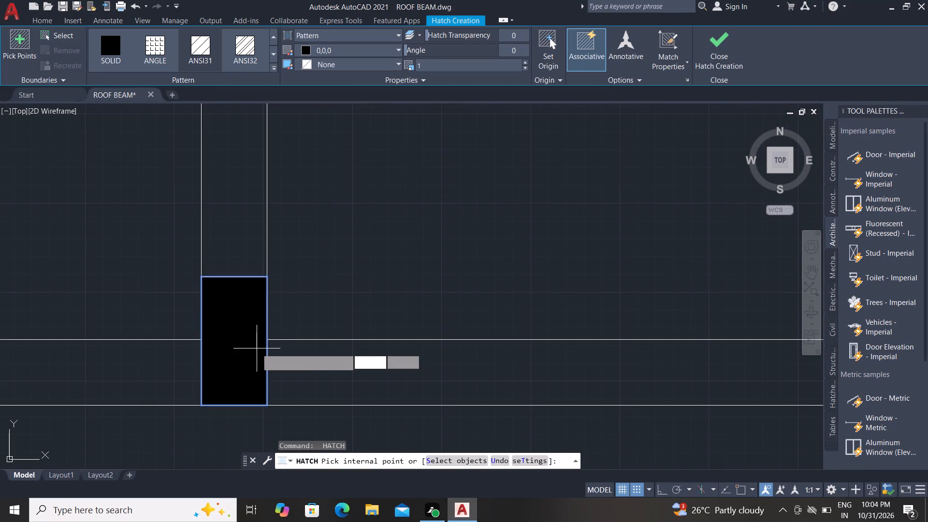
key("space")
scroll(374, 379, "down", 4)
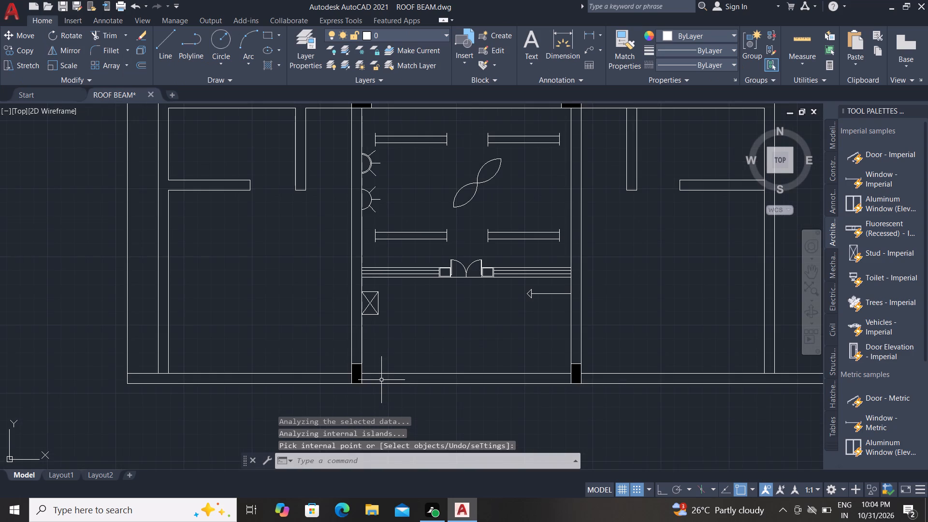
Offset the outer line of the plan's bottom horizontal beam 4470 downward, outside the building.
scroll(382, 385, "down", 1)
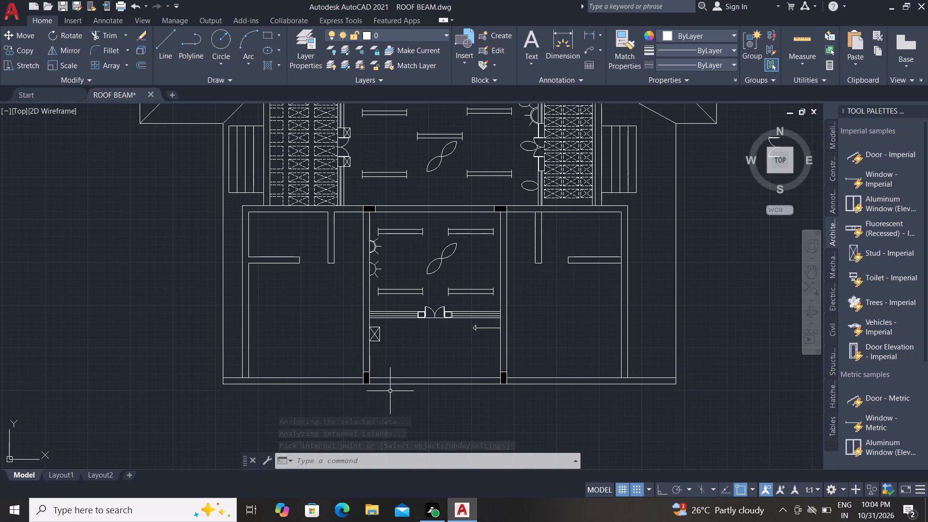
scroll(412, 313, "down", 1)
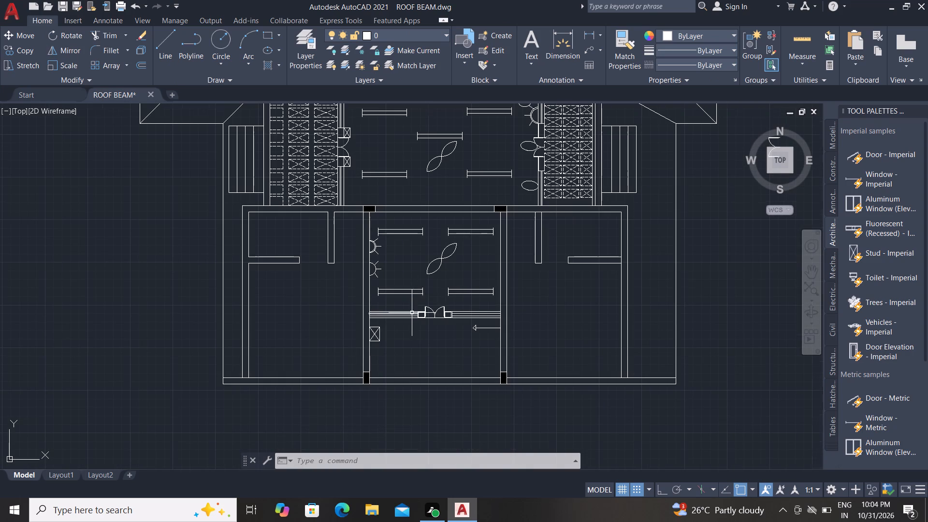
scroll(412, 313, "down", 1)
scroll(425, 376, "up", 3)
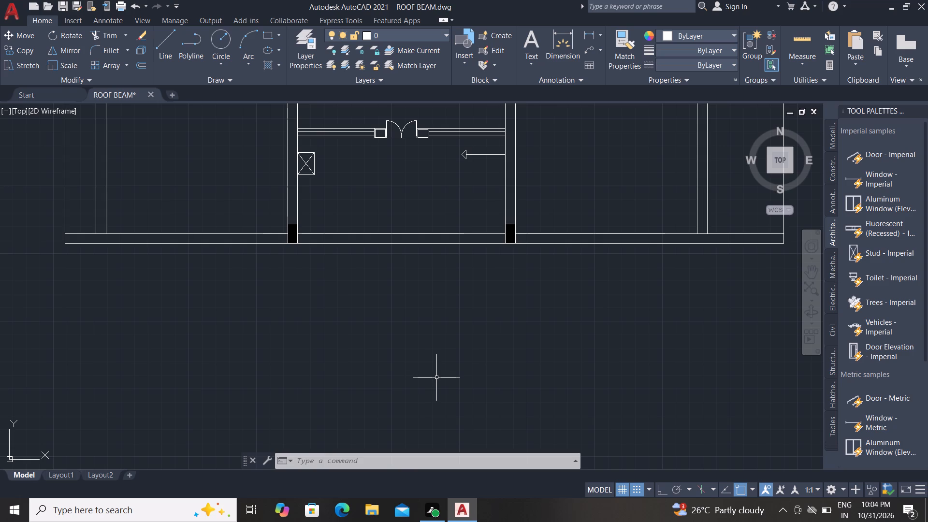
key("Escape")
key("Escape")
key("Escape")
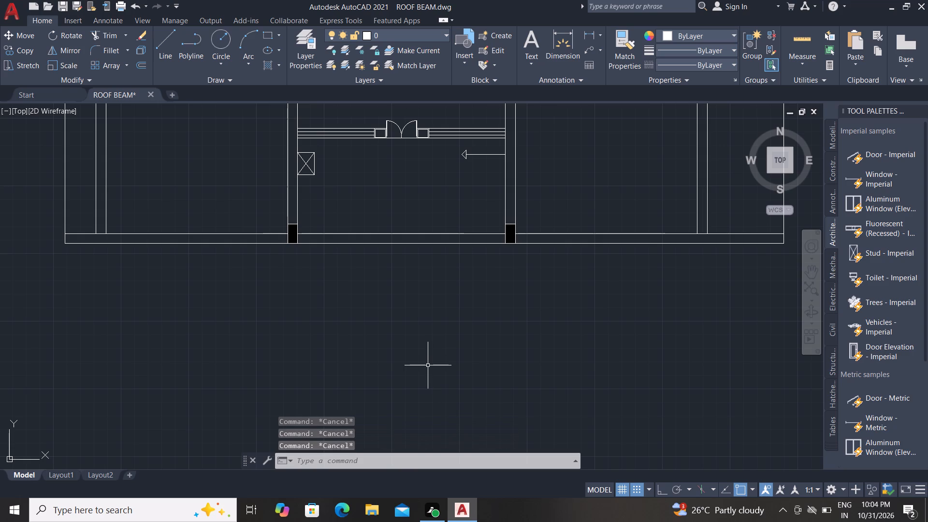
key("o")
key("space")
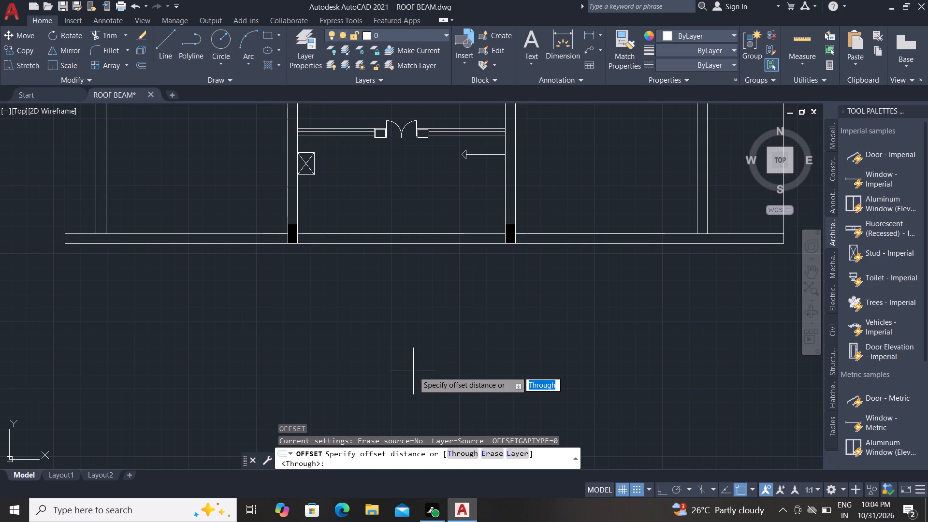
type("44")
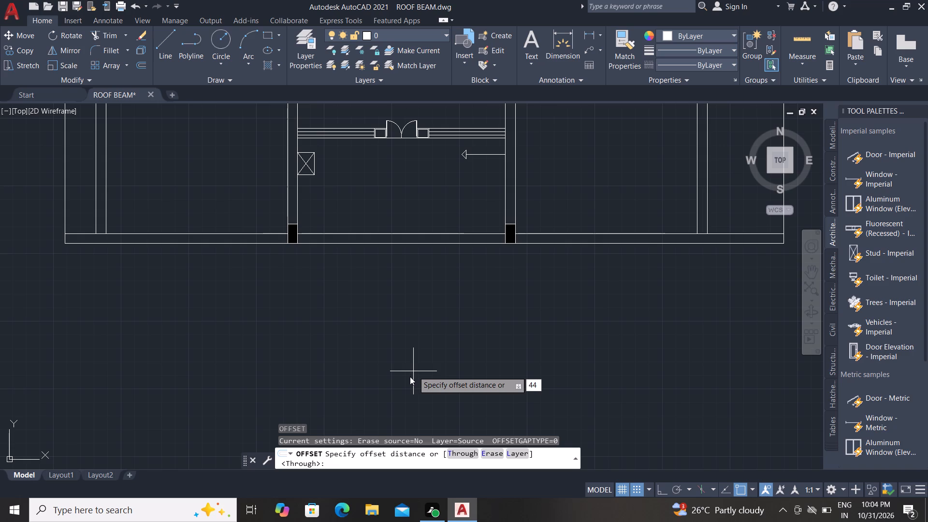
key("7")
type("0")
key("space")
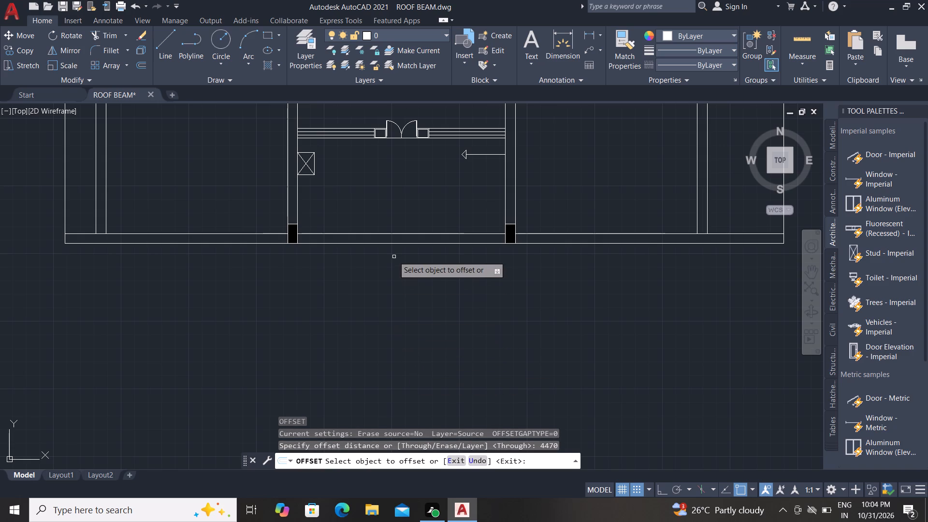
left_click(394, 242)
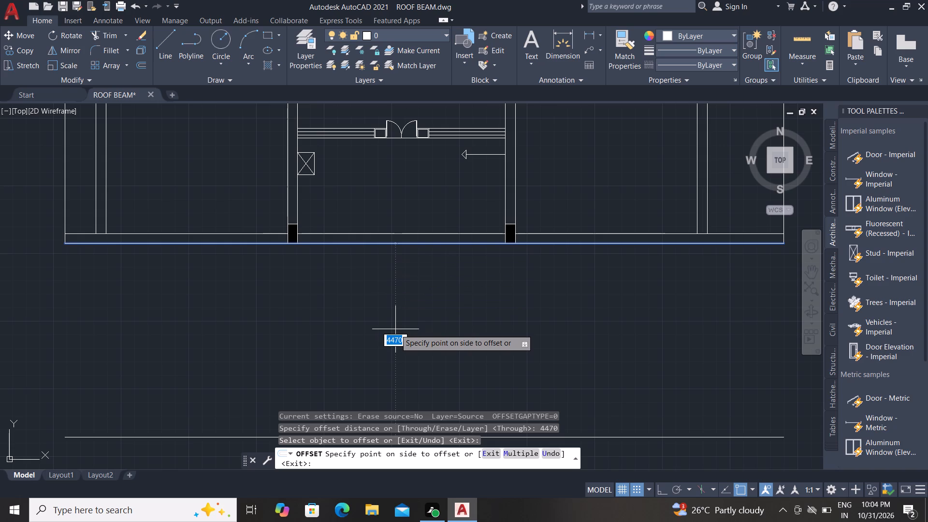
left_click(395, 329)
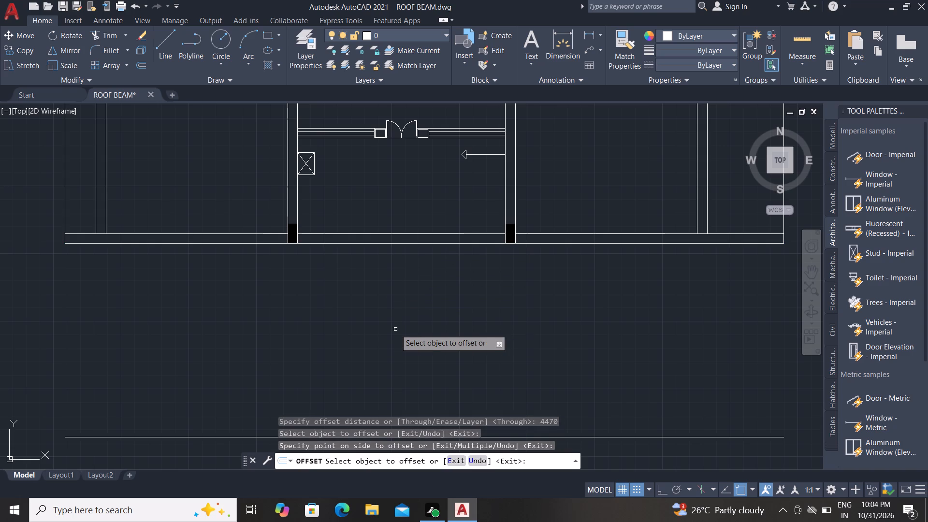
key("Escape")
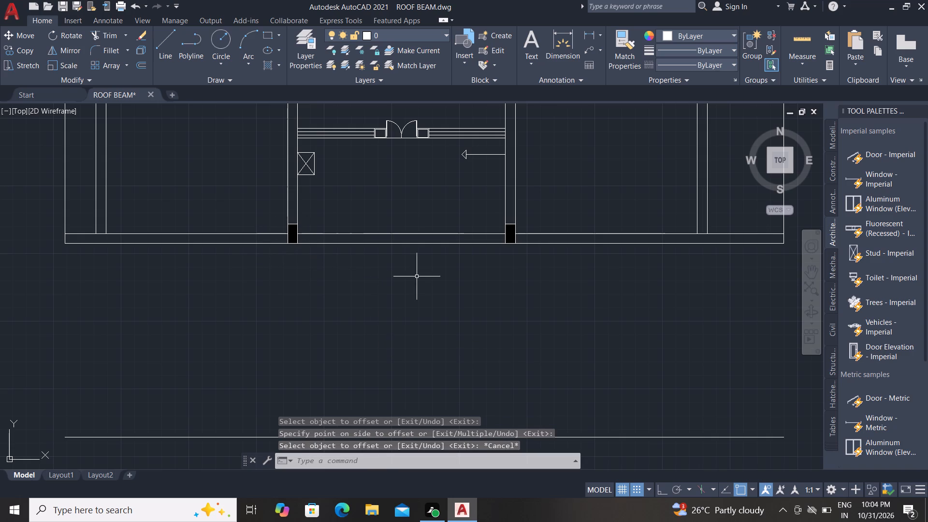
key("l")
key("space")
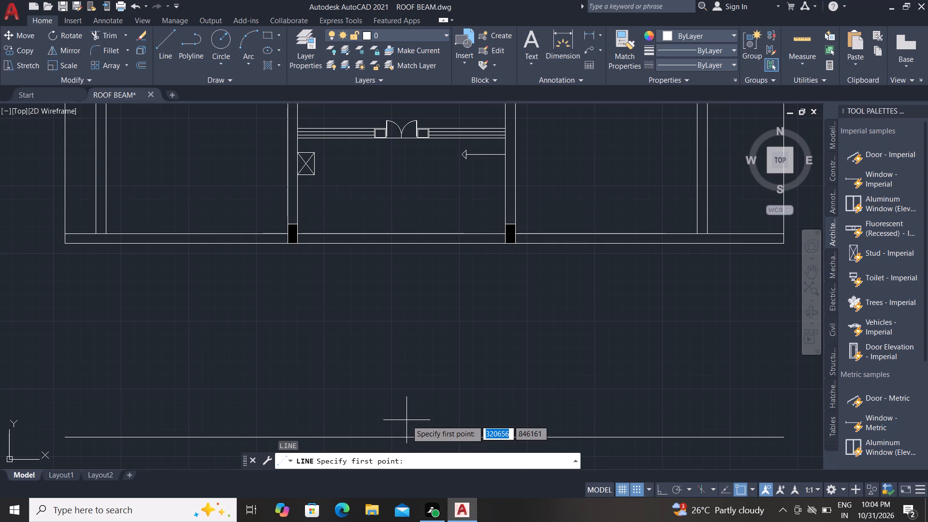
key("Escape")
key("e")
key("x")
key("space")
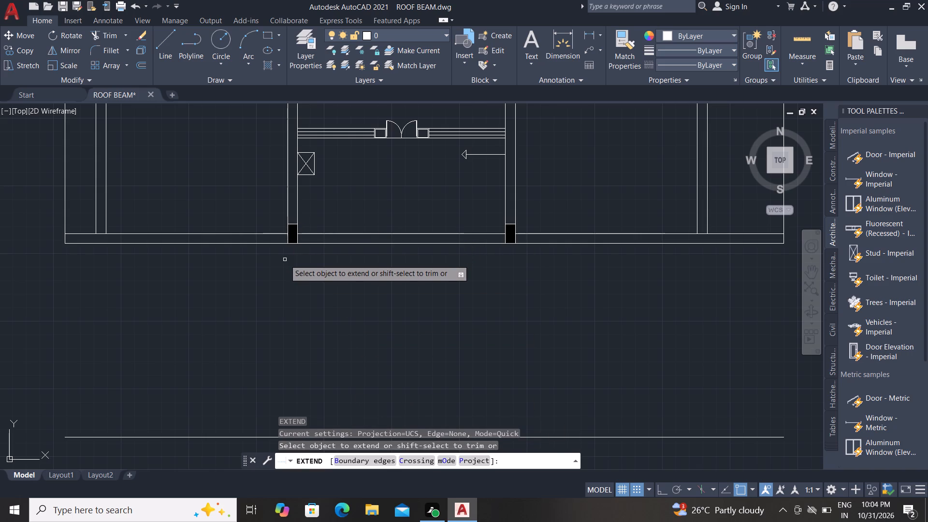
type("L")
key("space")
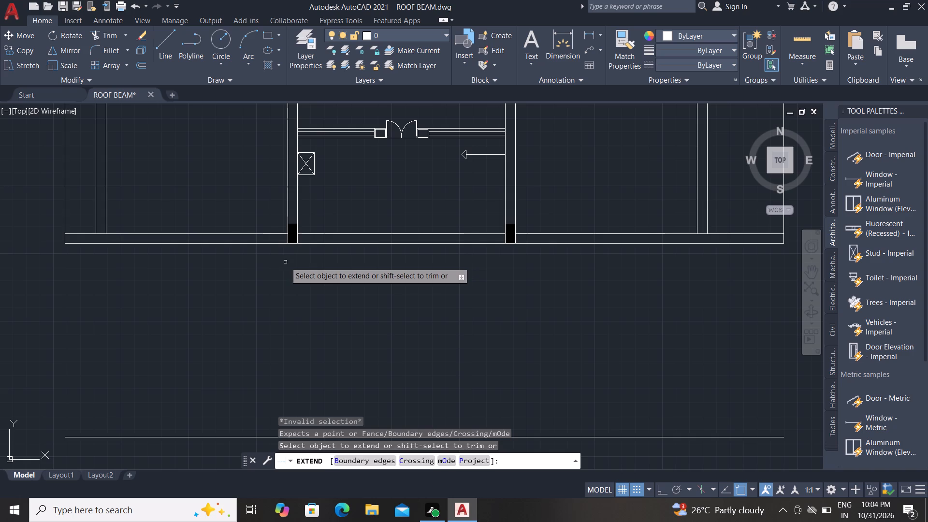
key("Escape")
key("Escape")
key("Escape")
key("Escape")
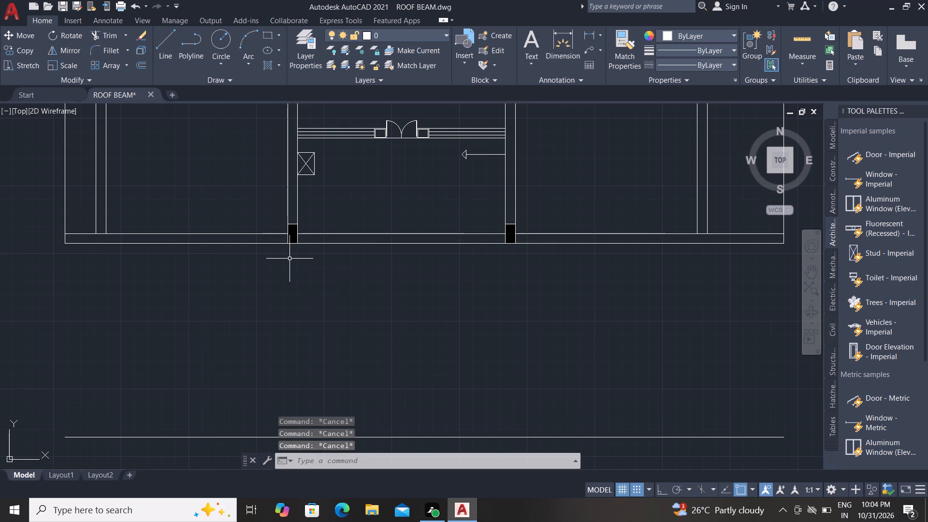
Draw a 4470 long vertical line from the lower-left corner of the middle room's bottom-left column down to the offset line.
type("L")
key("space")
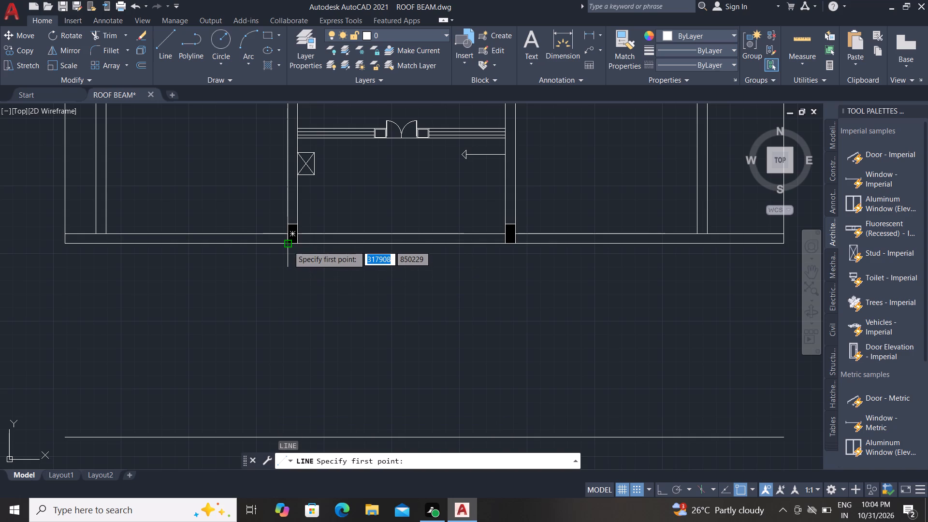
left_click(288, 246)
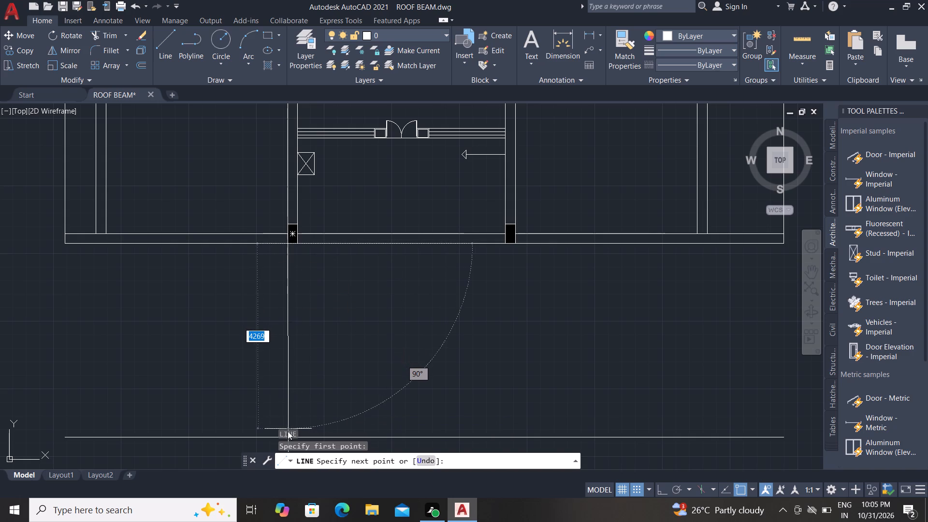
scroll(290, 363, "down", 1)
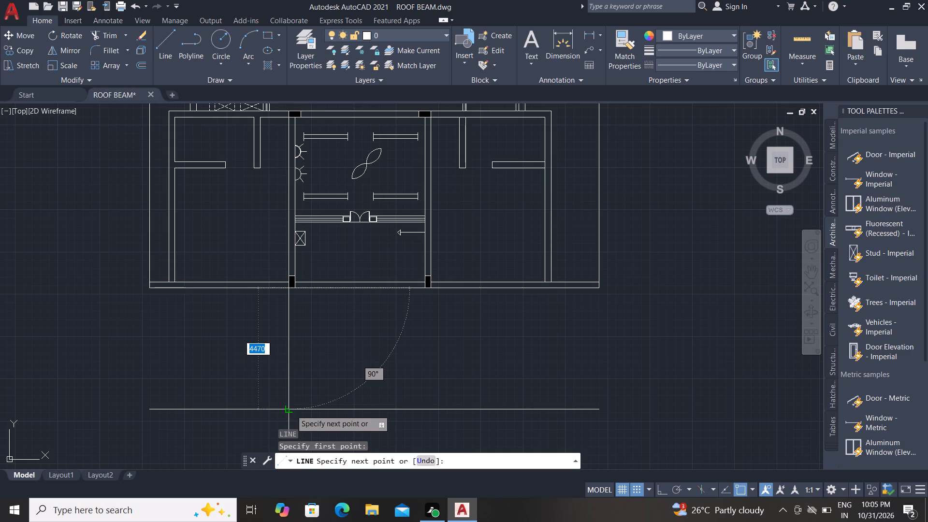
left_click(291, 410)
key("grave")
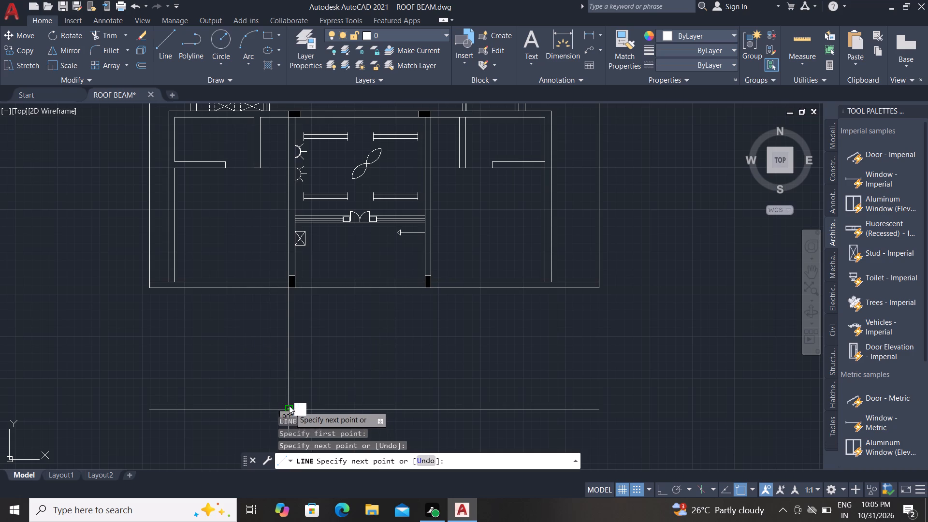
key("Escape")
key("Escape")
key("Escape")
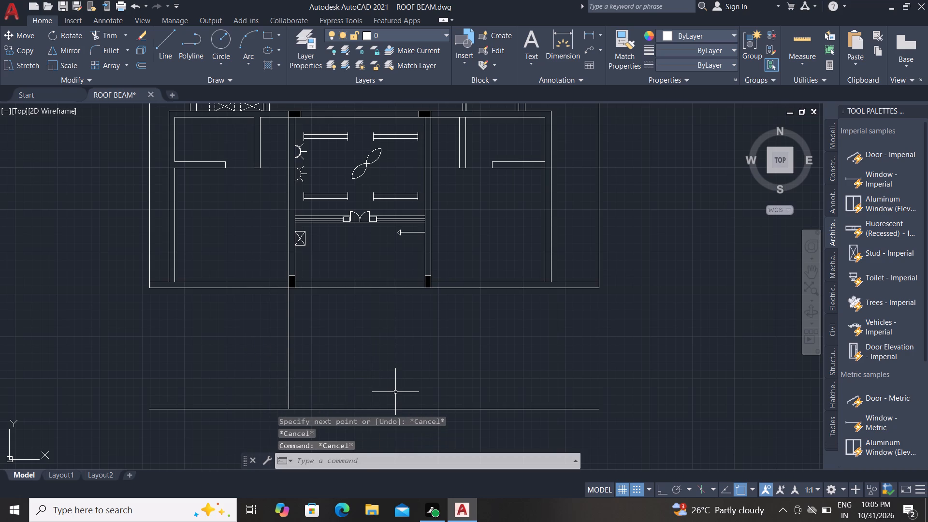
Draw a 4470 long vertical line from the lower-right corner of the middle room's bottom-right column down to the offset line.
type("L")
key("space")
scroll(419, 283, "up", 2)
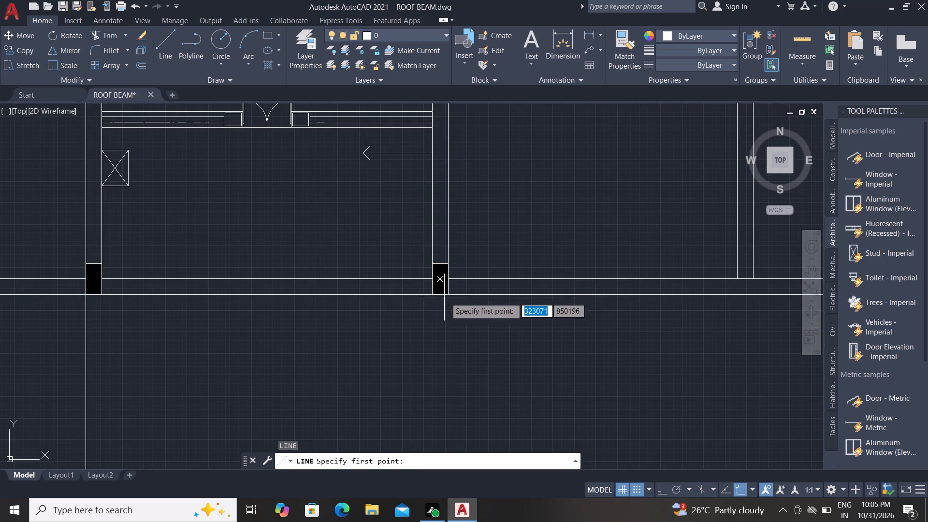
left_click(448, 295)
scroll(450, 230, "down", 2)
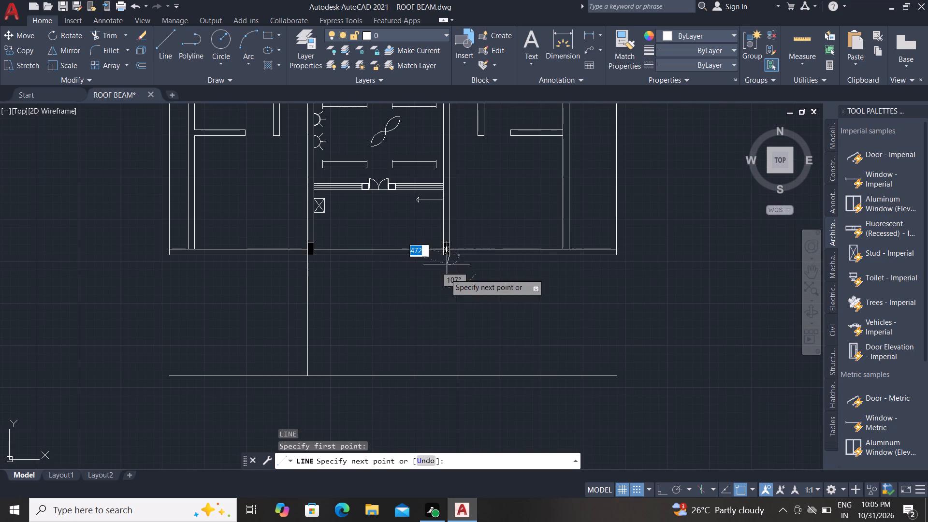
left_click(450, 377)
key("Escape")
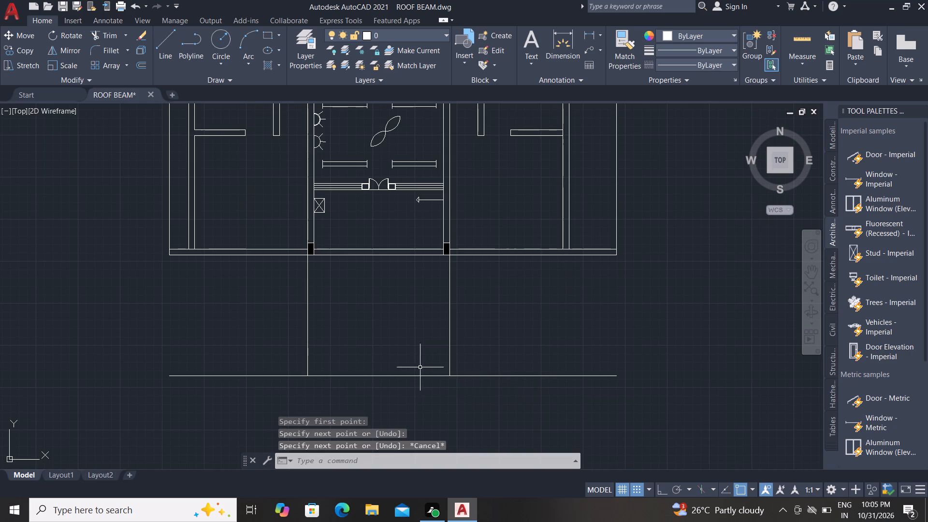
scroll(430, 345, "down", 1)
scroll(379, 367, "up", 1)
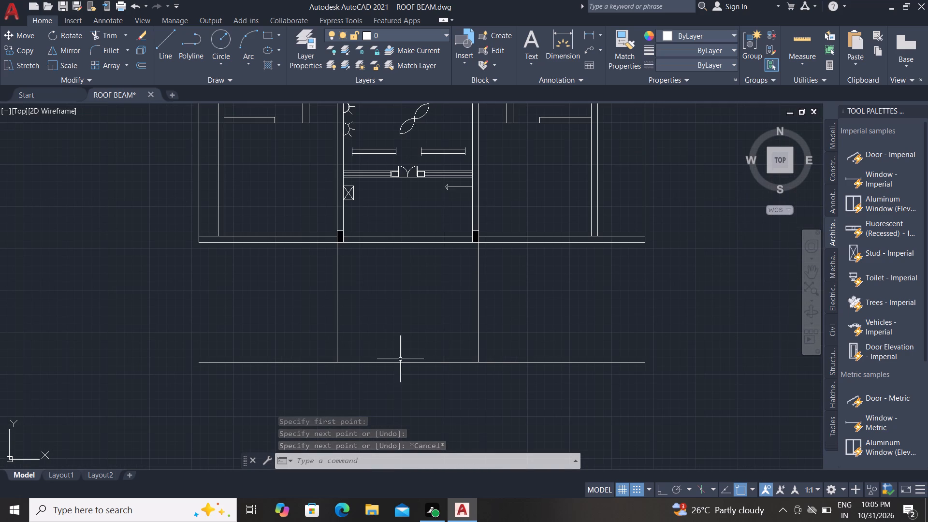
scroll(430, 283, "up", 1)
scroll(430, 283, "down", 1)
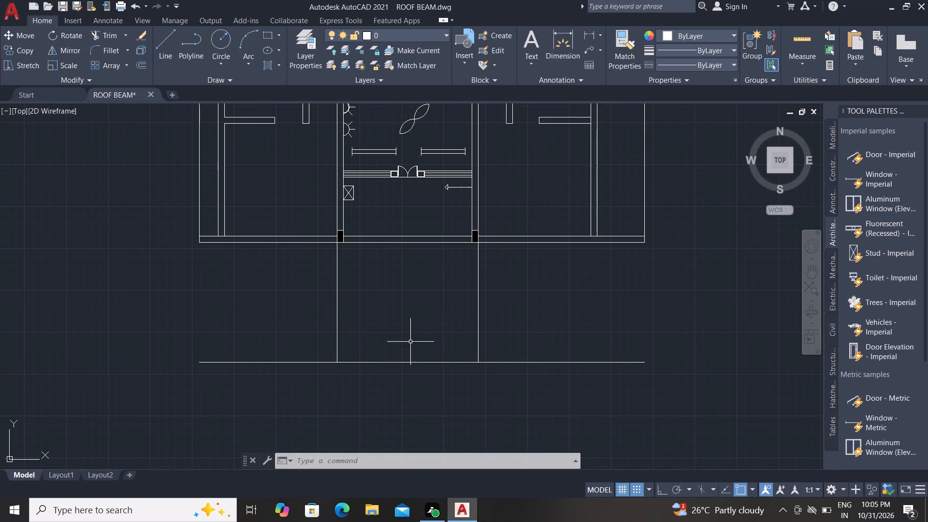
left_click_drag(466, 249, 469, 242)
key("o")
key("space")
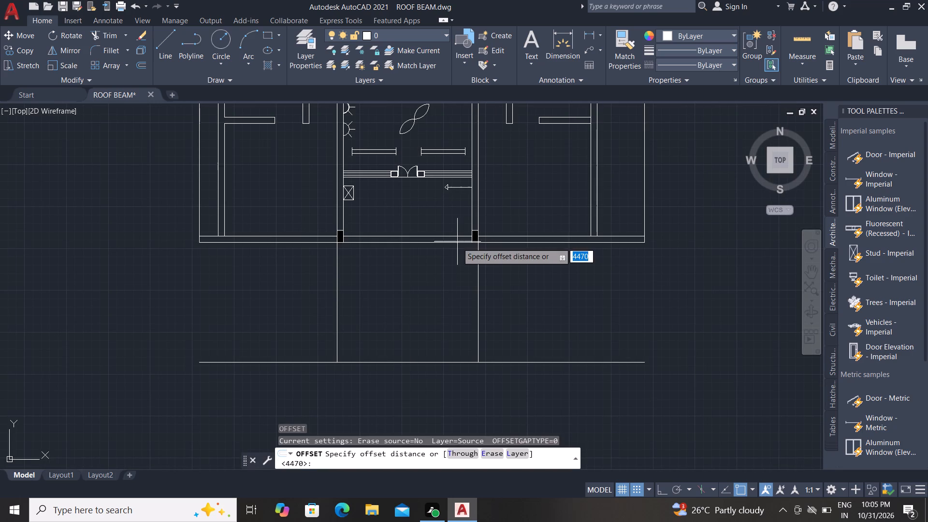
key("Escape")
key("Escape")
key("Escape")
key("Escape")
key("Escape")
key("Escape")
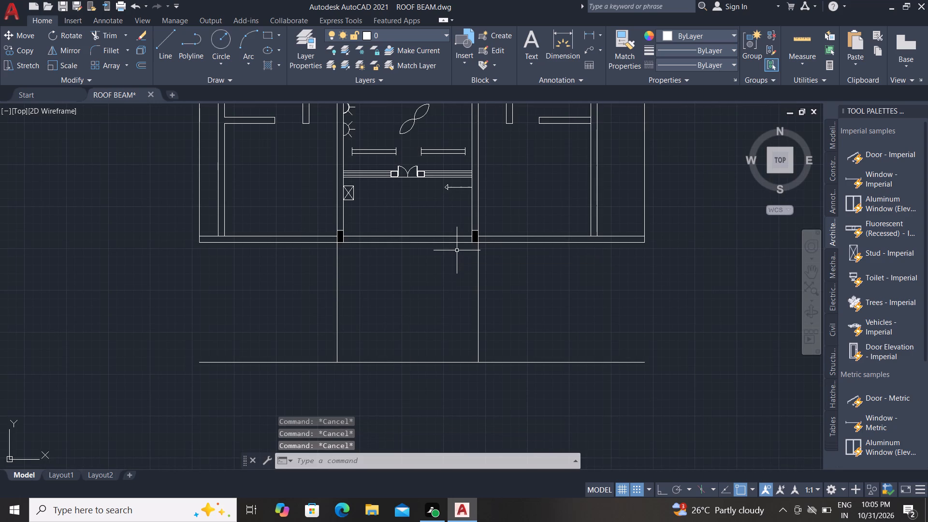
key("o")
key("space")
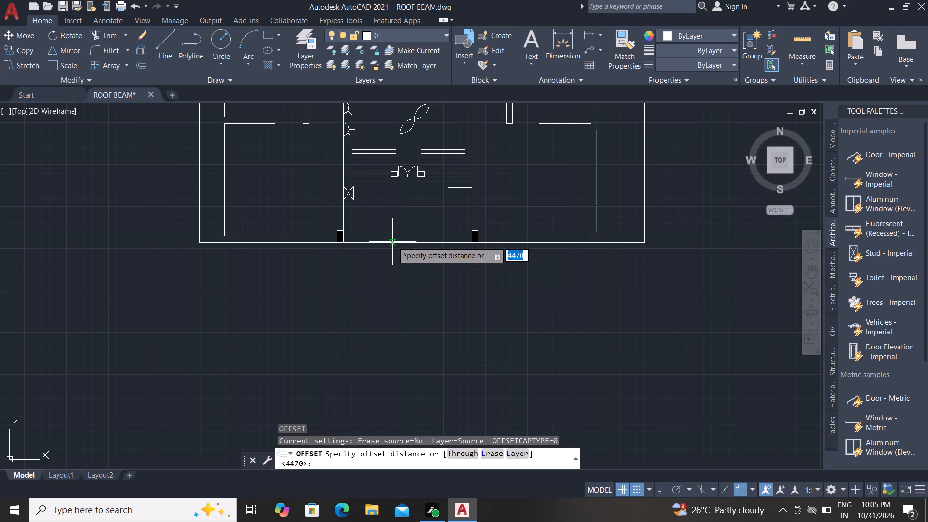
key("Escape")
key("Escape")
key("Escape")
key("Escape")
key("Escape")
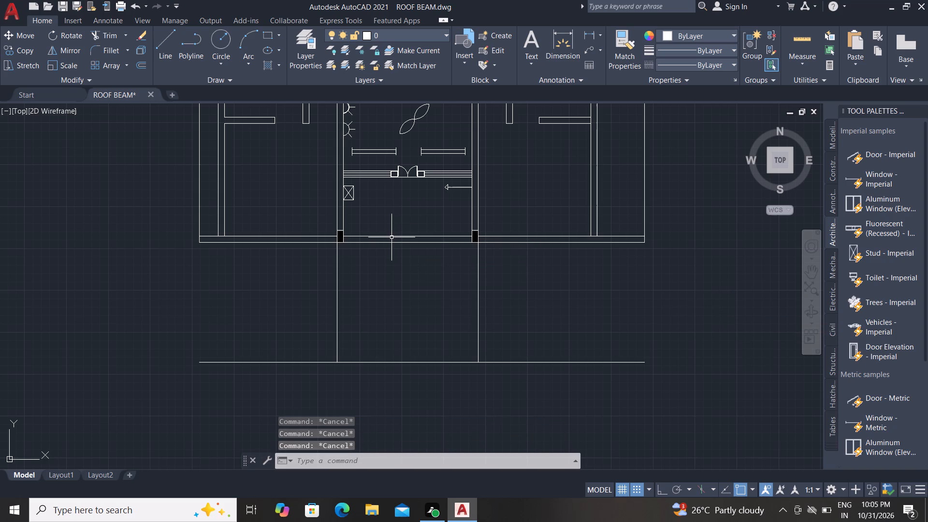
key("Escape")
Trim the offset line's two ends that project beyond the vertical lines below the middle room's bottom-left and bottom-right columns.
key("t")
type("R")
key("space")
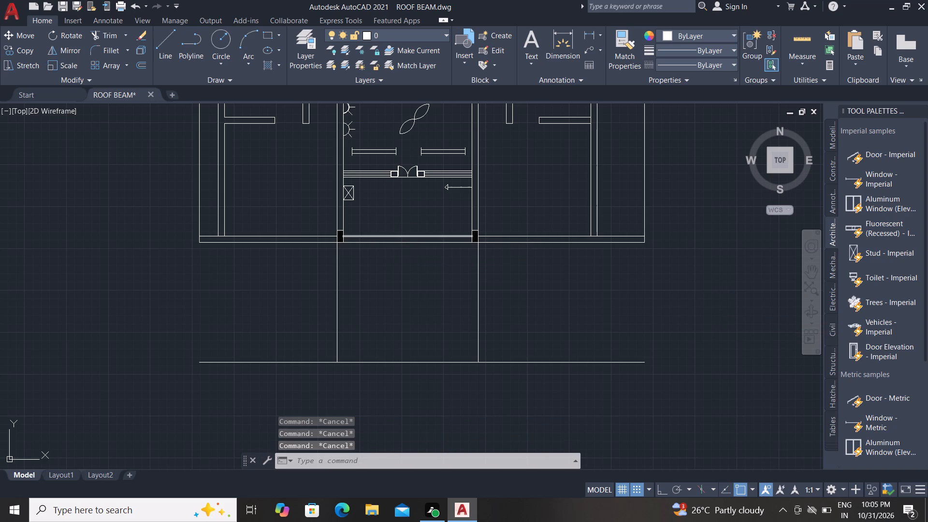
left_click(323, 341)
left_click(307, 392)
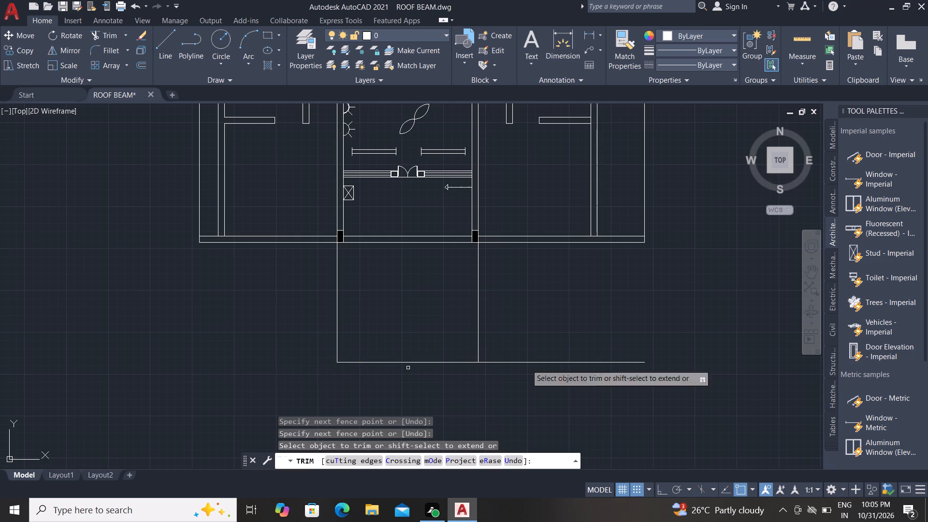
left_click(599, 327)
left_click(587, 401)
key("Escape")
key("Escape")
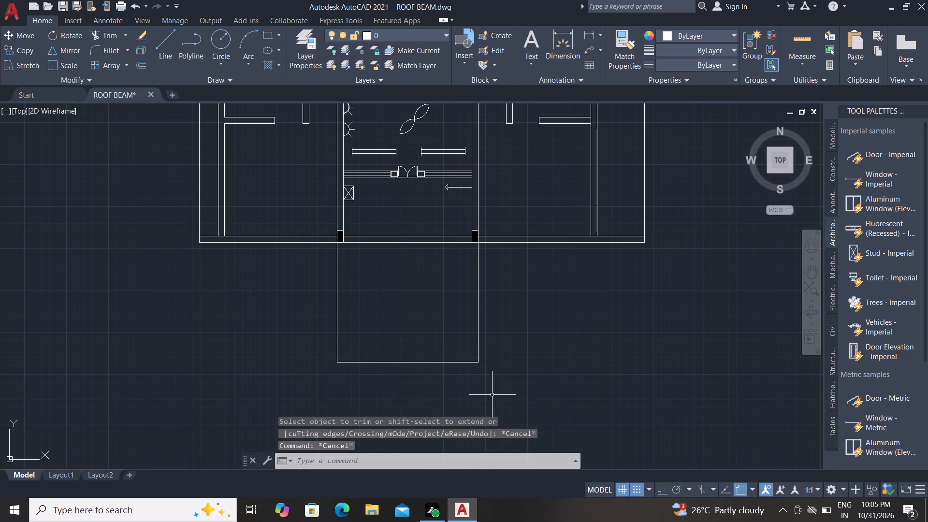
key("Escape")
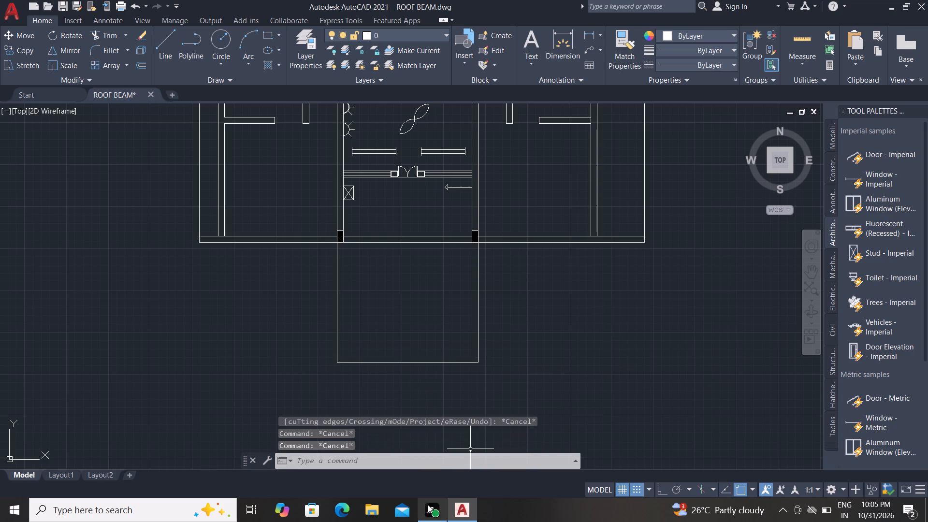
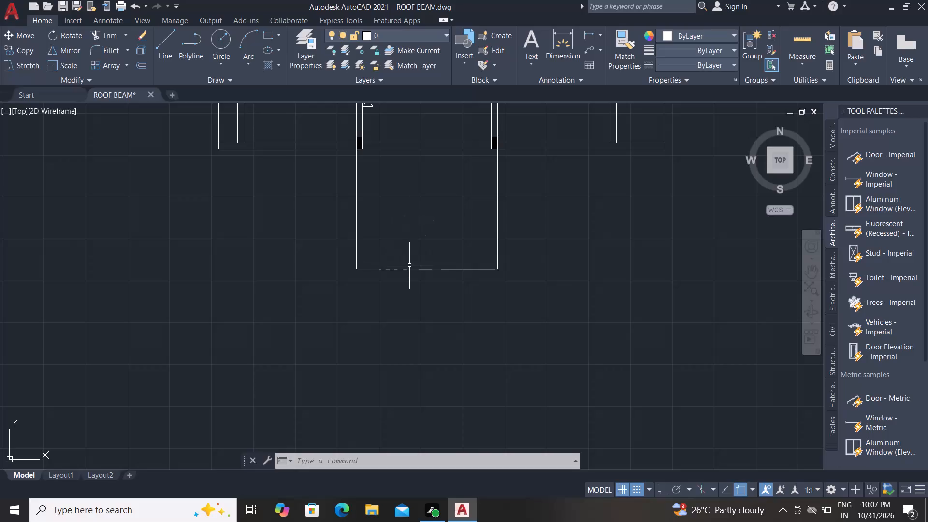
Draw a 4470 long vertical centre line from the midpoint of the extension's bottom line up to the building's bottom beam.
scroll(400, 270, "up", 1)
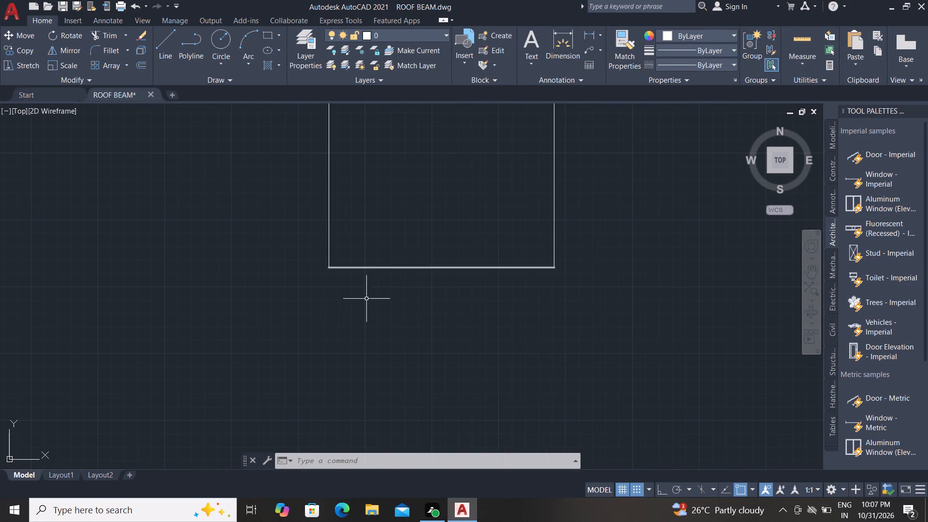
scroll(365, 312, "down", 2)
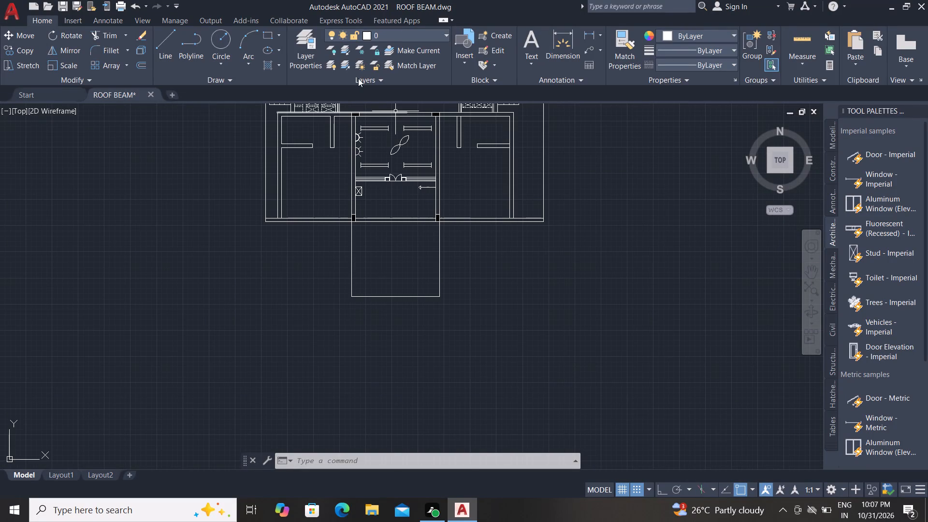
left_click(160, 40)
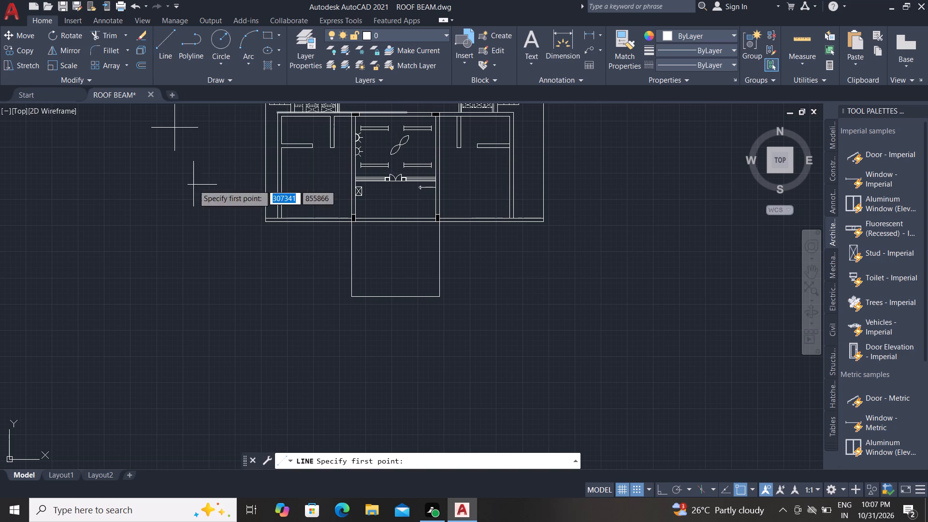
left_click(398, 295)
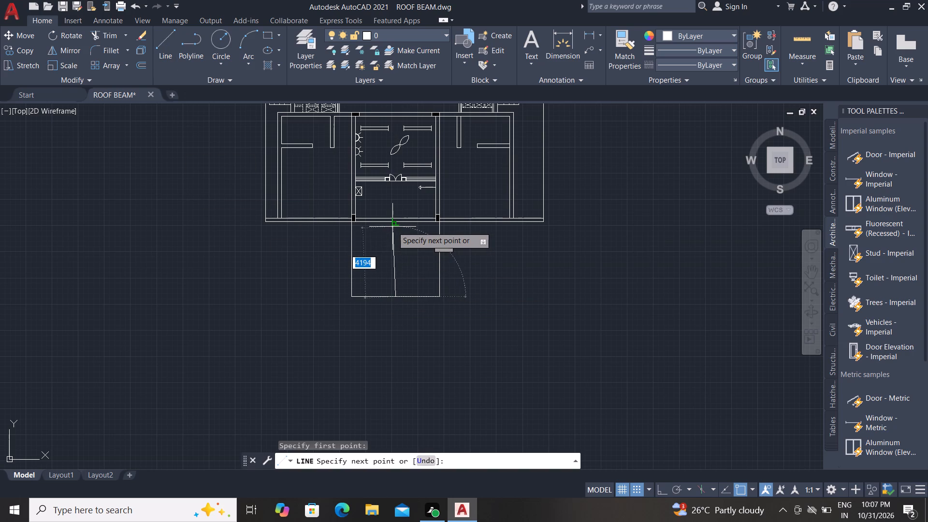
key("F8")
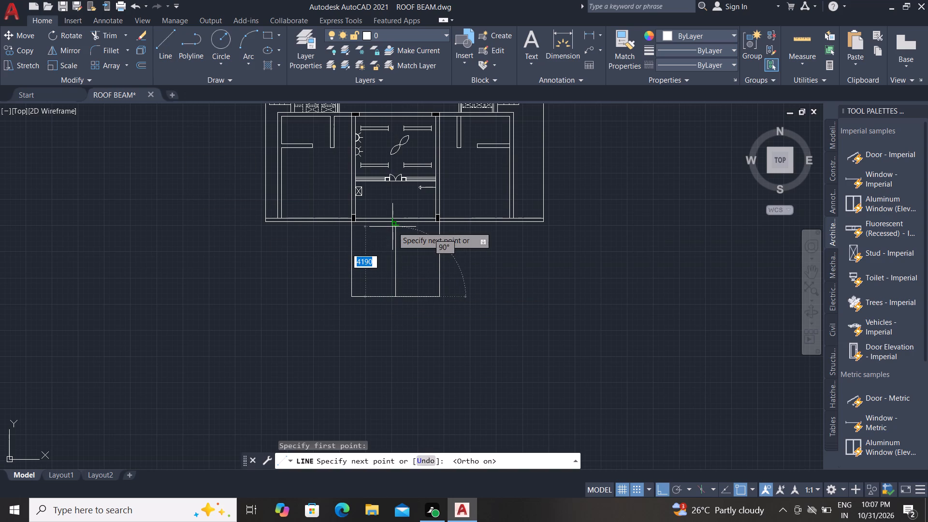
scroll(392, 227, "up", 2)
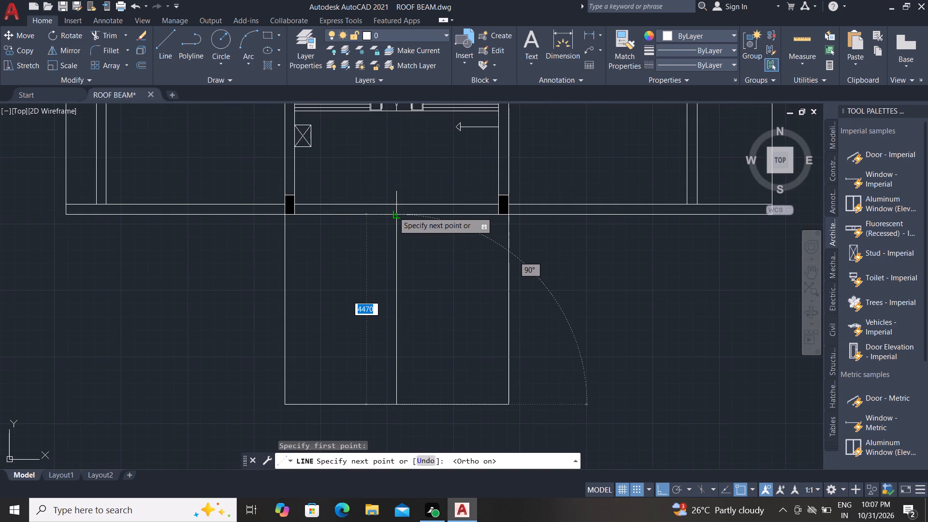
left_click(393, 212)
key("Escape")
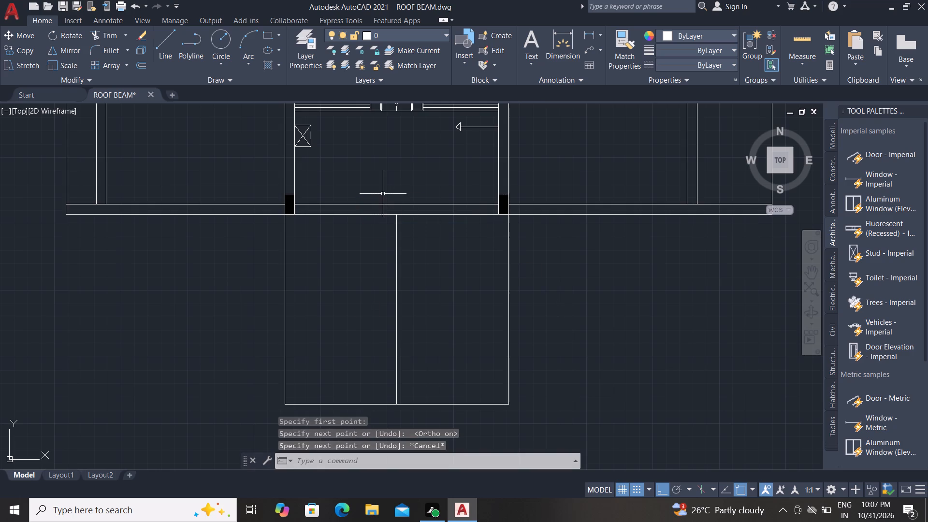
key("Escape")
key("Escape")
key("Escape")
key("Escape")
key("Escape")
key("Escape")
key("Escape")
key("Escape")
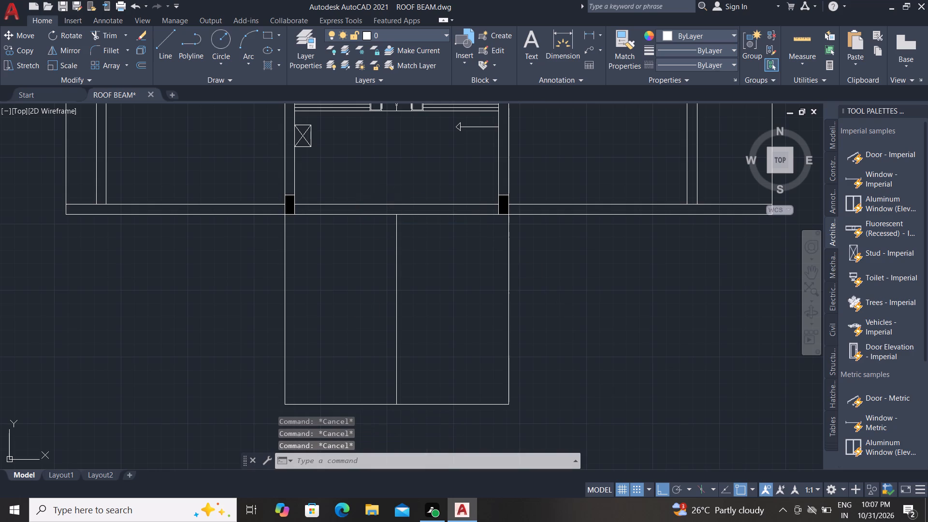
key("Escape")
key("Escape")
key("Escape")
key("o")
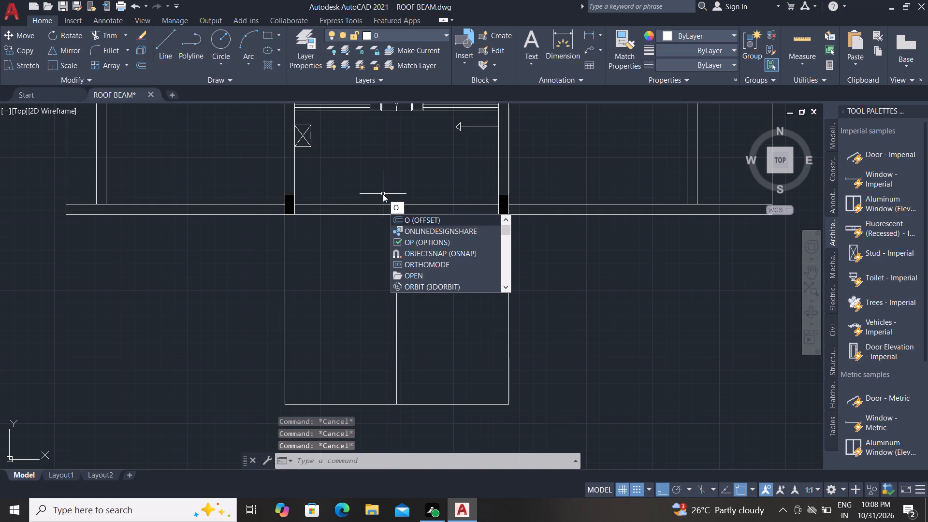
key("Escape")
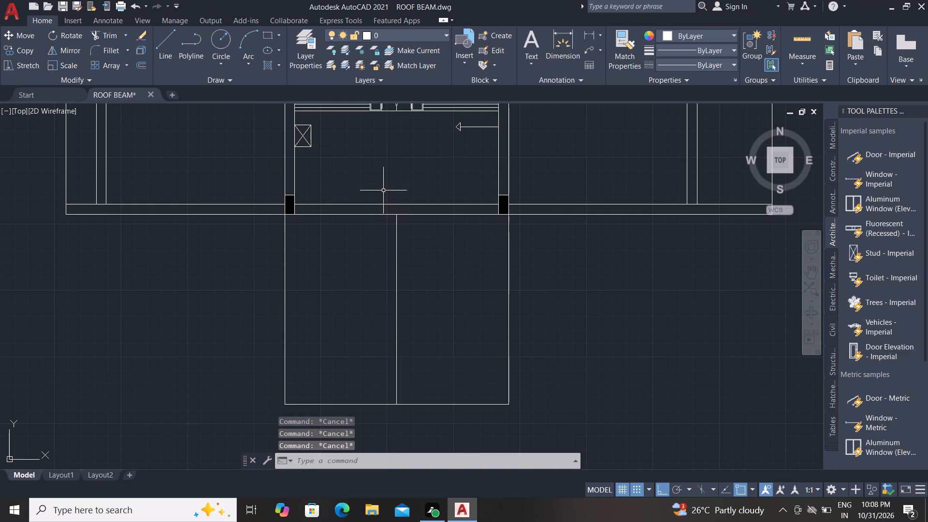
Draw a 5620 long horizontal line in the empty space below the extension outline.
left_click(164, 38)
scroll(161, 54, "down", 2)
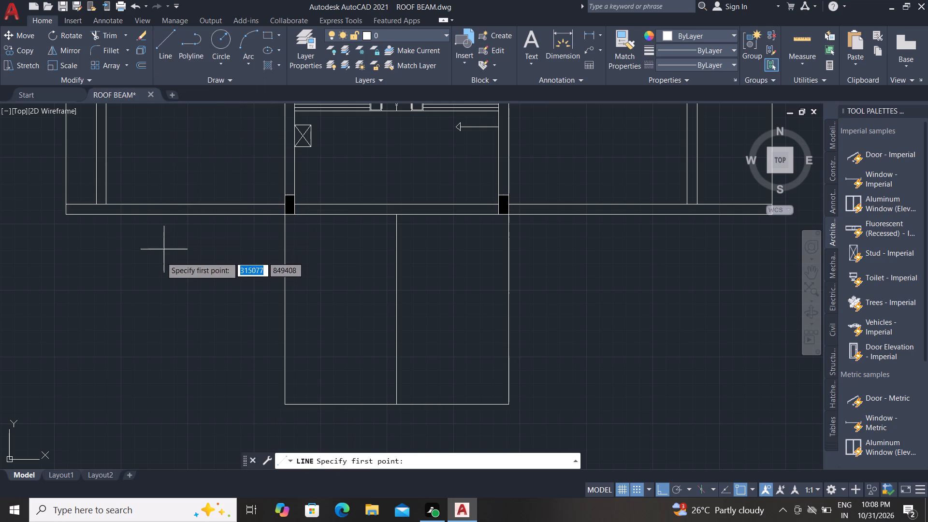
scroll(159, 265, "down", 3)
left_click(153, 366)
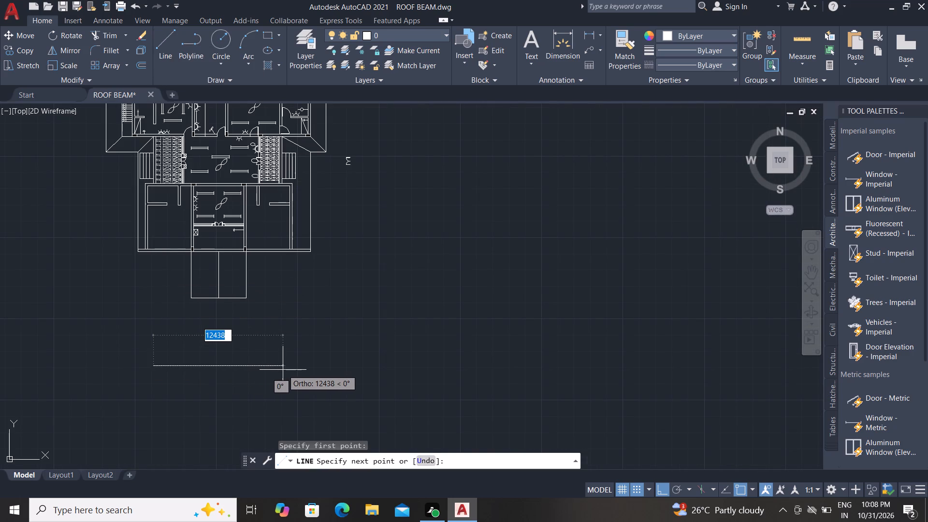
key("5")
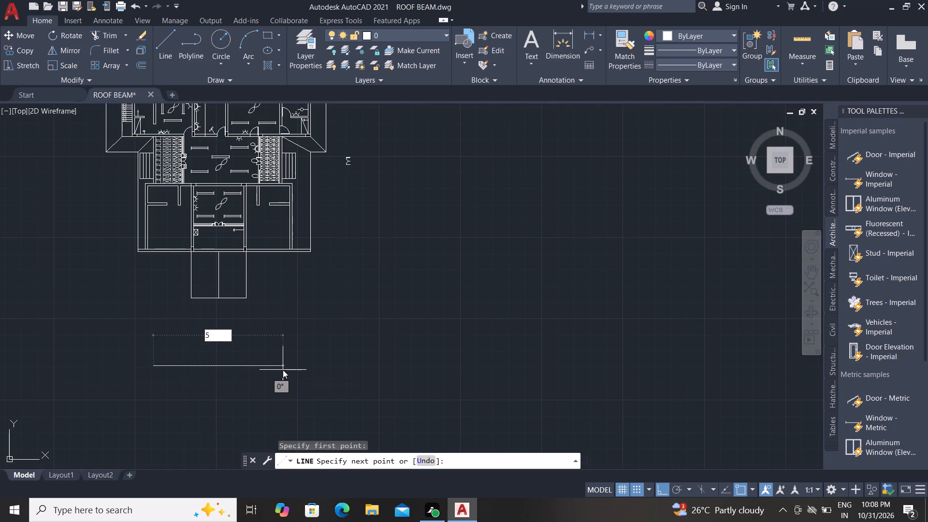
key("6")
key("2")
type("0")
key("space")
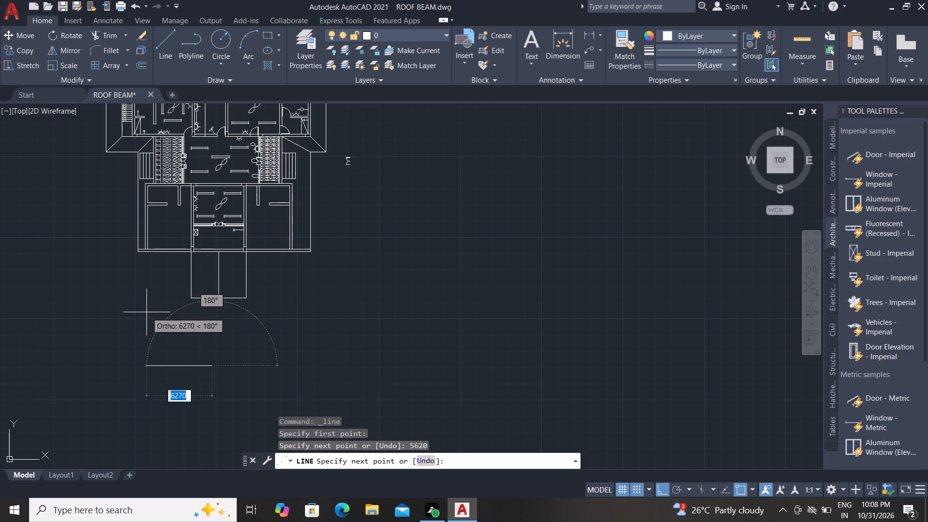
key("Escape")
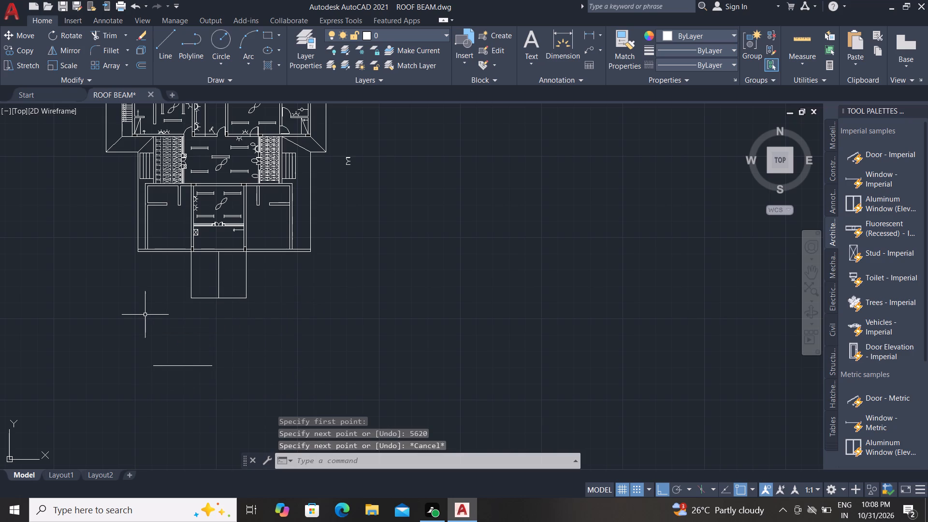
Draw a vertical line about 1075 long upward from the midpoint of the separate 5620 long line.
scroll(162, 375, "up", 1)
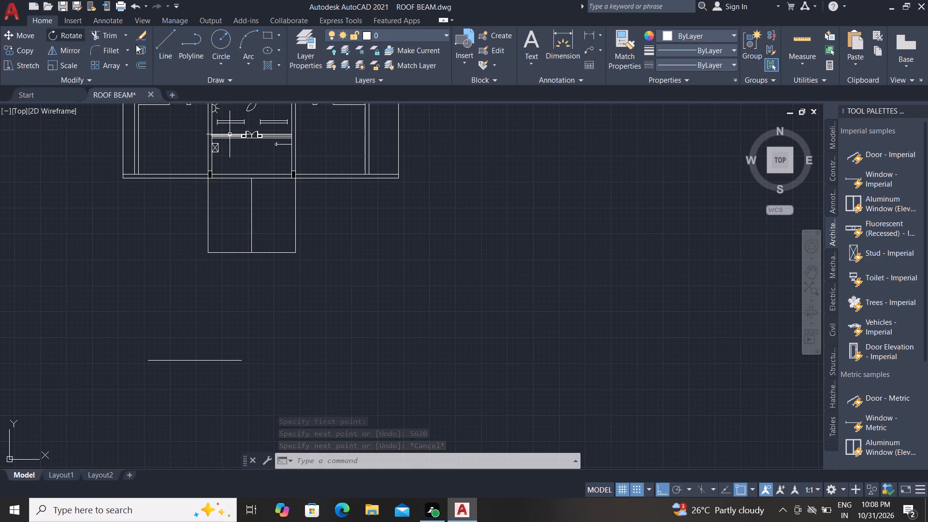
left_click(165, 37)
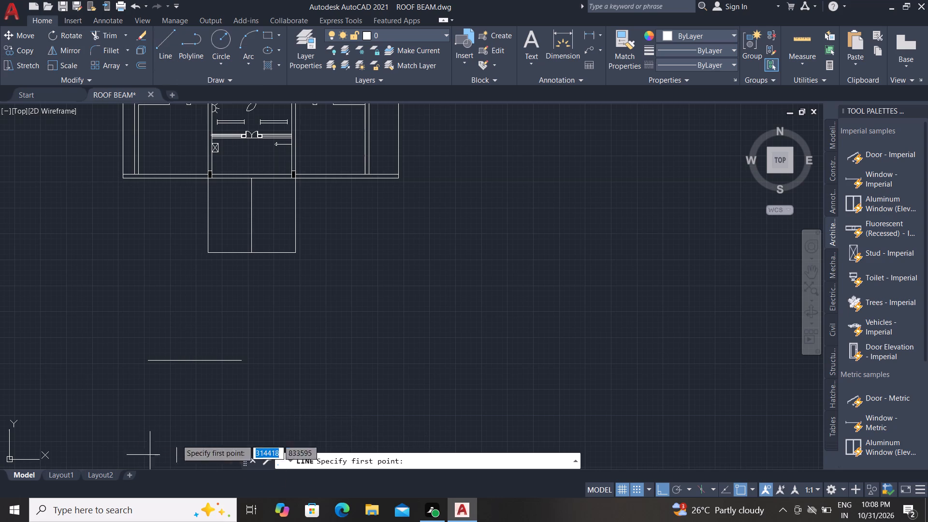
left_click(195, 362)
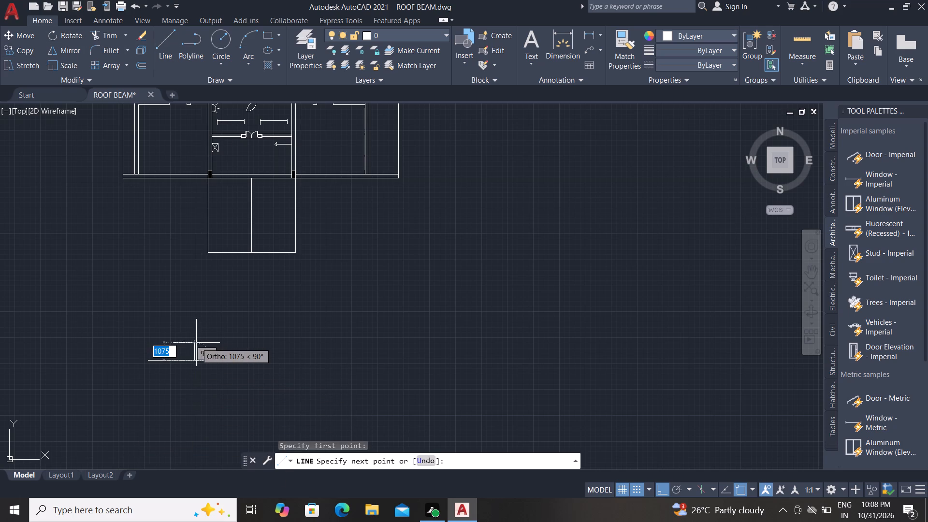
left_click(195, 343)
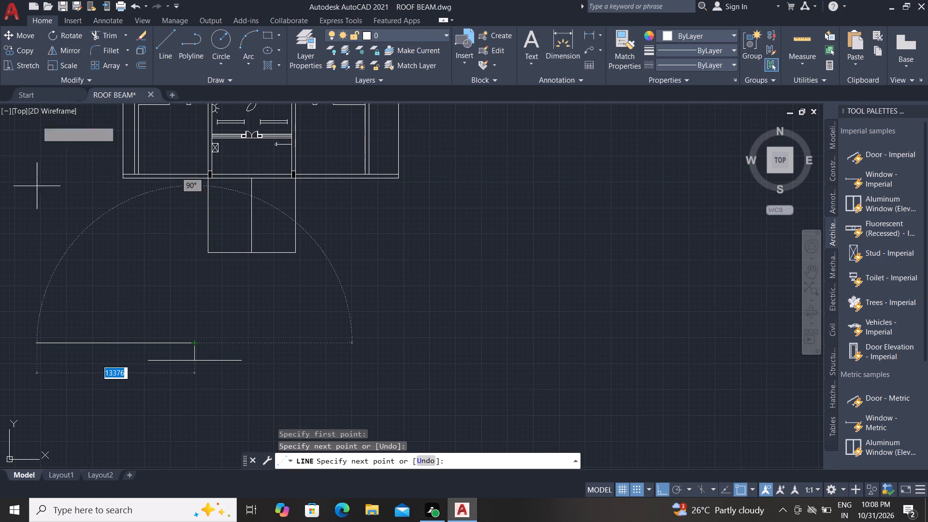
key("Escape")
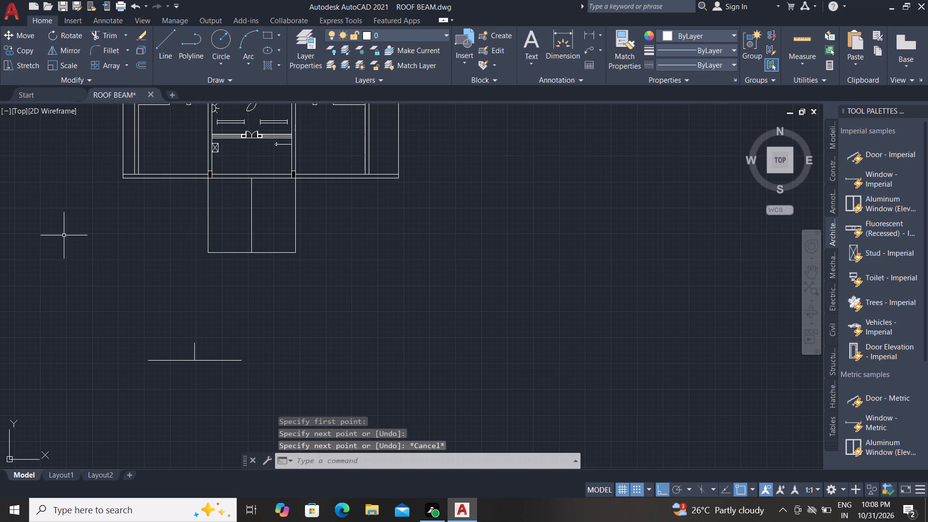
Move the 5620 long line and its short vertical line from their junction to the centre line's lower end on the extension's bottom line.
scroll(149, 384, "up", 3)
scroll(148, 219, "down", 1)
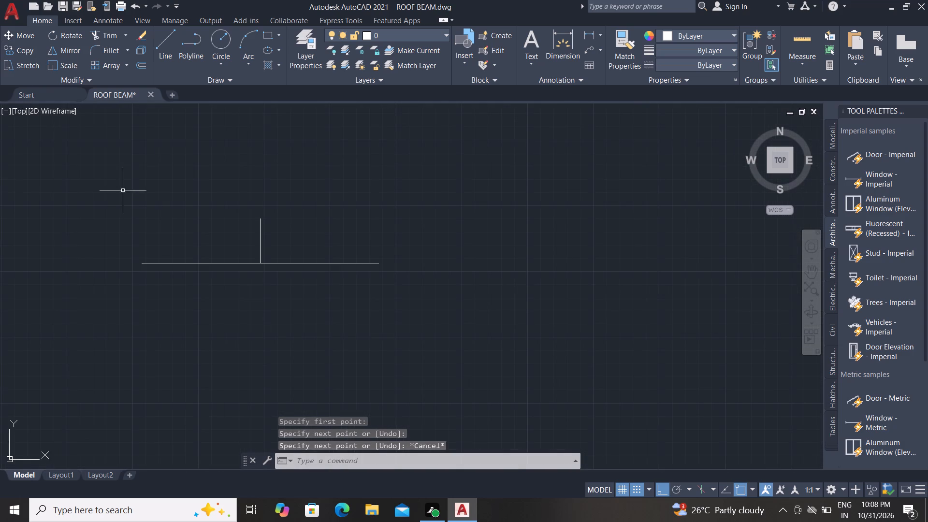
left_click(123, 190)
left_click(426, 330)
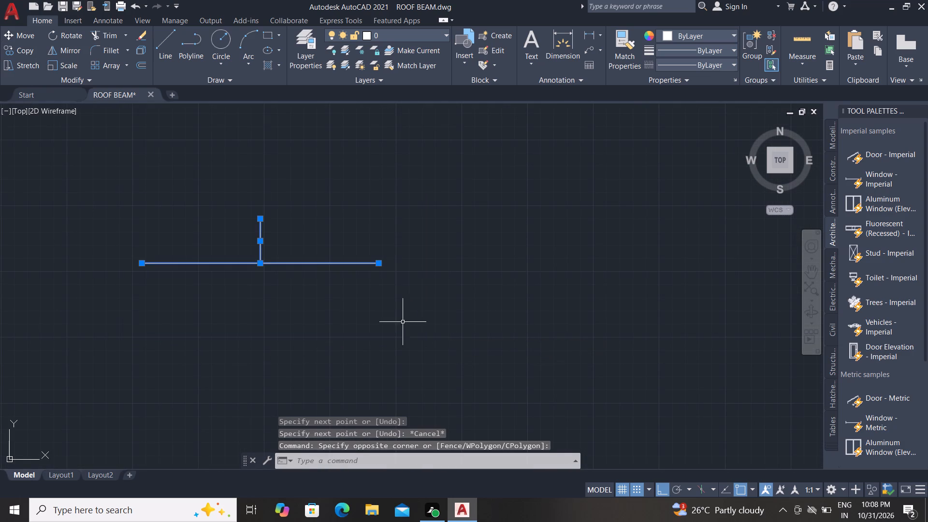
left_click(9, 33)
left_click(260, 263)
scroll(253, 302, "down", 2)
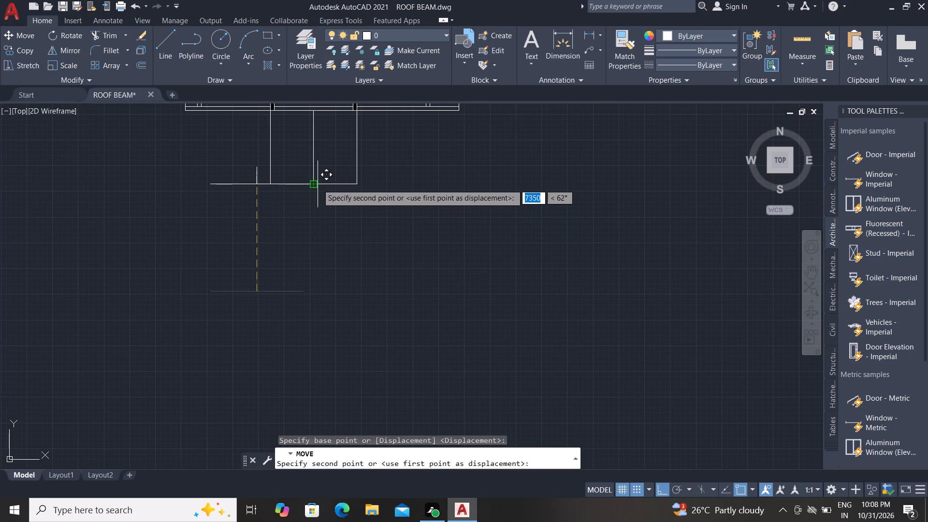
key("F8")
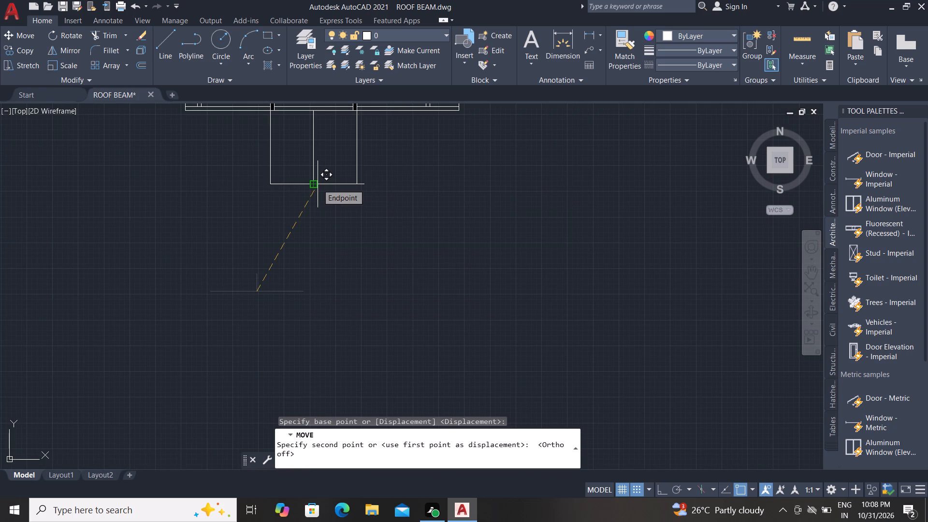
scroll(311, 182, "up", 3)
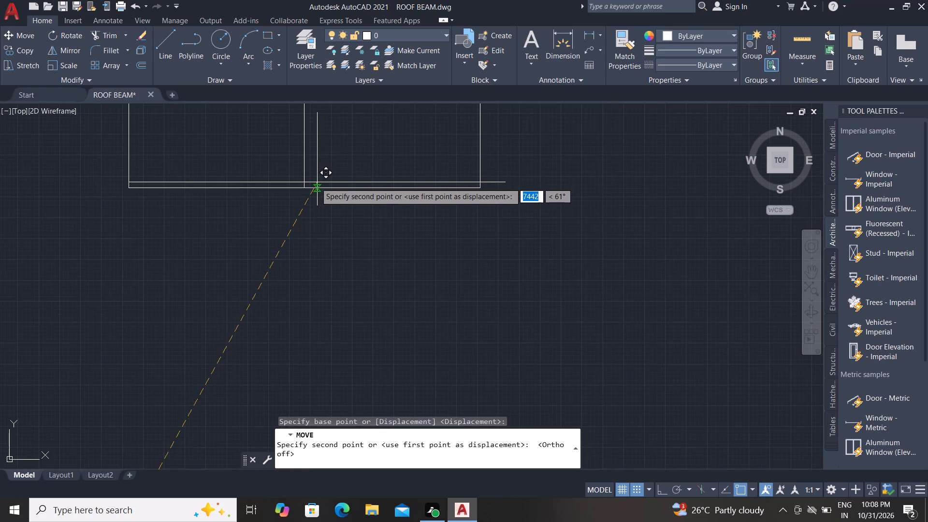
left_click(306, 187)
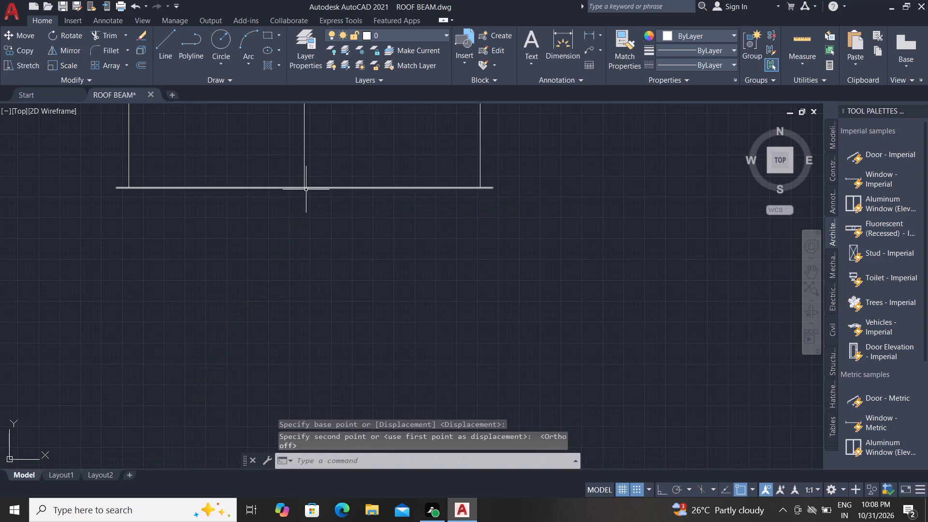
key("Escape")
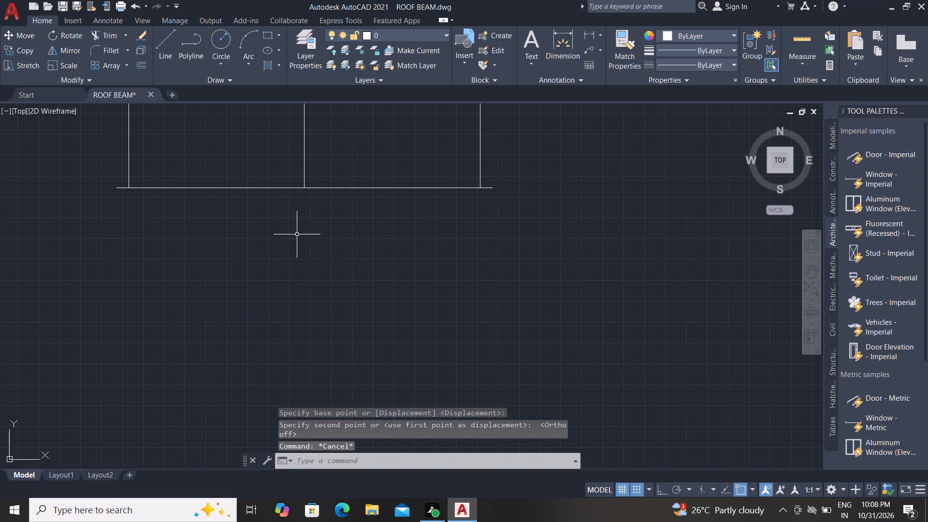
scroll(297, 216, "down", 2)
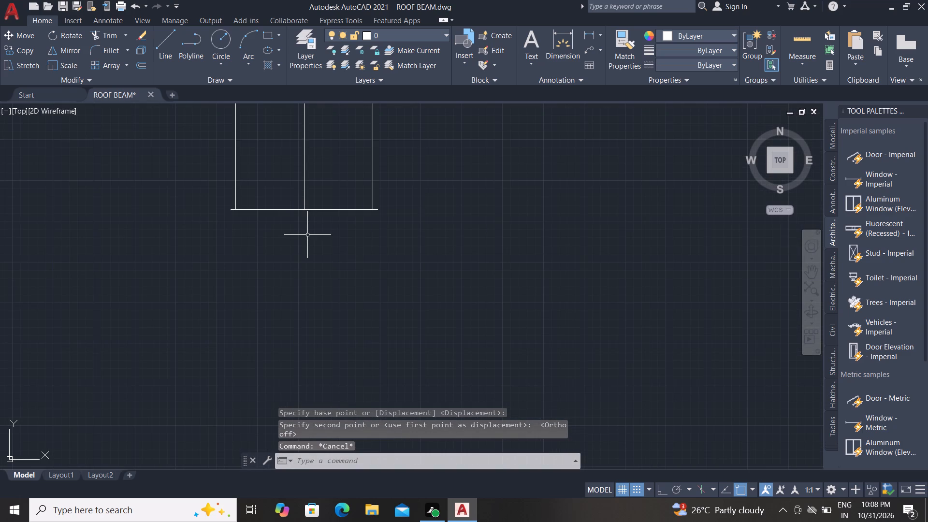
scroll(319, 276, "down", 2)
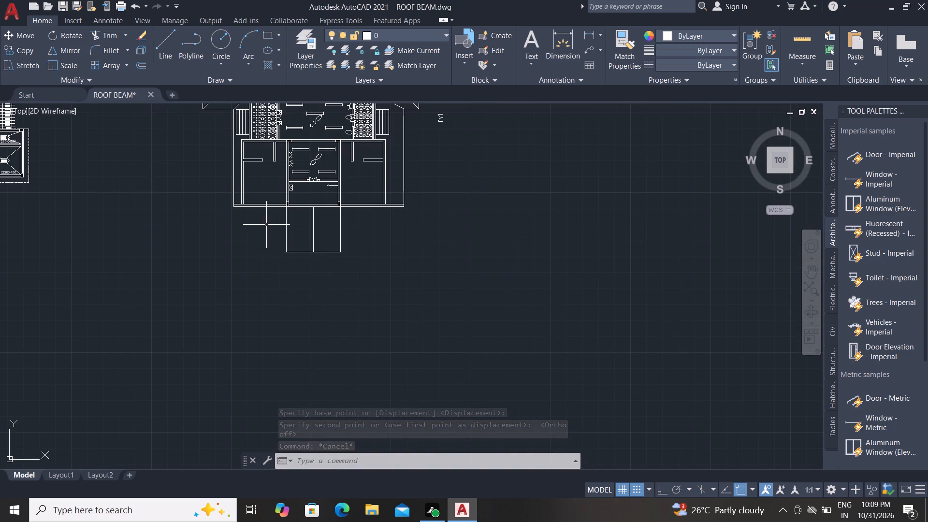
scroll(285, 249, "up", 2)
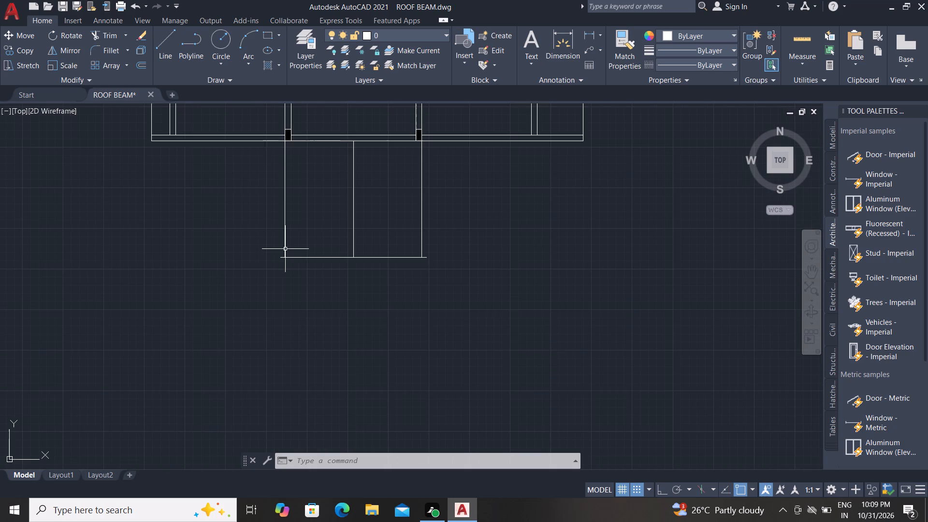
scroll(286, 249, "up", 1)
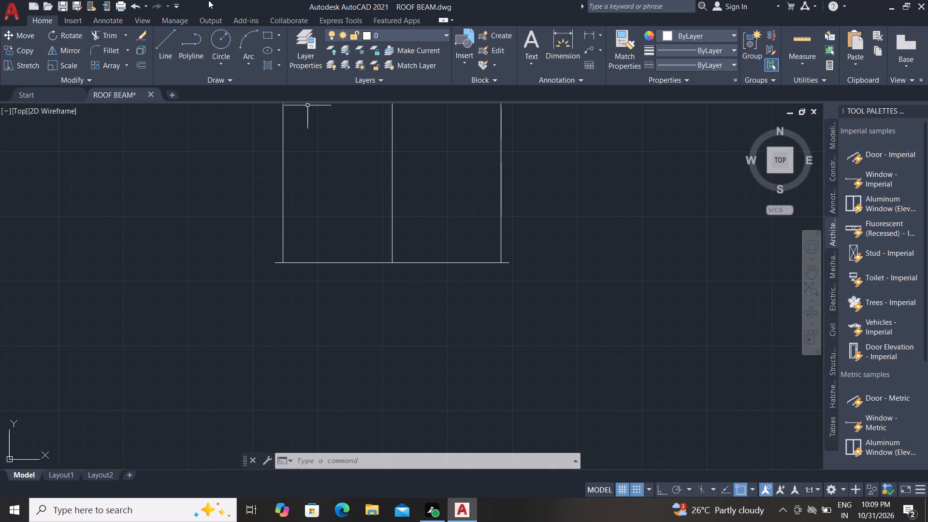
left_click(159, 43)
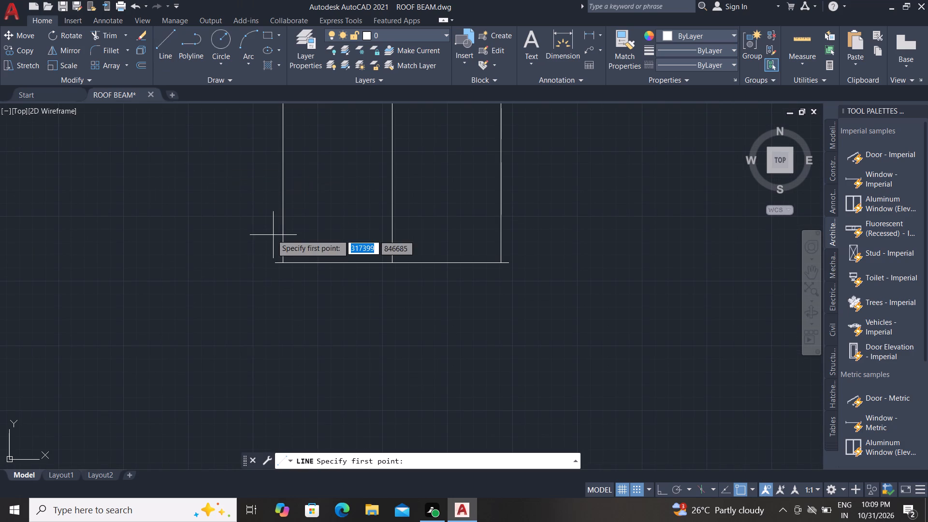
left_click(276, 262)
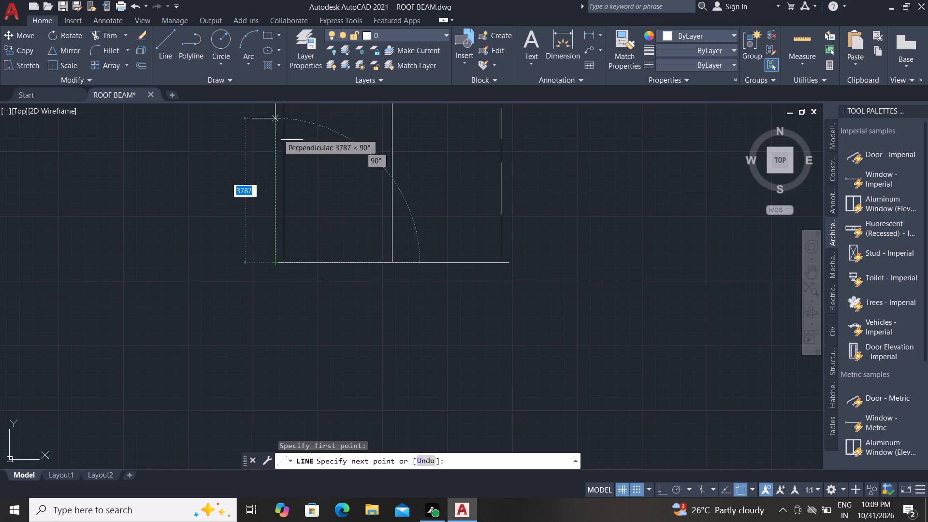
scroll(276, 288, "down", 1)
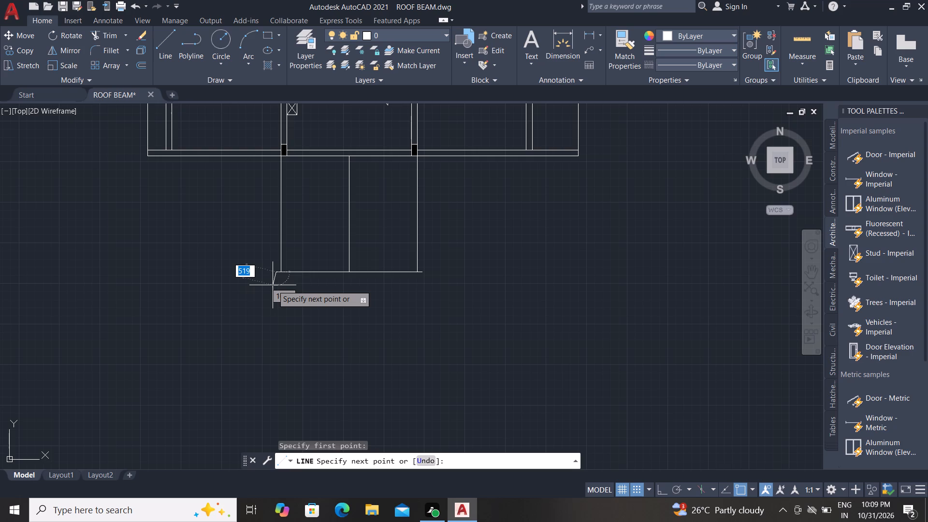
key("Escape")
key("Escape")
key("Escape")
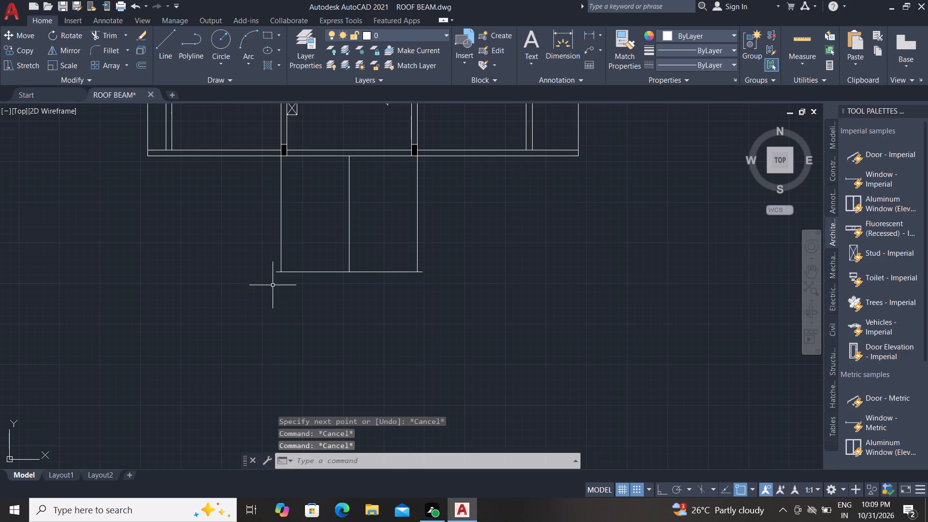
Measure the spacing between the left wing's outer wall and the roof outline beside it, down to the bottom corner.
scroll(262, 318, "down", 2)
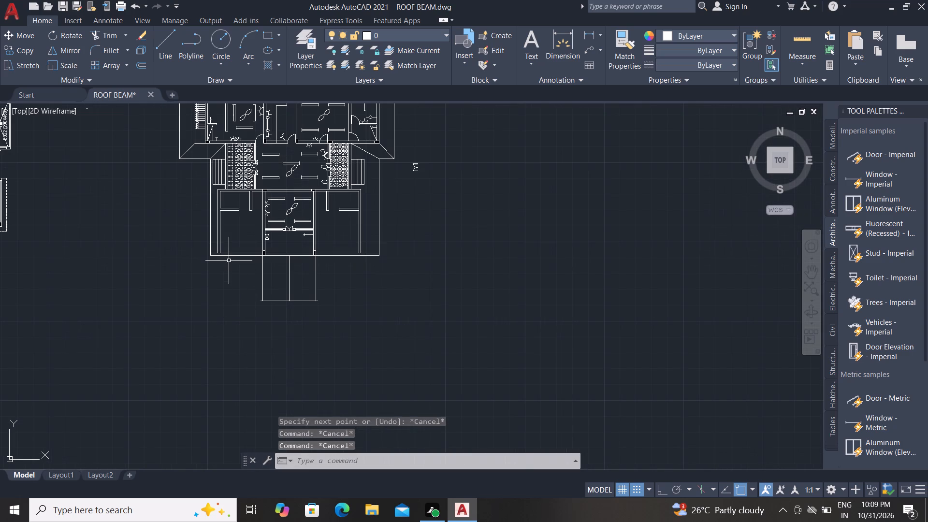
scroll(217, 234, "up", 2)
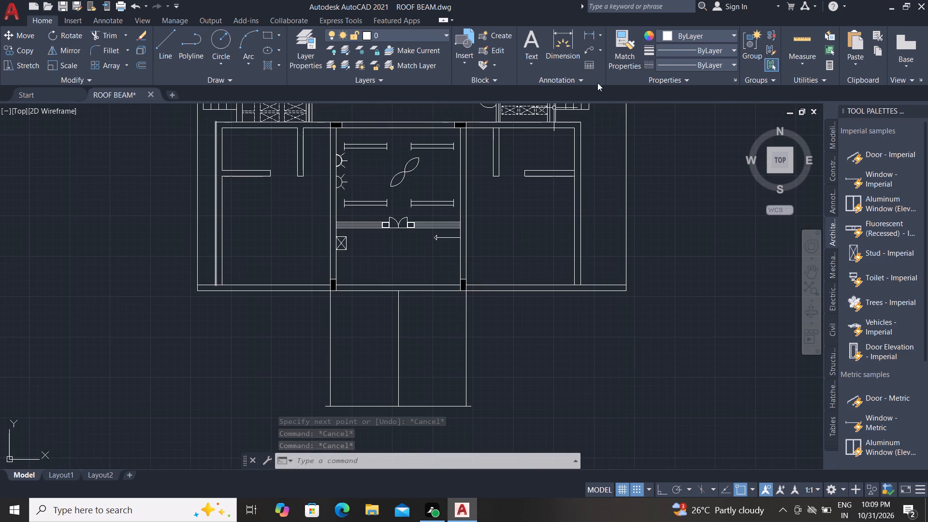
left_click(798, 35)
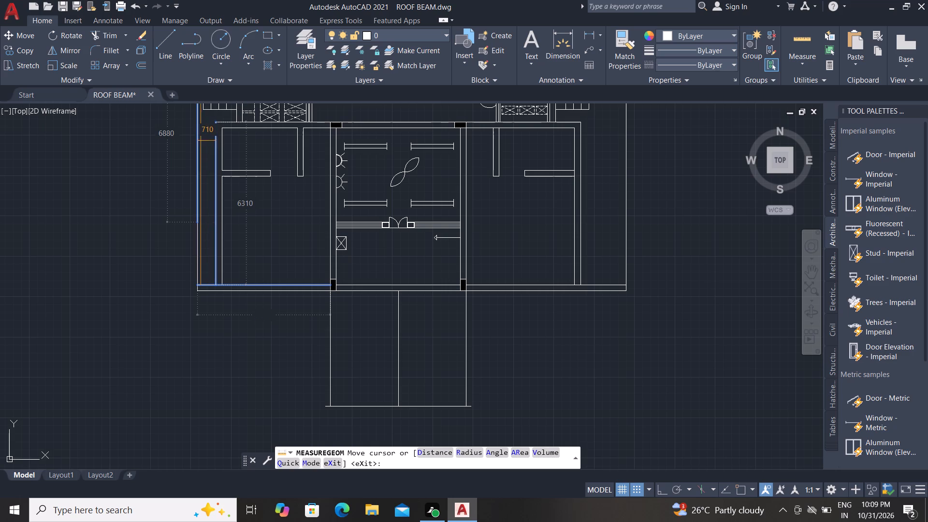
scroll(211, 293, "down", 1)
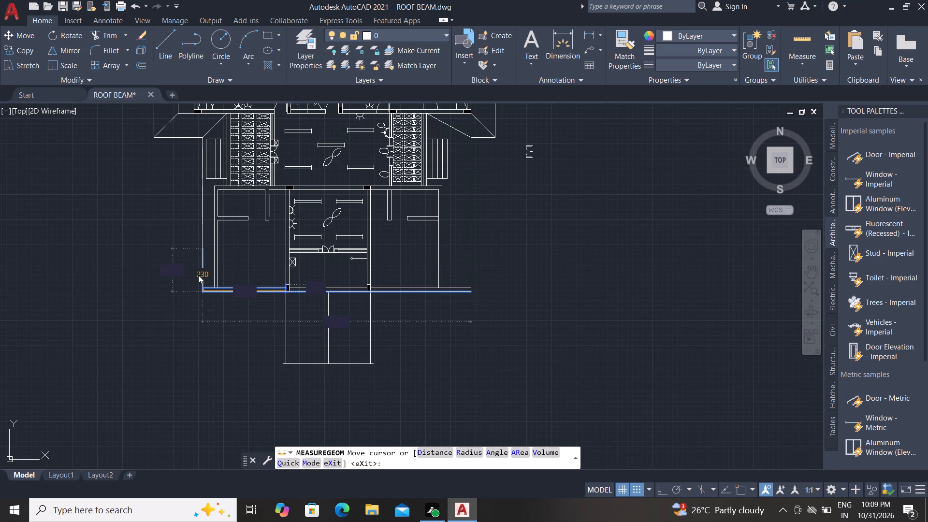
key("Escape")
Trim away the vertical roof outline line beside the left wing's outer wall.
type("TR")
key("space")
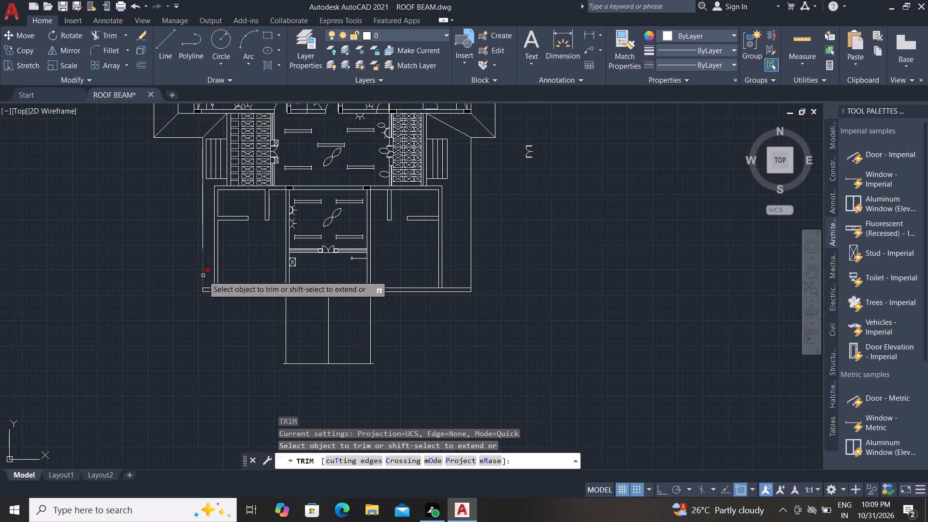
left_click(203, 275)
left_click(204, 233)
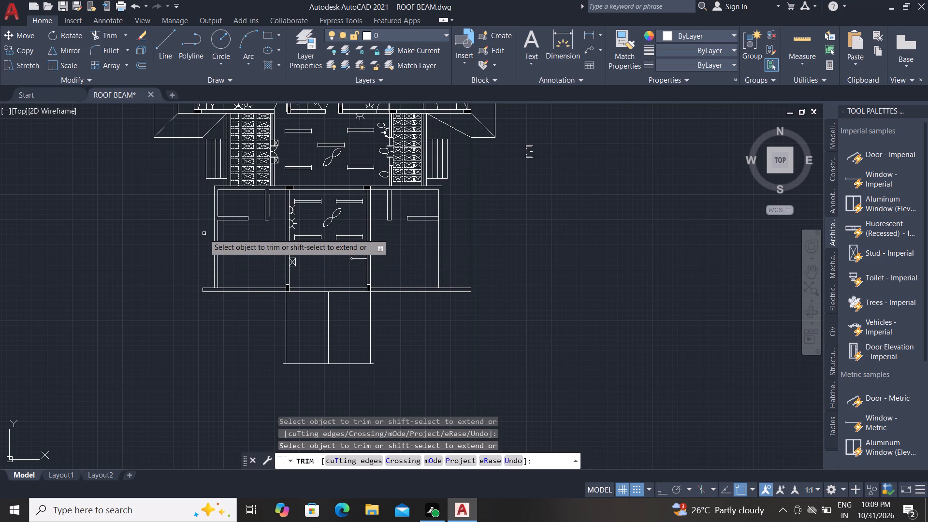
key("Escape")
Offset the left wing's outer wall line and the building's bottom line outward by 1500.
type("O 15")
type("00")
key("space")
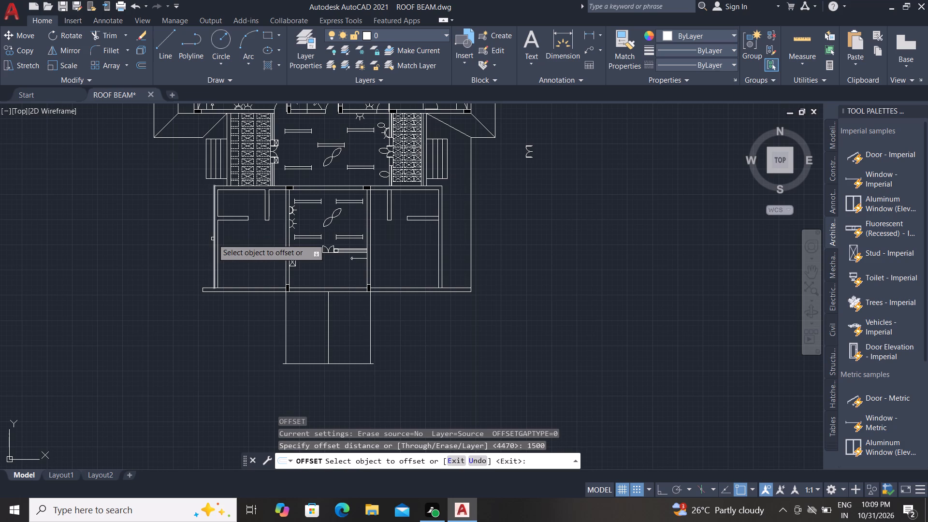
left_click(213, 239)
left_click(154, 246)
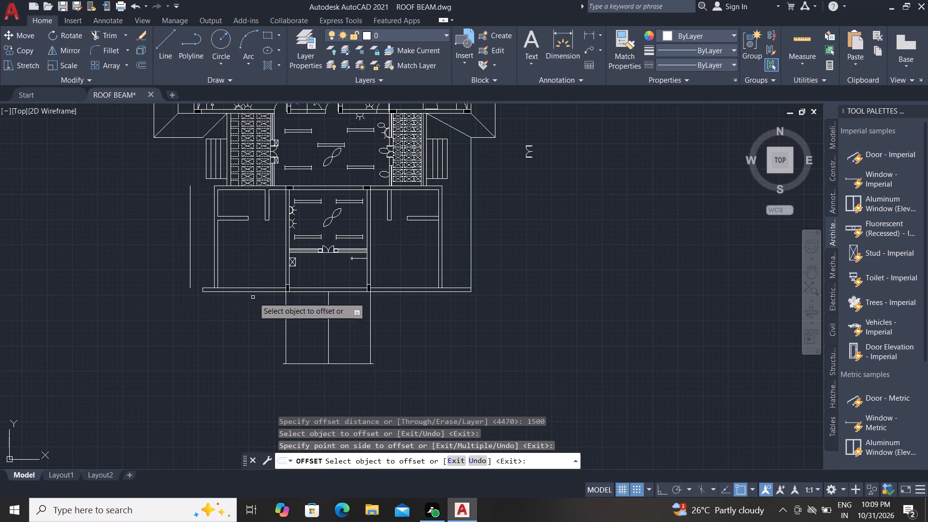
left_click(250, 298)
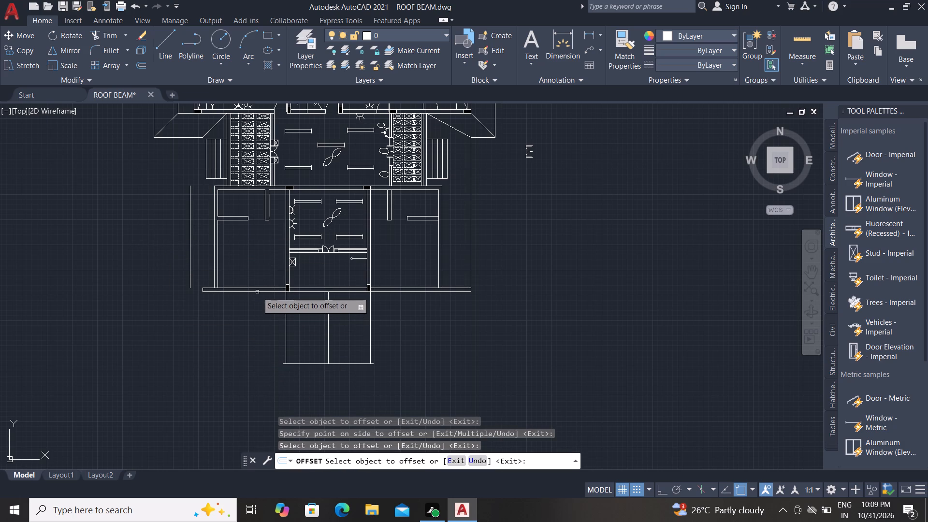
left_click(257, 292)
left_click(240, 350)
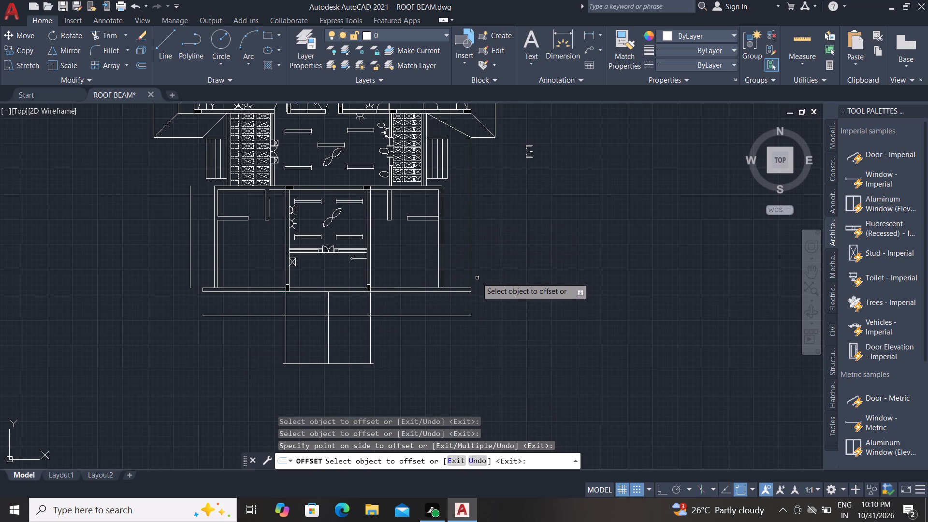
key("Escape")
Extend the right outline line down to the lower offset line and the left offset line up to the eave line.
type("EX")
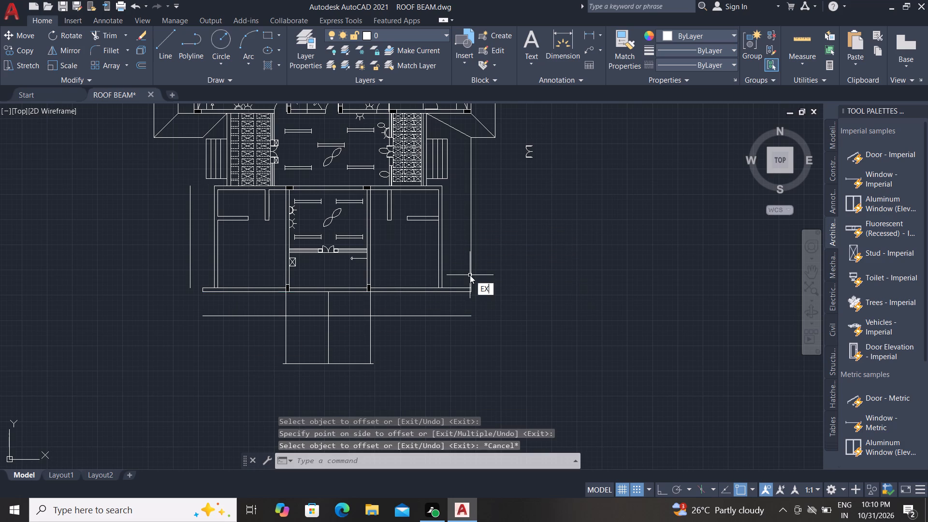
key("space")
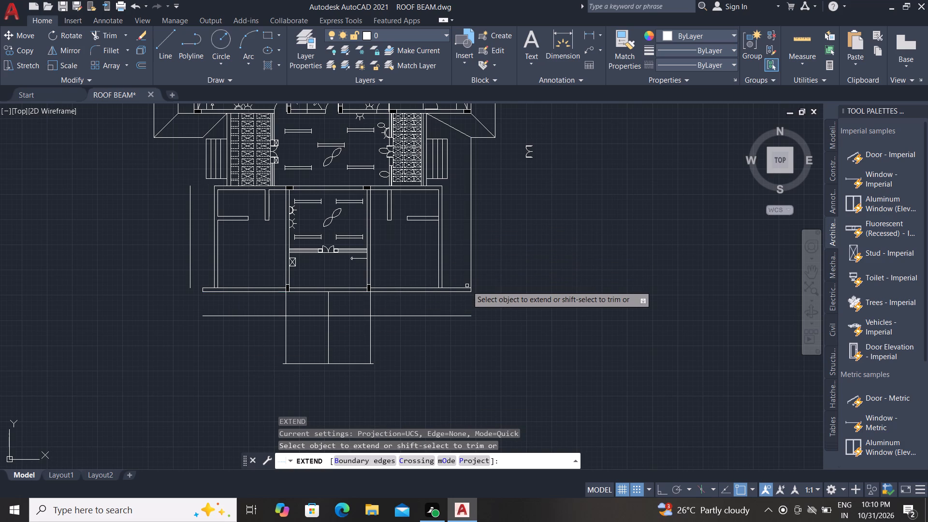
left_click(472, 285)
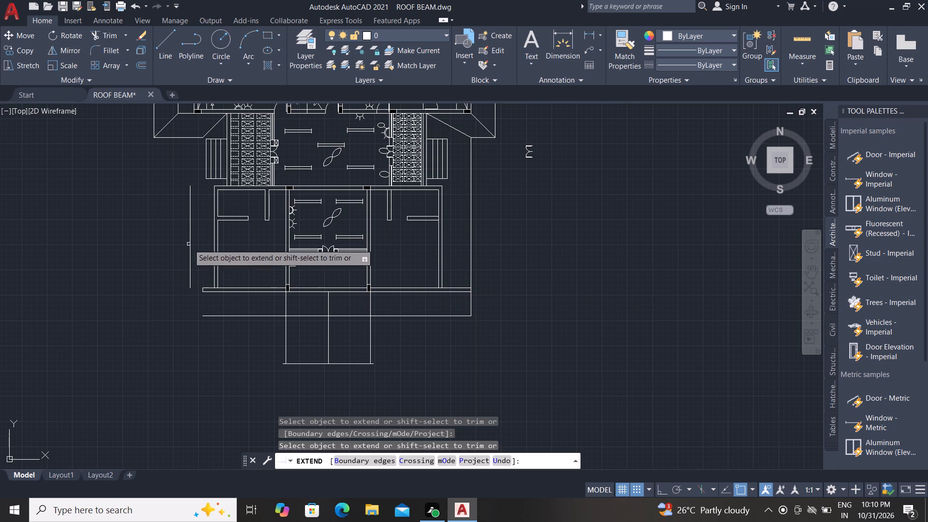
left_click(190, 193)
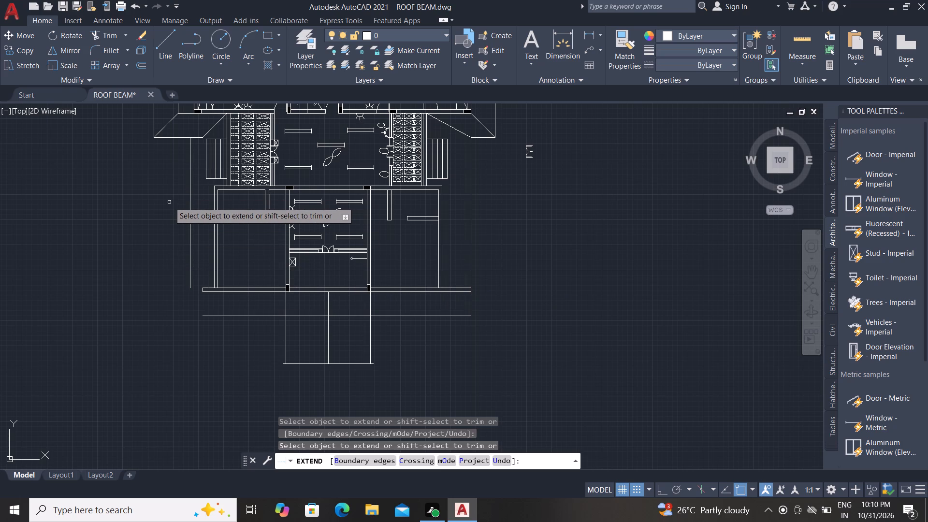
key("Escape")
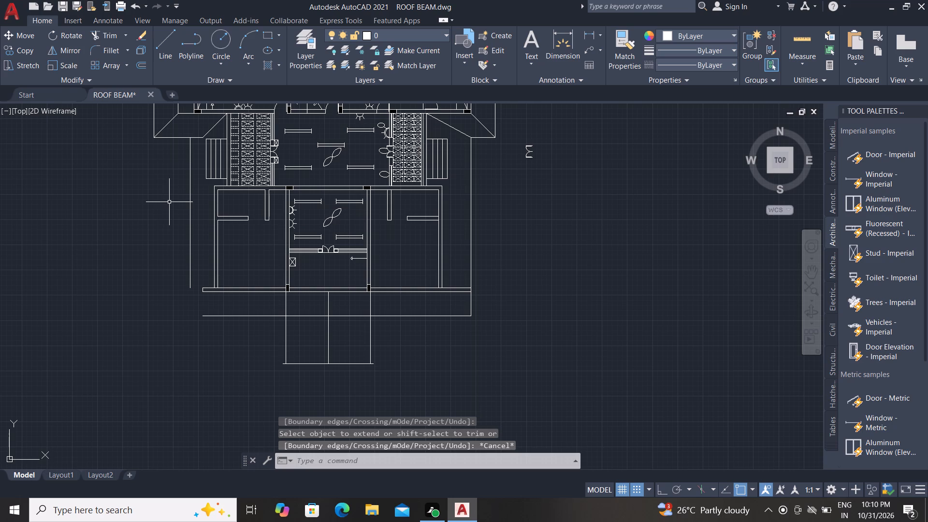
Trim the left eave line's stub past the new vertical outline and remove the old diagonal roof line there.
type("TR")
key("space")
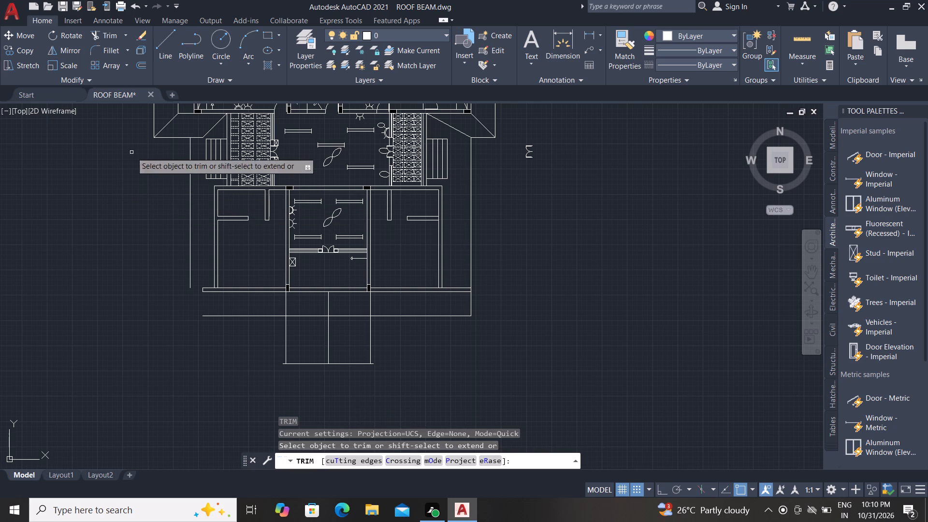
scroll(202, 126, "up", 1)
left_click(189, 134)
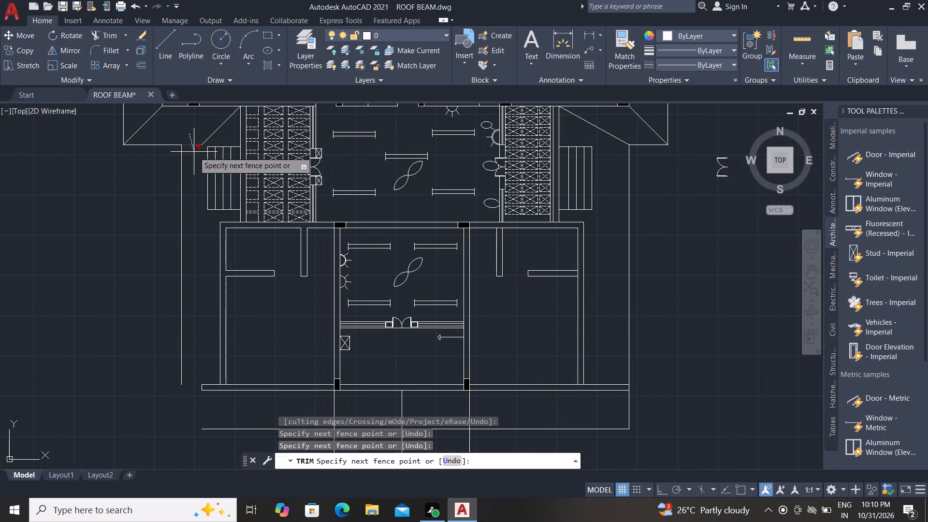
left_click(194, 152)
left_click(207, 138)
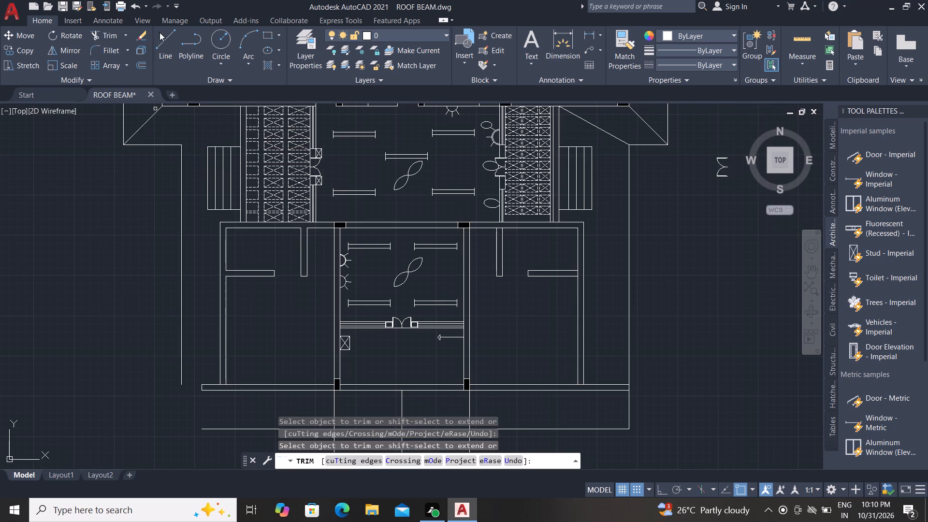
Draw a diagonal line about 2700 long from the new left eave corner to the top of the adjacent stair-side wall line.
left_click(168, 34)
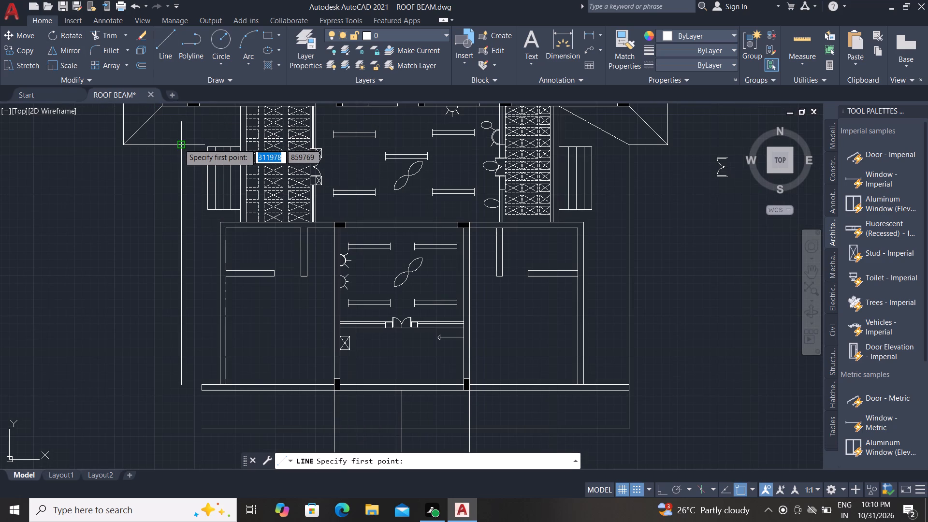
left_click(179, 144)
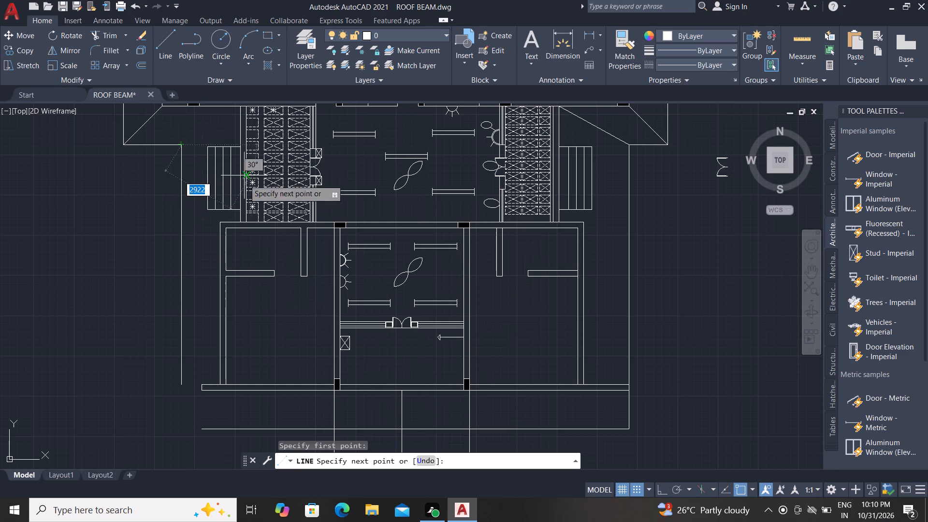
scroll(267, 202, "down", 2)
scroll(246, 142, "up", 3)
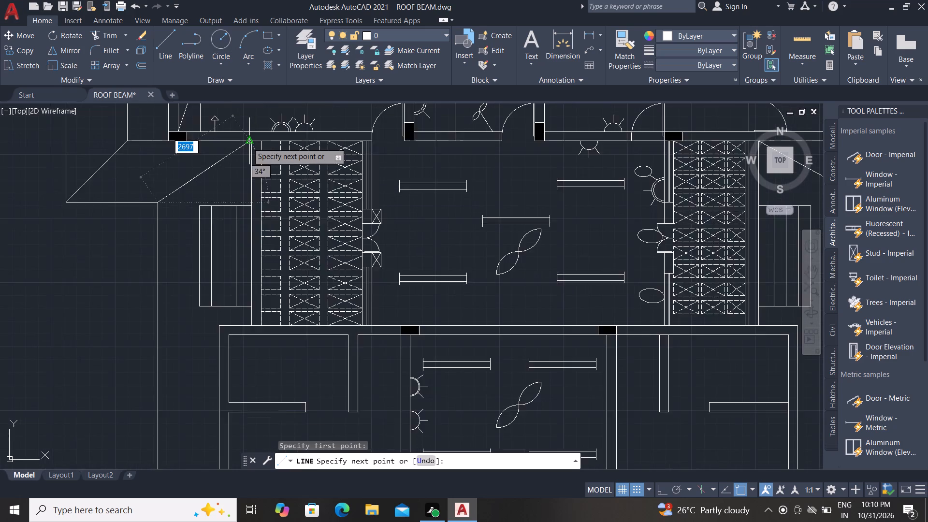
scroll(247, 143, "up", 1)
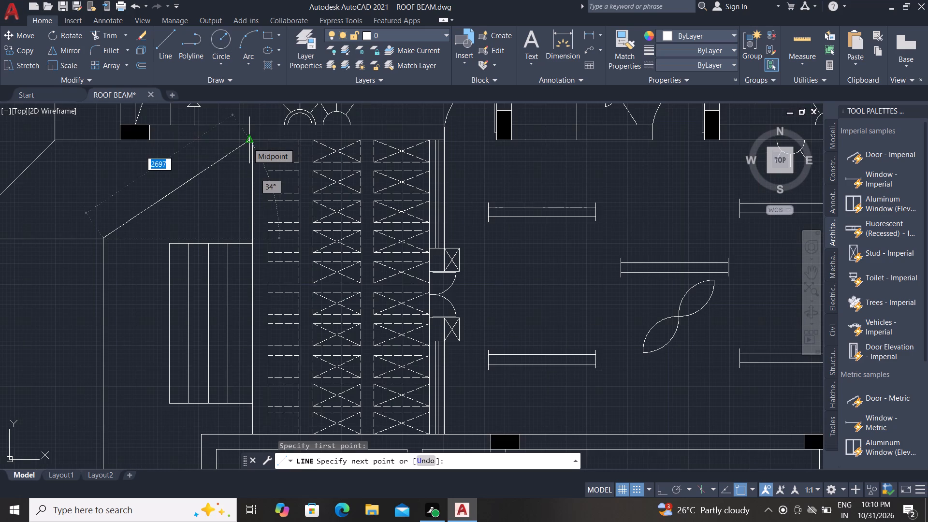
scroll(249, 143, "up", 3)
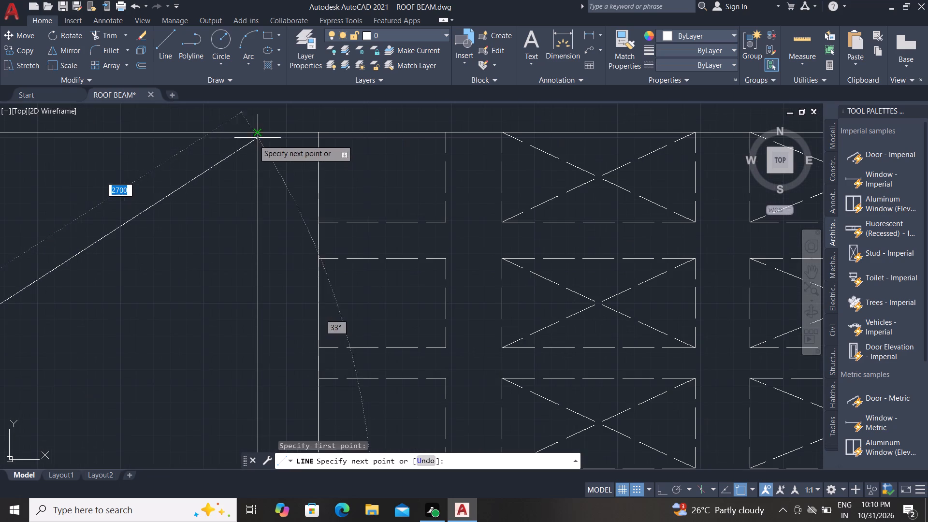
left_click(258, 132)
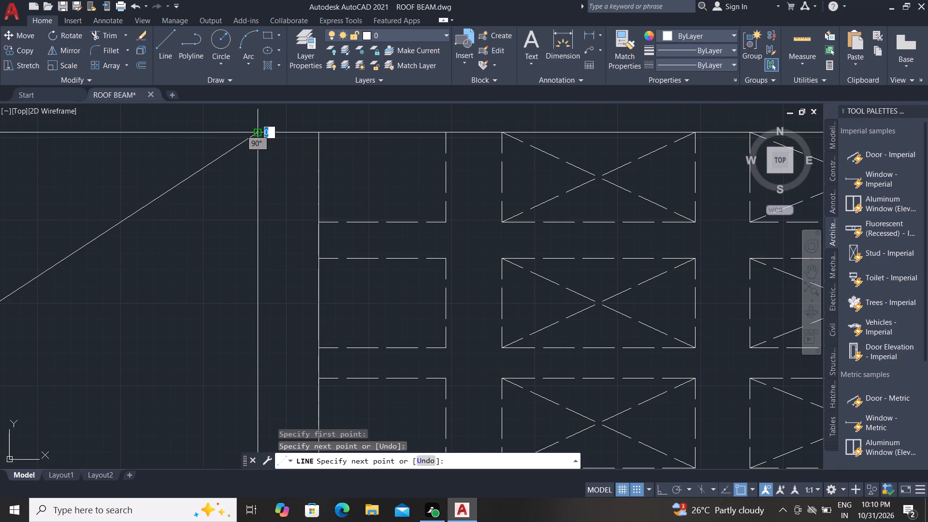
key("Escape")
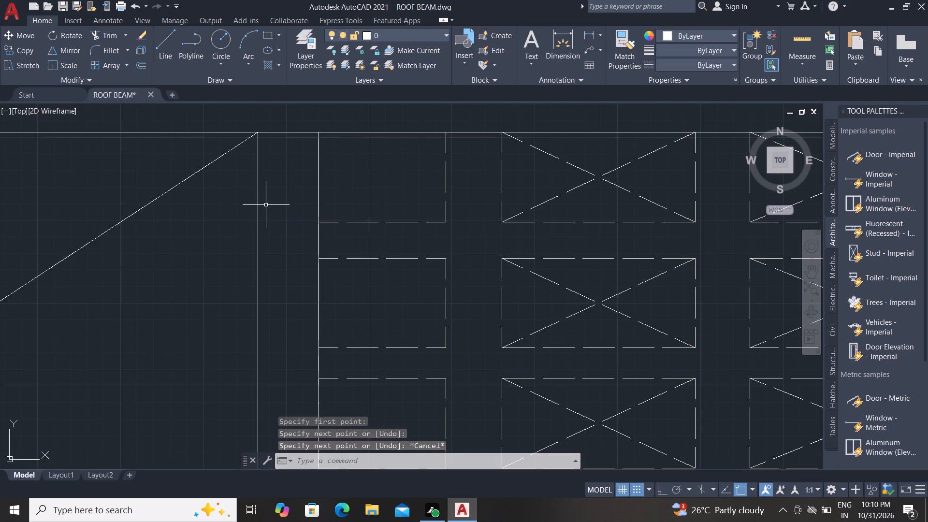
Fillet the left vertical outline and the lower offset line into a sharp corner at the building's bottom left.
scroll(266, 205, "down", 5)
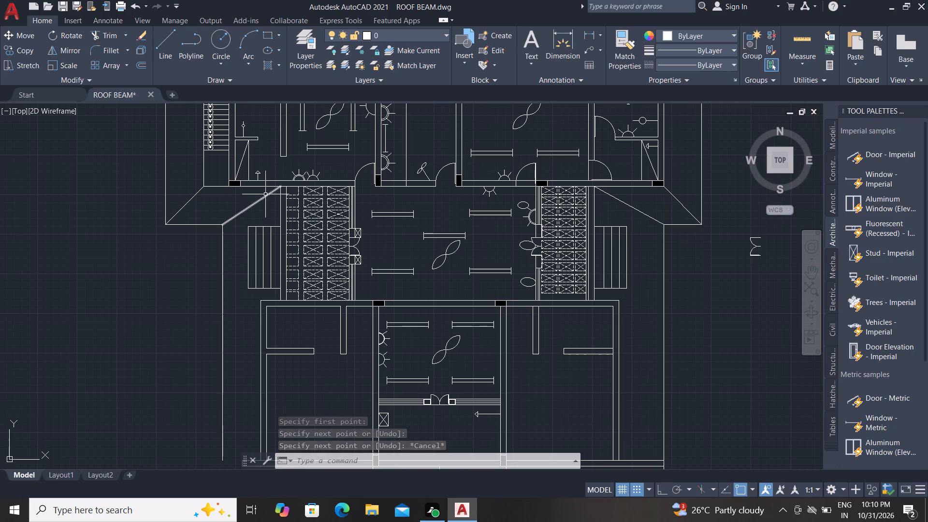
scroll(261, 192, "down", 2)
scroll(237, 304, "up", 2)
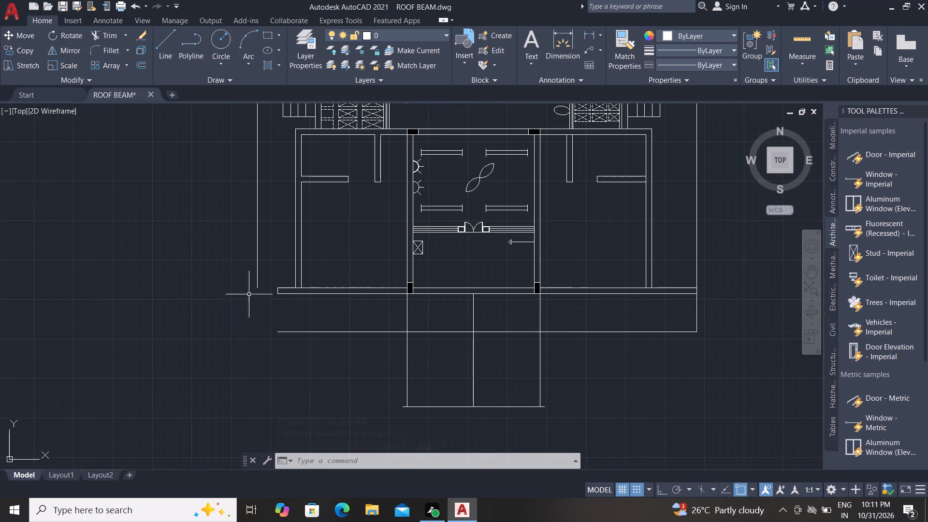
type("F")
key("space")
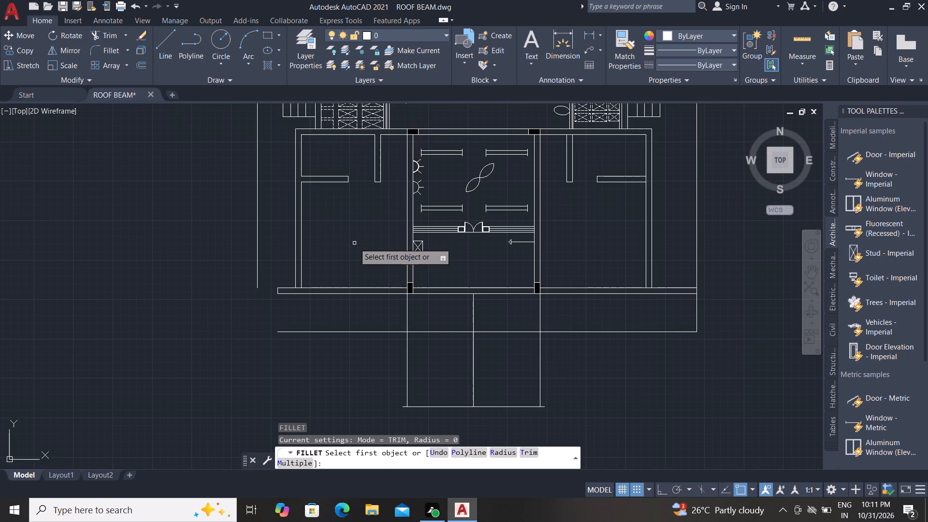
left_click(257, 273)
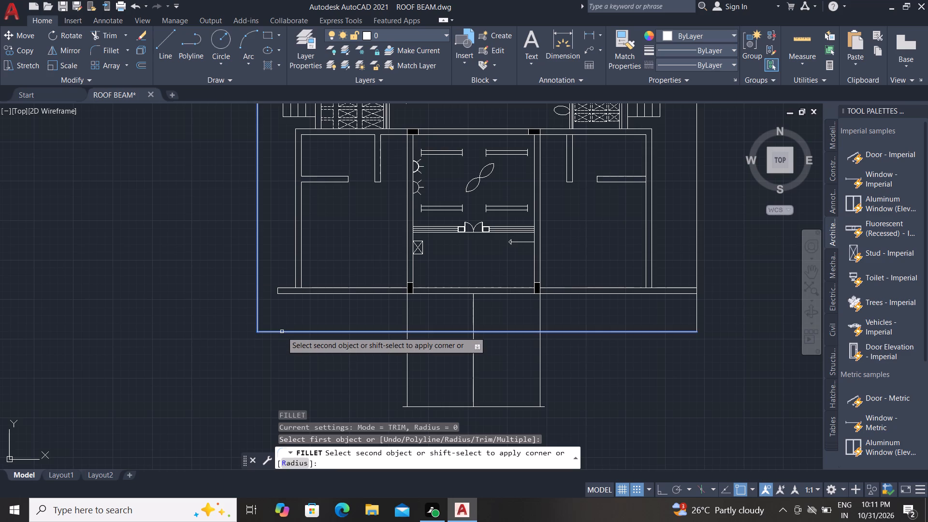
left_click(282, 332)
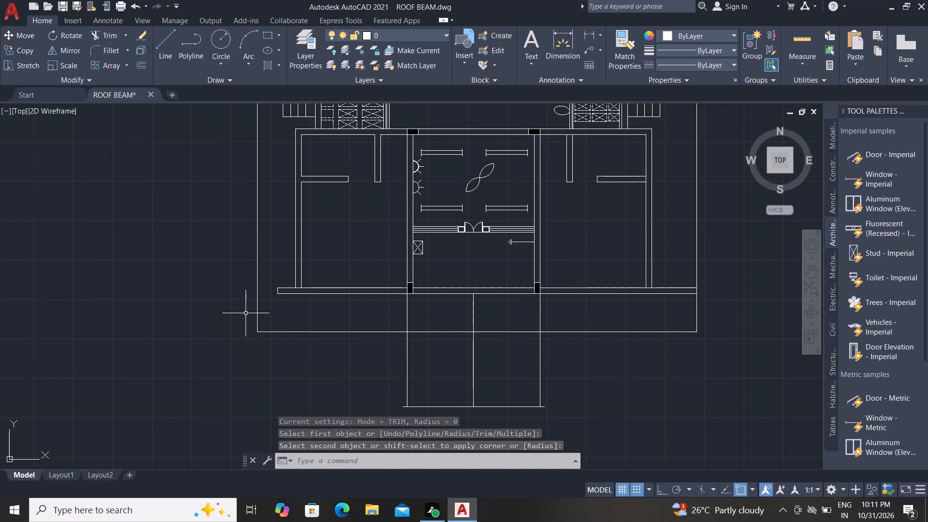
key("Escape")
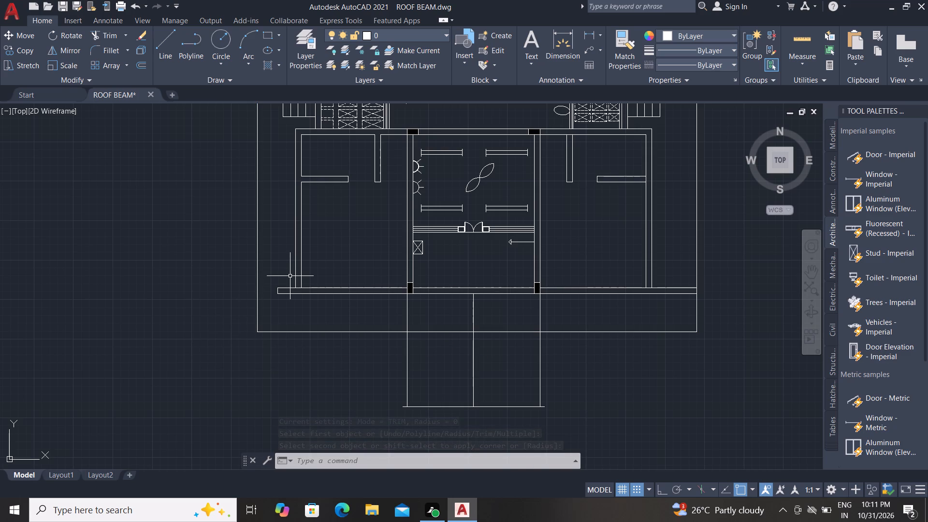
Extend both vertical lines of the lower-left wing's outer wall down to the lower line of the bottom wall.
type("EX")
key("space")
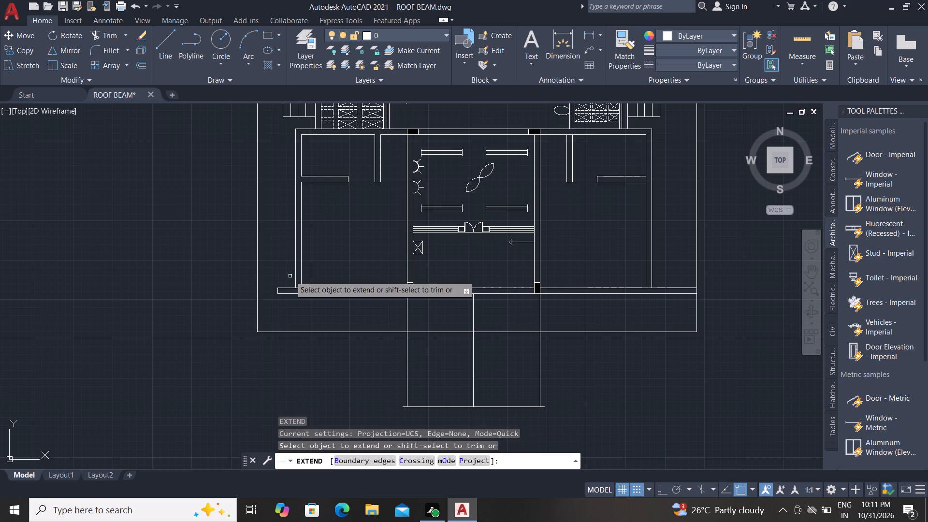
left_click(301, 280)
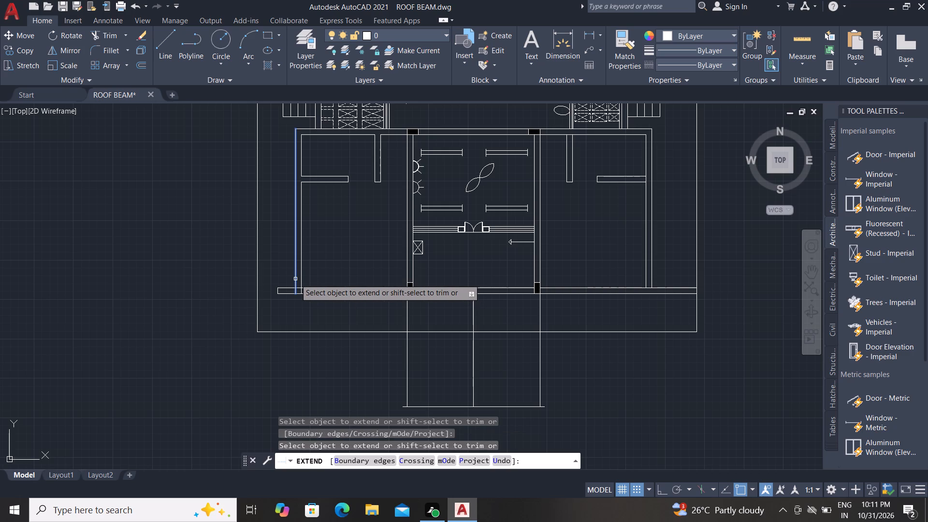
left_click(295, 279)
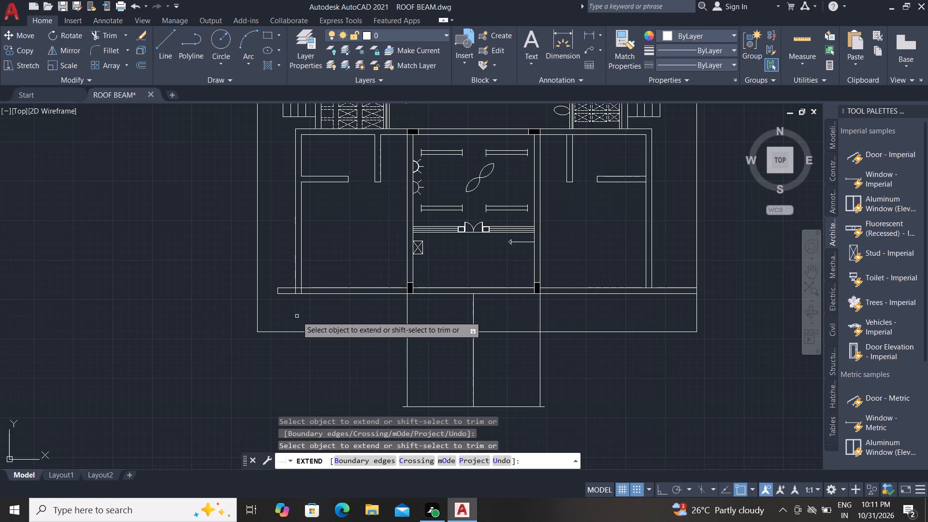
key("Escape")
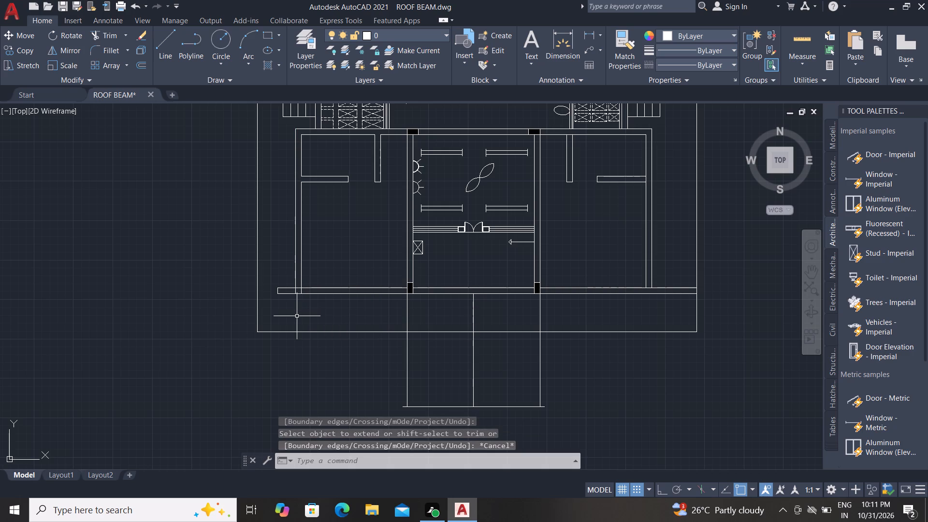
Trim the bottom wall's two lines where they project past the left outer wall and remove the leftover short end line.
type("TR")
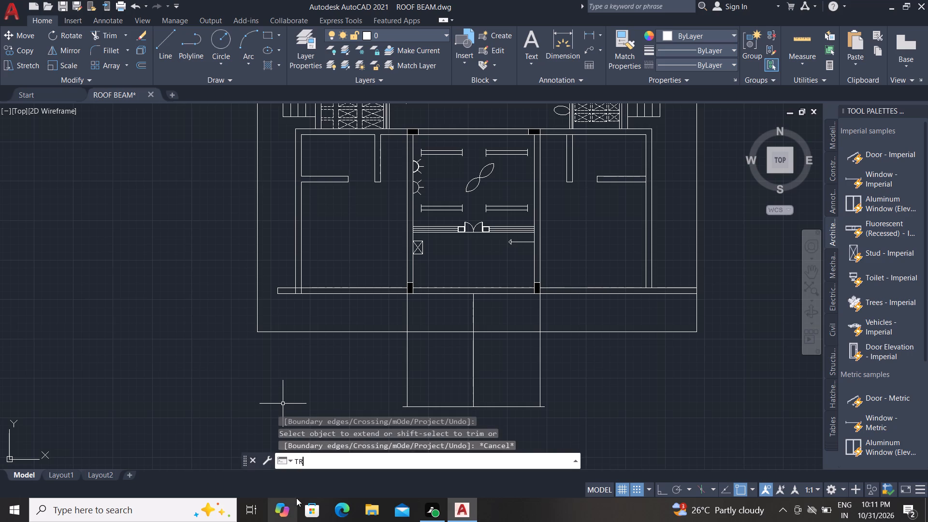
key("space")
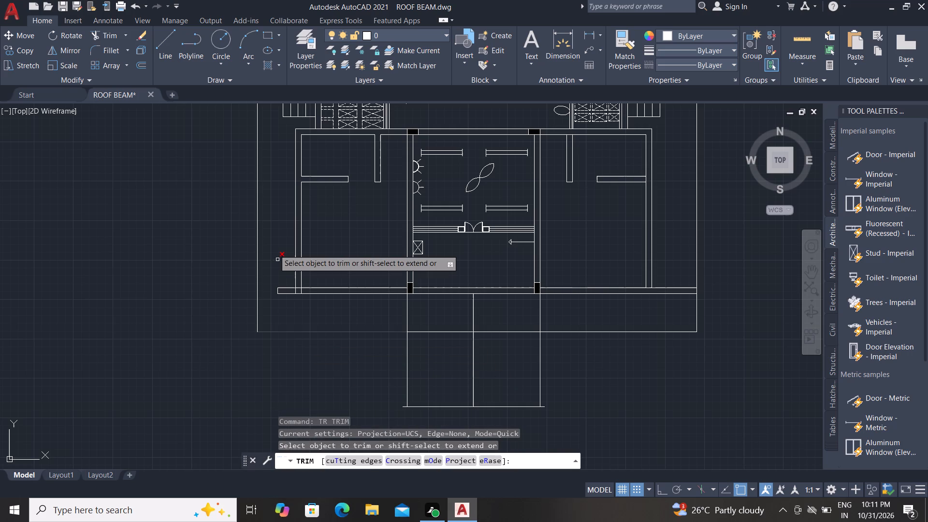
scroll(277, 245, "up", 1)
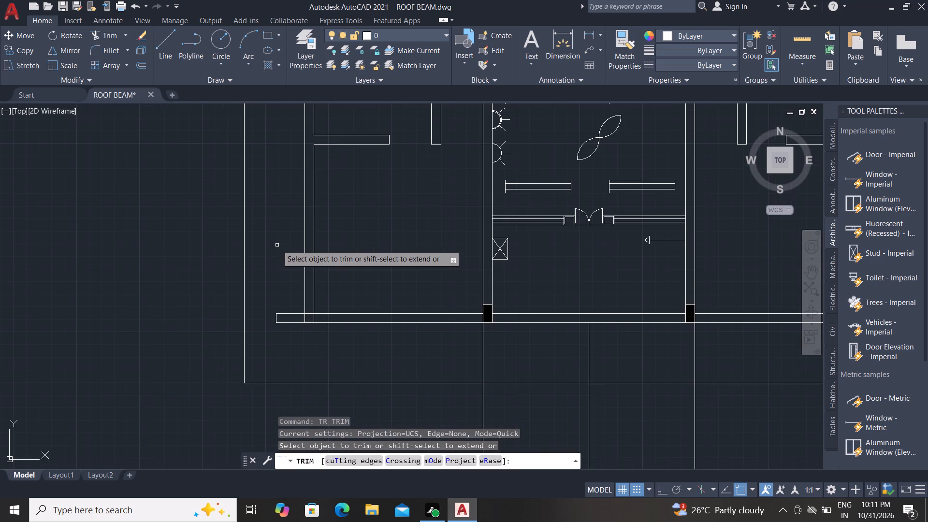
scroll(284, 262, "up", 1)
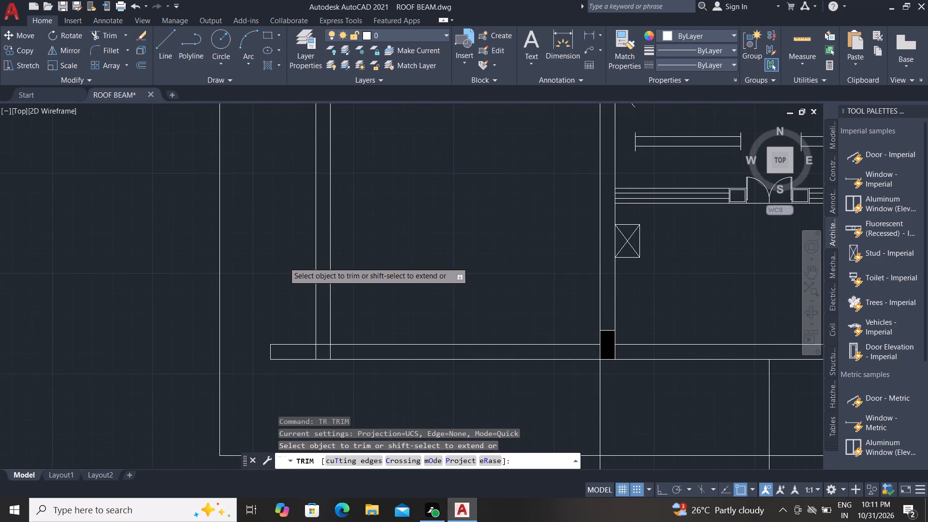
left_click(286, 291)
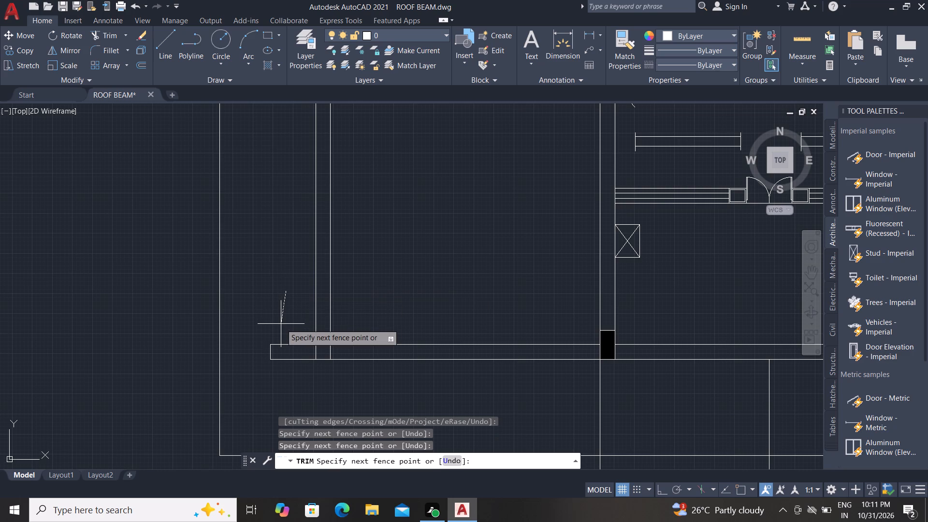
left_click(290, 365)
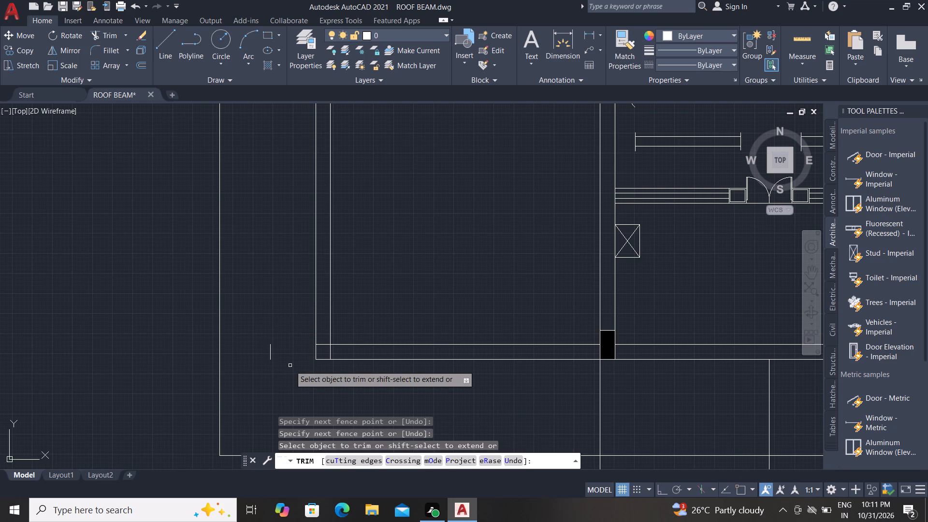
scroll(285, 363, "down", 1)
scroll(272, 359, "up", 2)
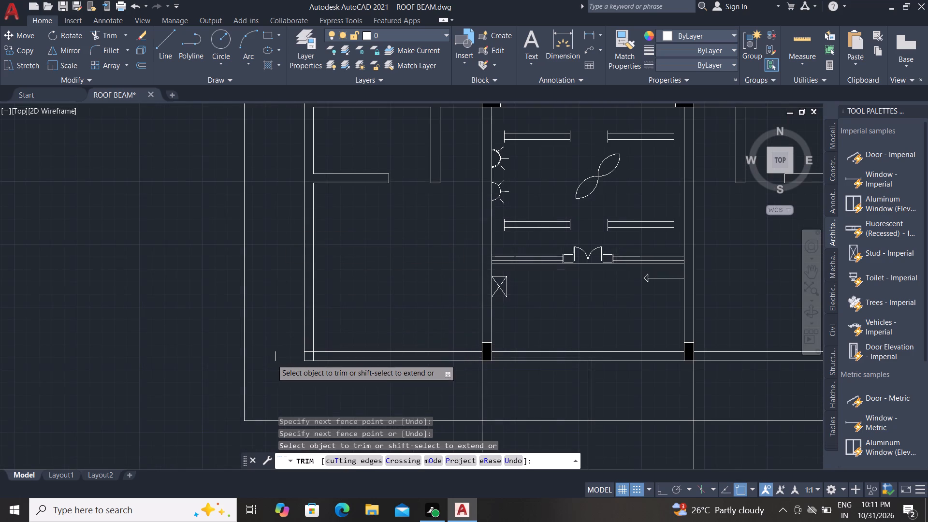
left_click(266, 357)
left_click(291, 349)
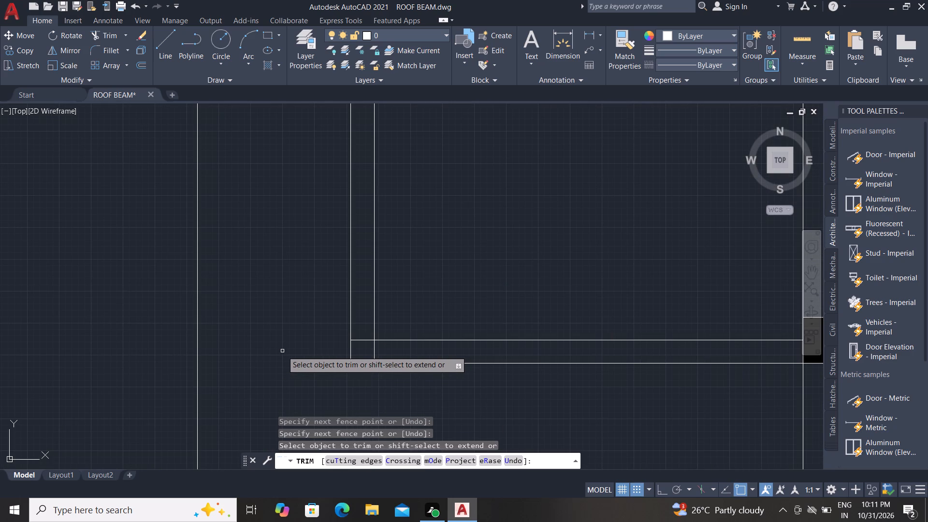
key("Escape")
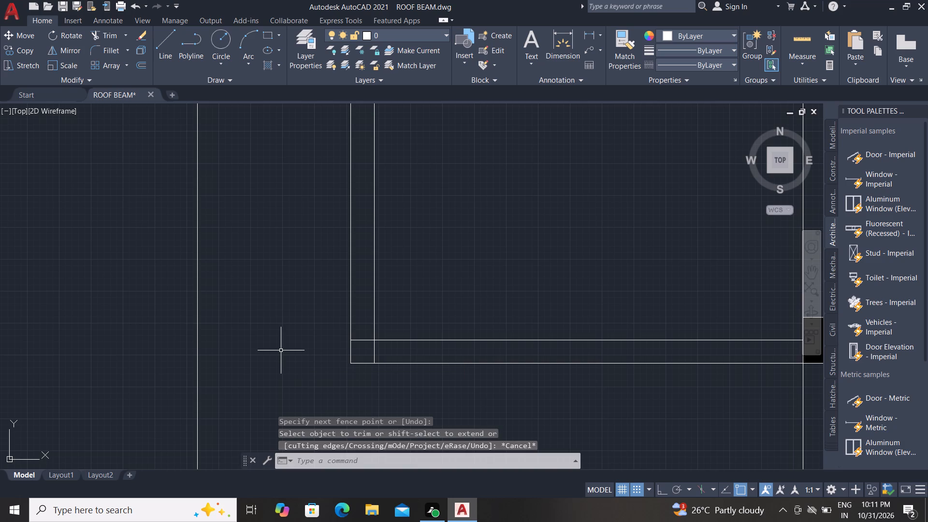
Draw a diagonal line about 2121 long from the lower-left outer wall corner to the roof outline's bottom-left corner.
type("L")
key("space")
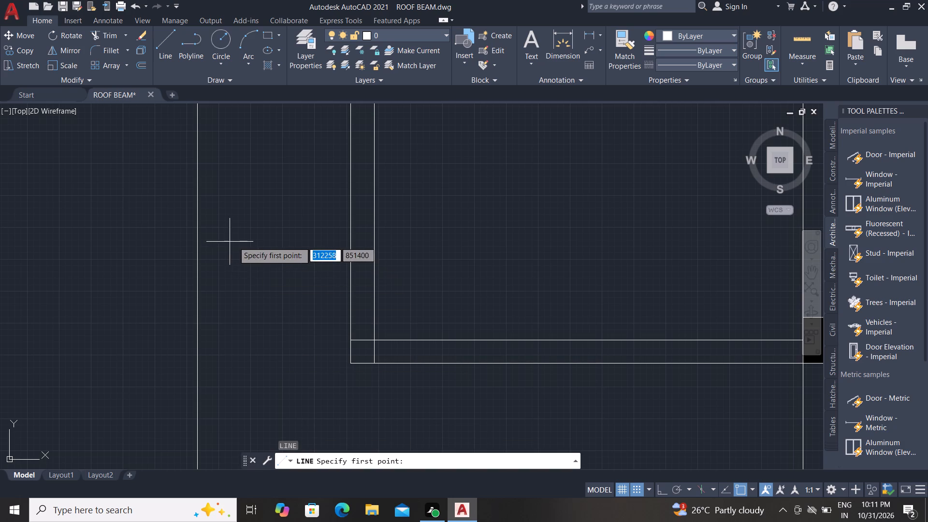
left_click(347, 366)
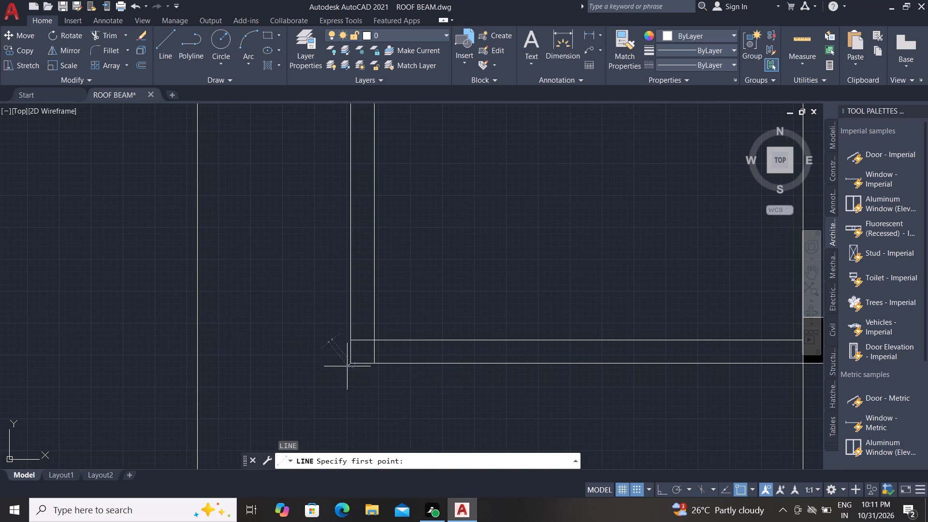
scroll(375, 302, "down", 2)
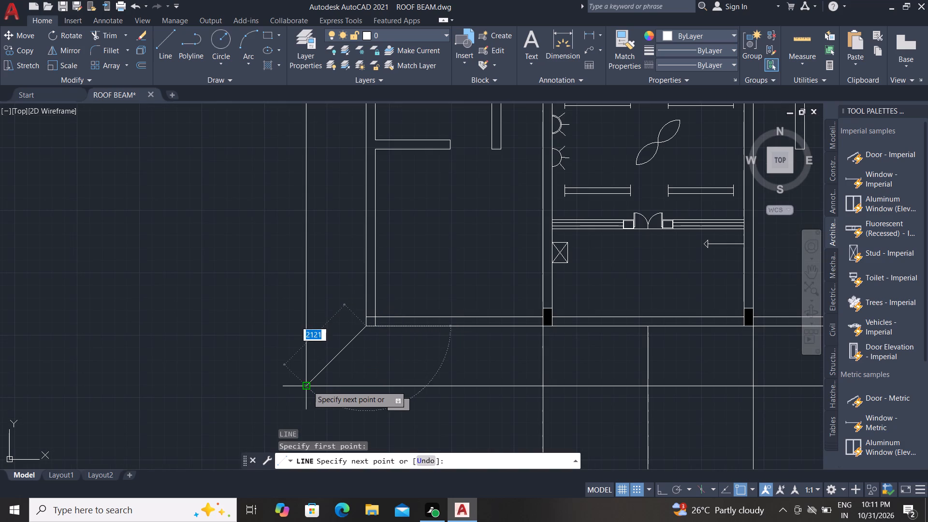
left_click(307, 386)
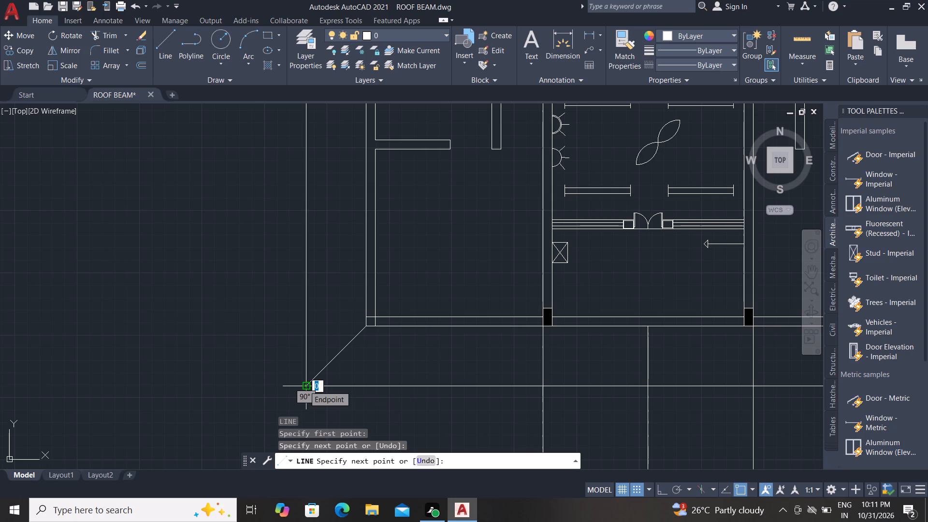
key("Escape")
key("Escape")
key("Escape")
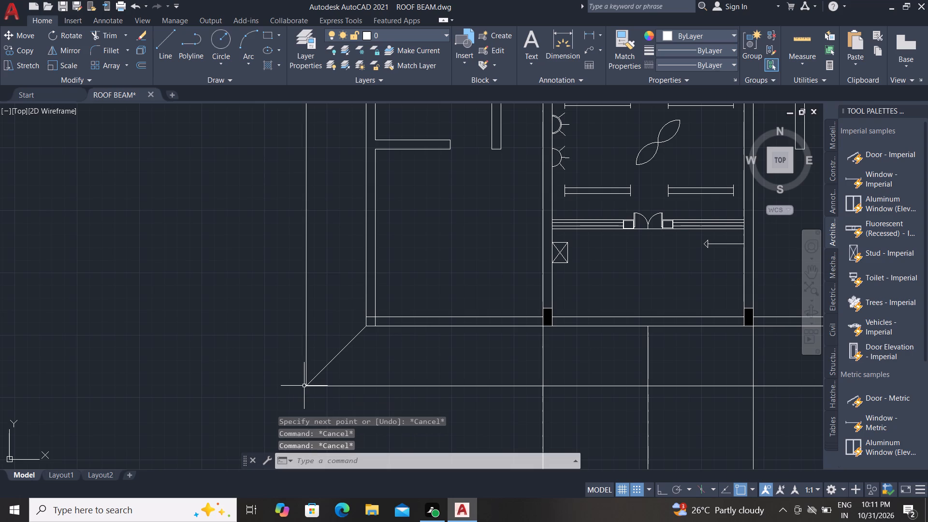
Offset the left and right side lines of the centred lower extension outward by 750.
scroll(577, 385, "down", 3)
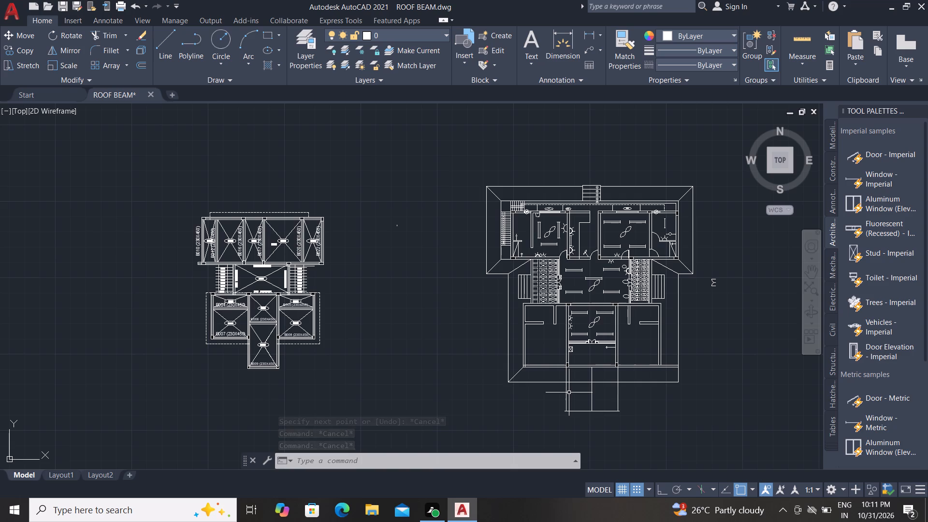
type("O")
key("space")
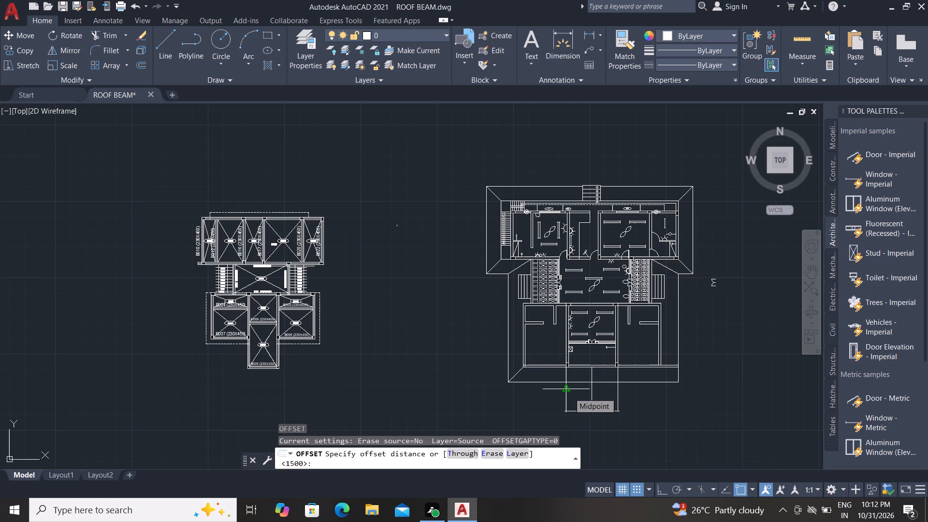
type("750")
right_click(569, 392)
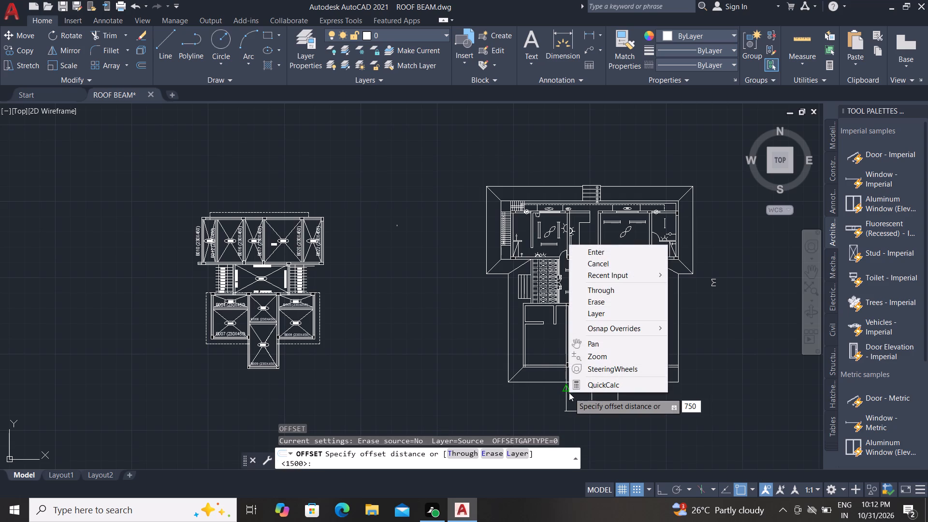
key("space")
key("Escape")
key("space")
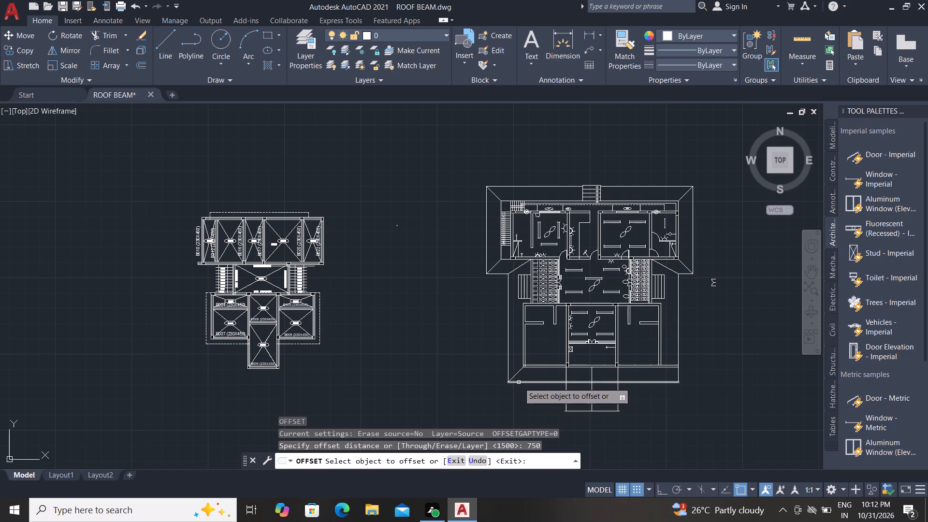
scroll(549, 390, "up", 2)
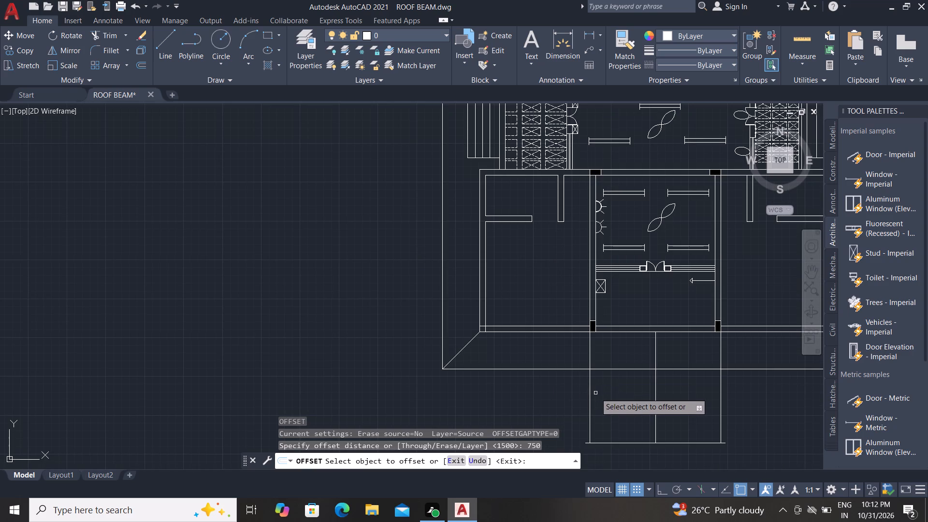
left_click(590, 391)
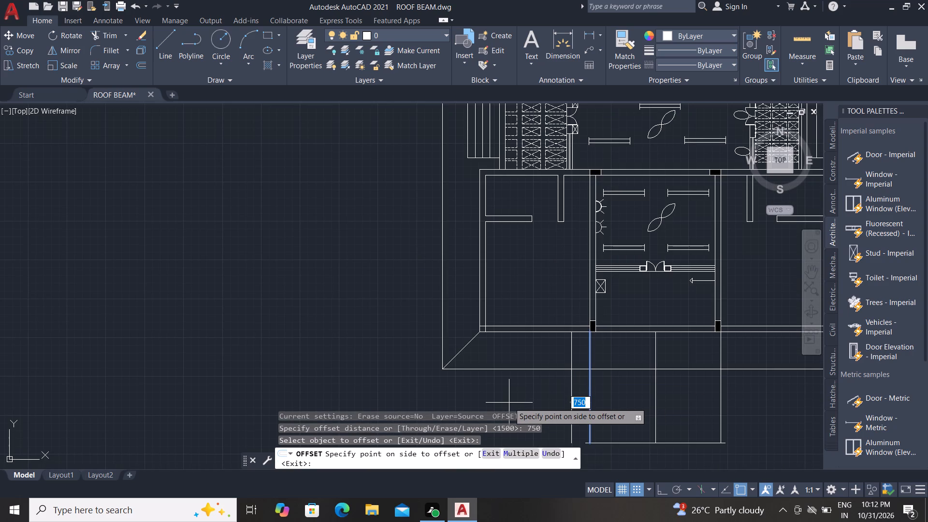
left_click(509, 403)
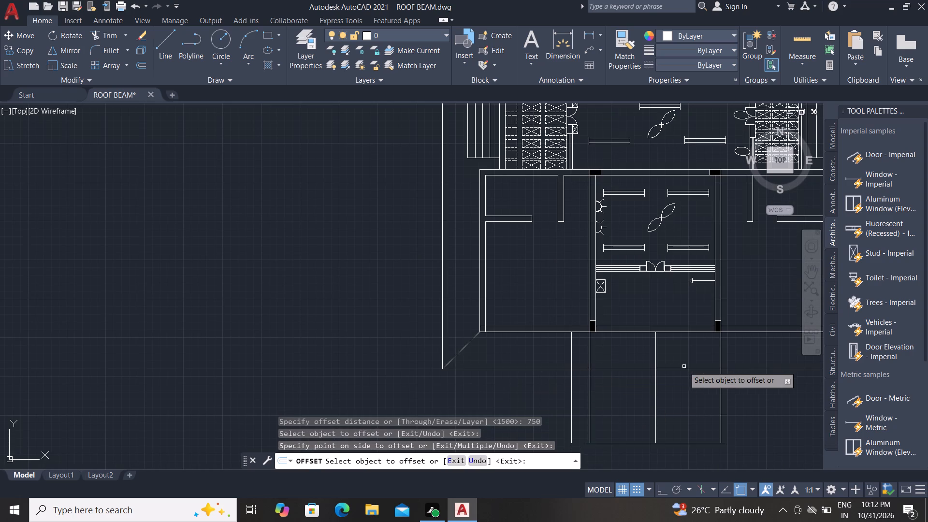
left_click(720, 377)
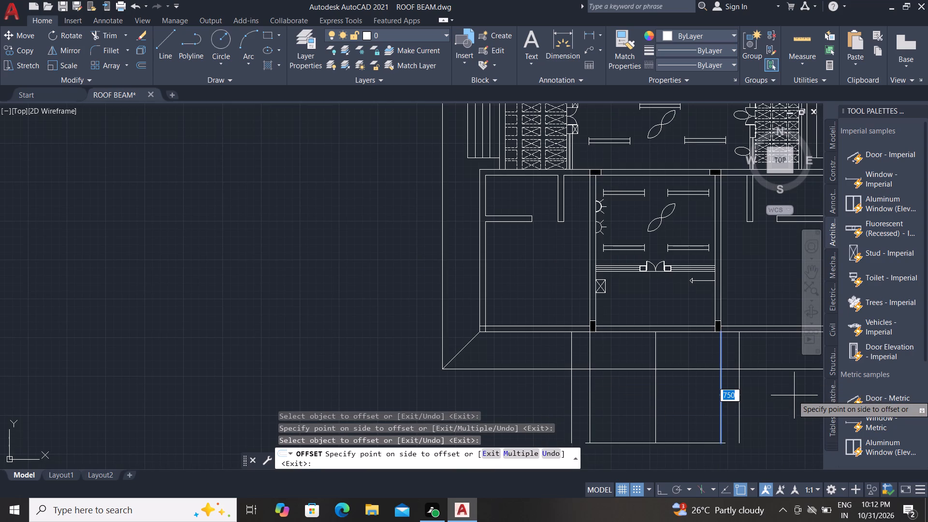
left_click(792, 395)
scroll(733, 347, "down", 1)
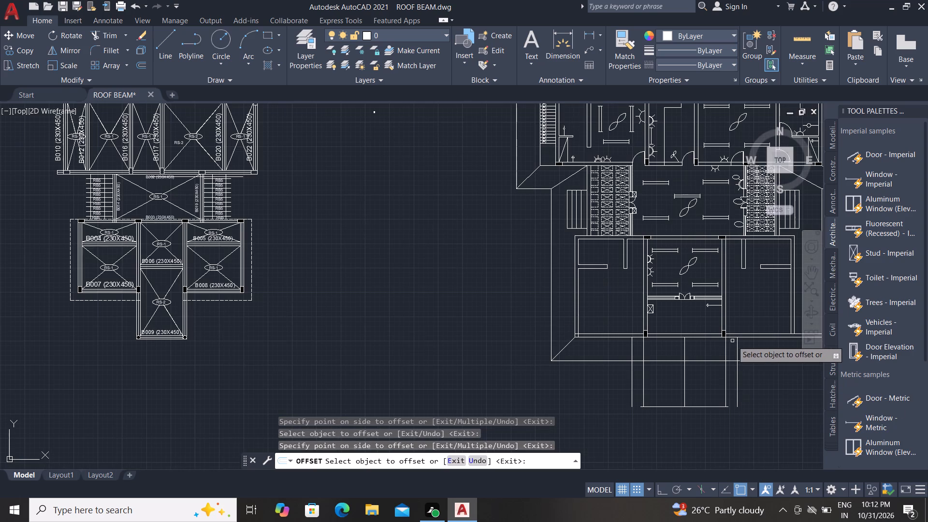
key("Escape")
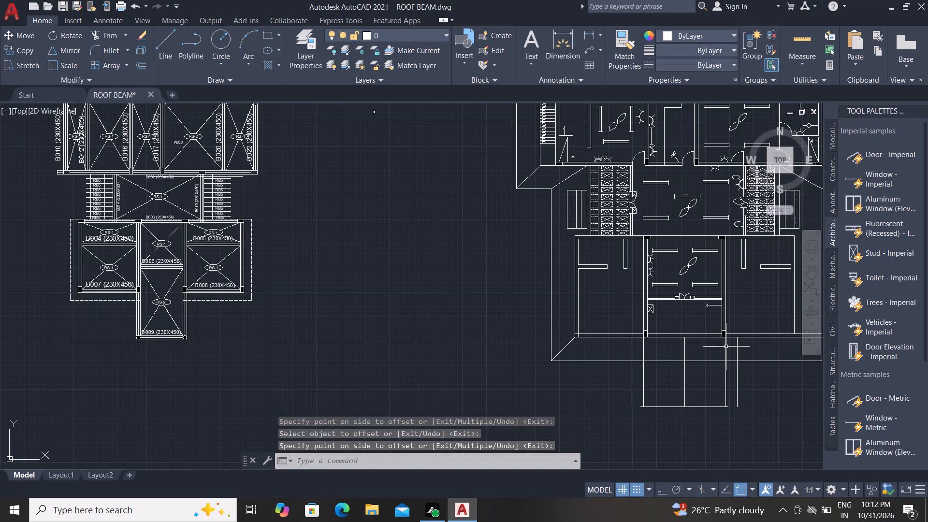
Offset the bottom line of the centred lower extension downward by 1500.
type("O")
key("space")
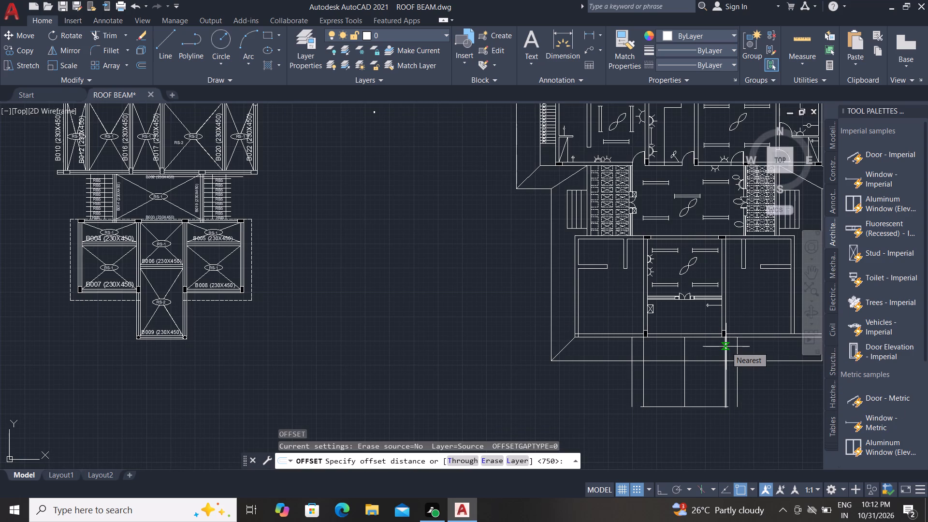
key("1")
type("59")
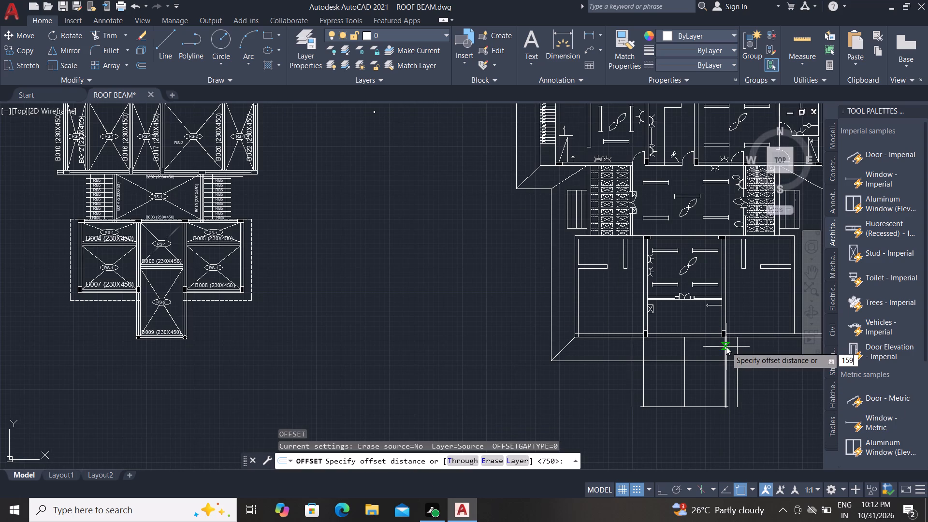
key("BackSpace")
type("00")
key("space")
scroll(620, 251, "down", 1)
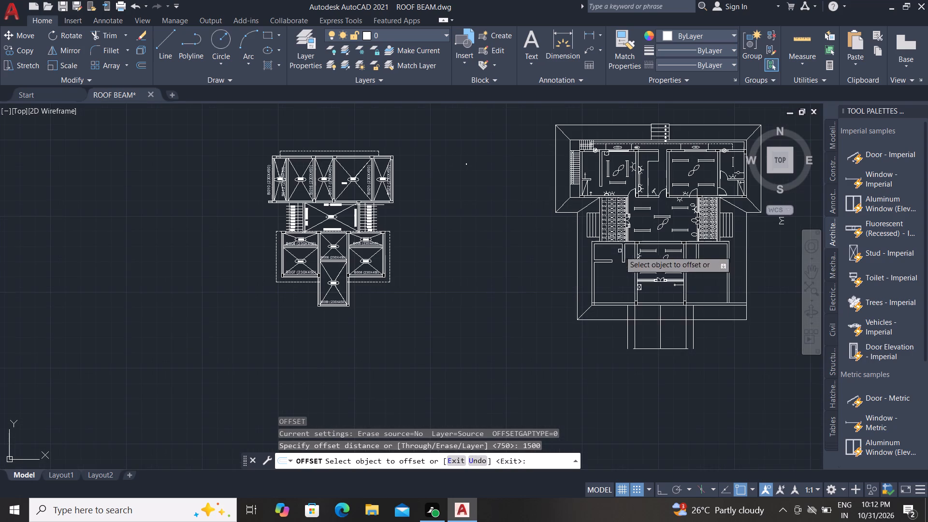
scroll(655, 338, "up", 2)
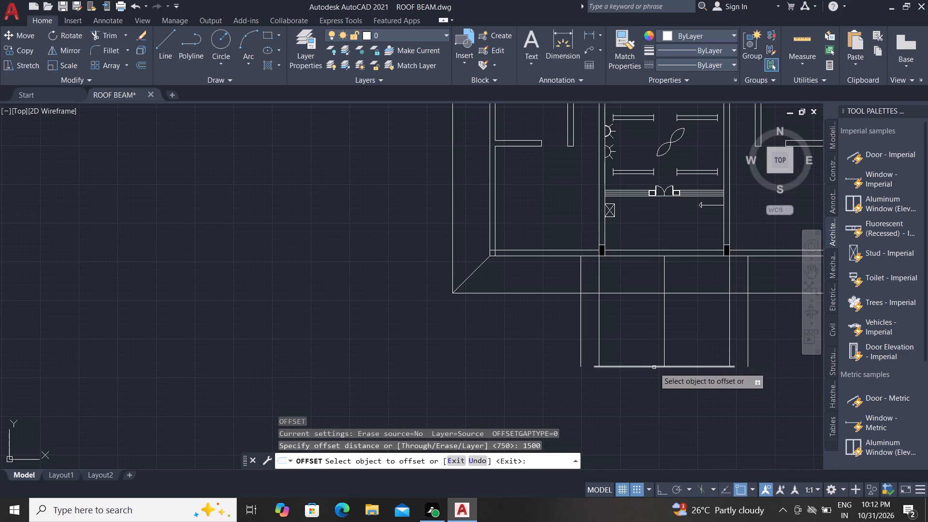
left_click(654, 367)
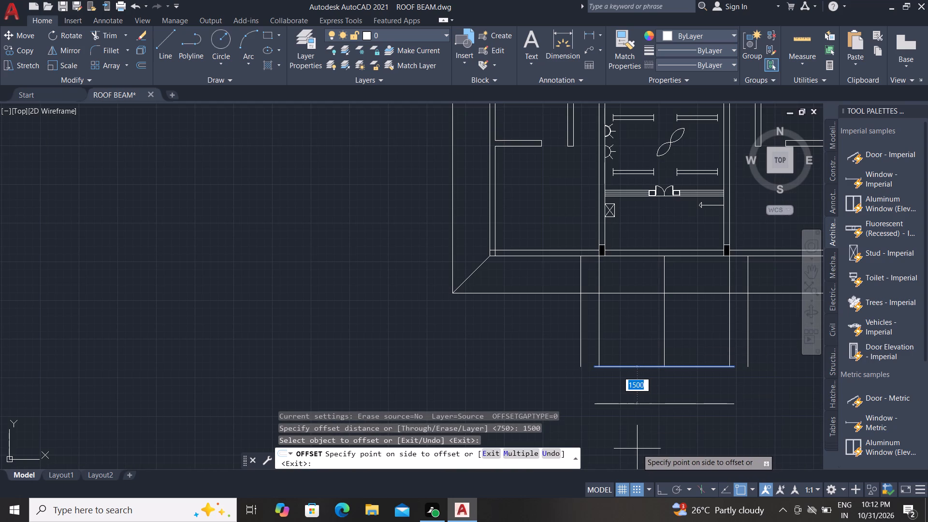
left_click(636, 448)
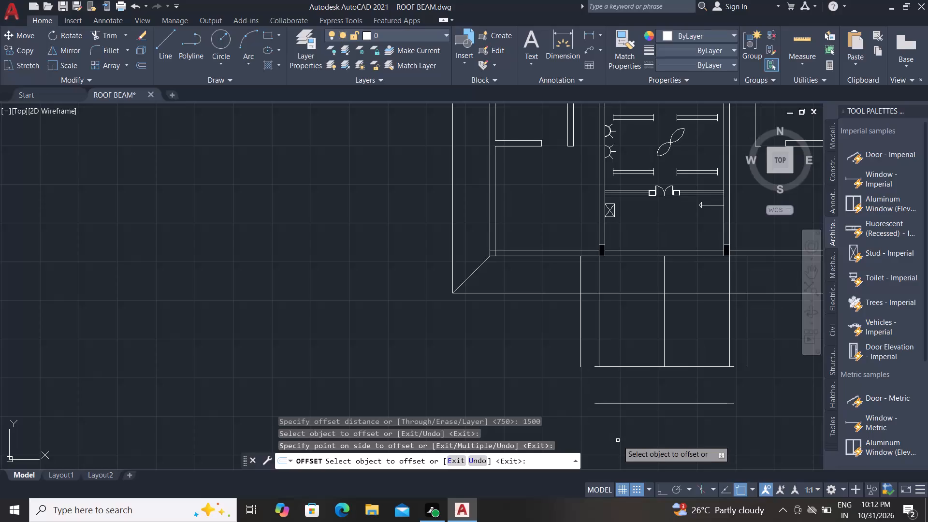
key("Escape")
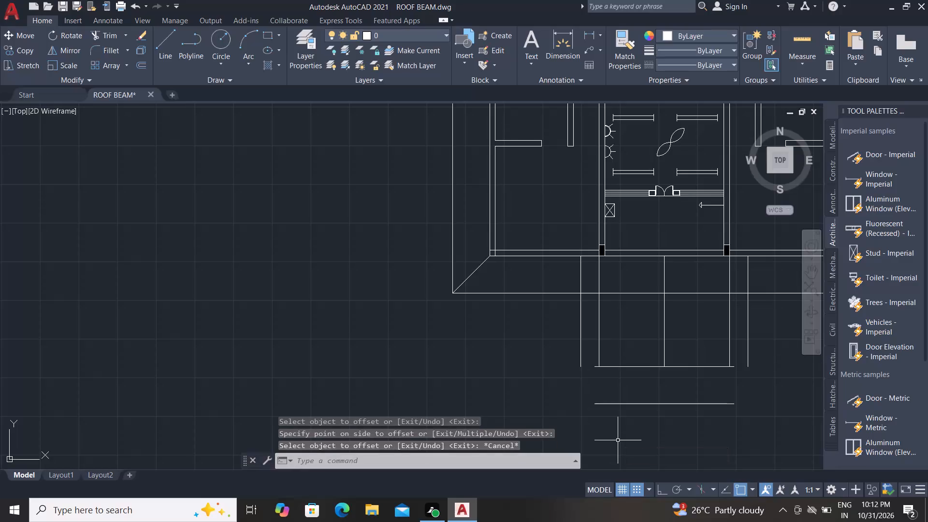
Fillet both outer side lines of the extension's overhang with the new bottom line to form square corners.
type("F")
key("space")
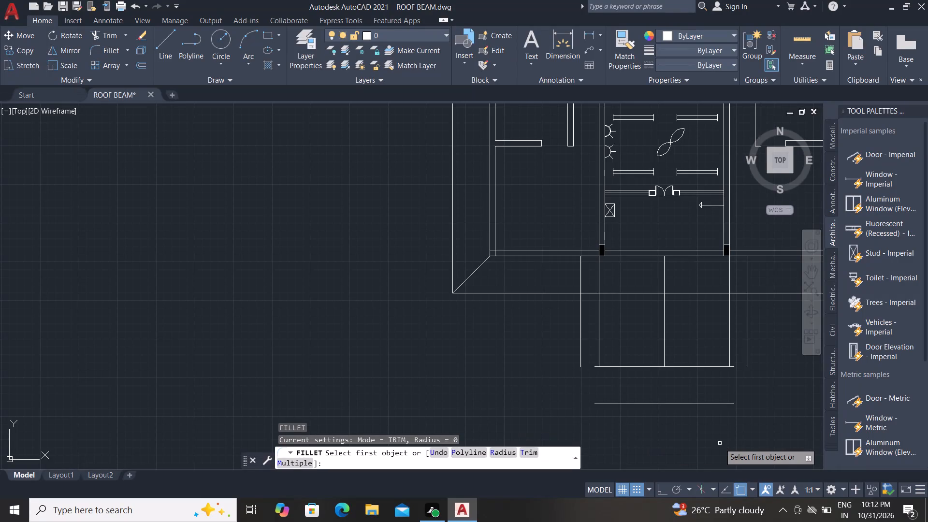
left_click(581, 362)
left_click(595, 406)
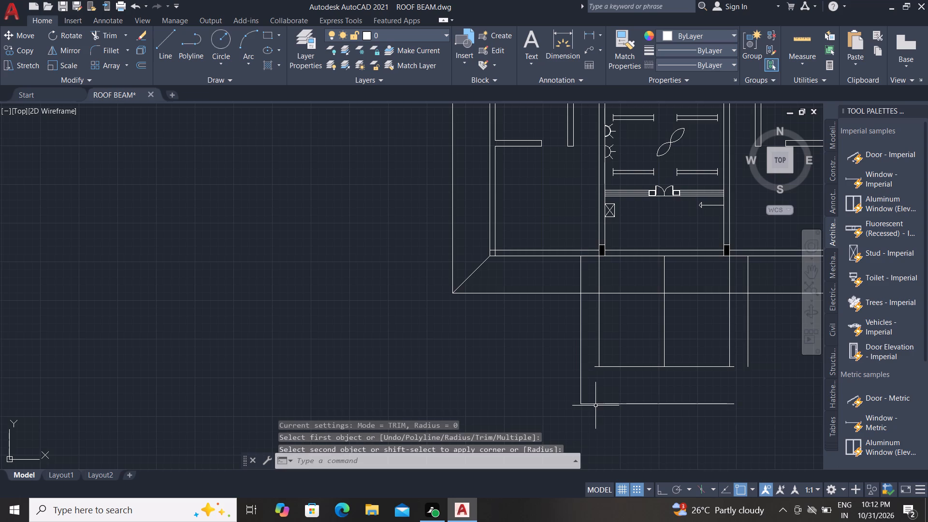
key("space")
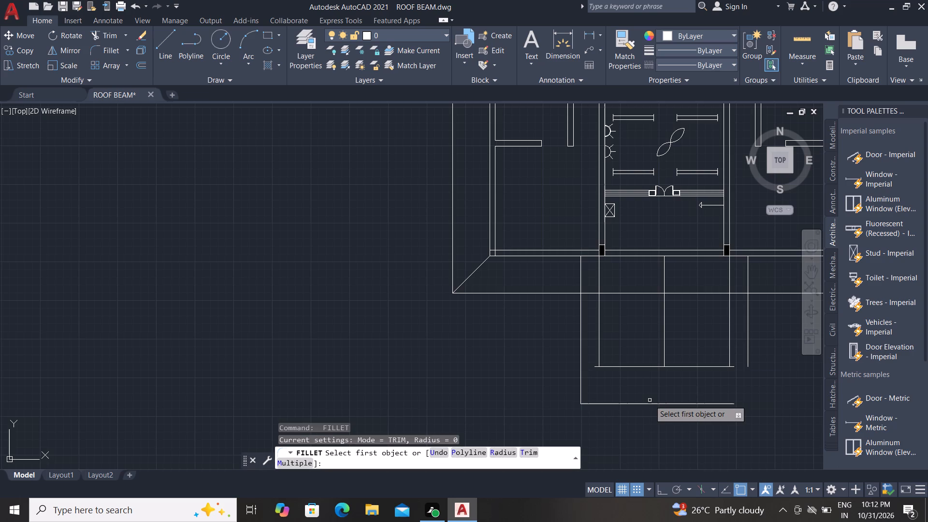
left_click(750, 351)
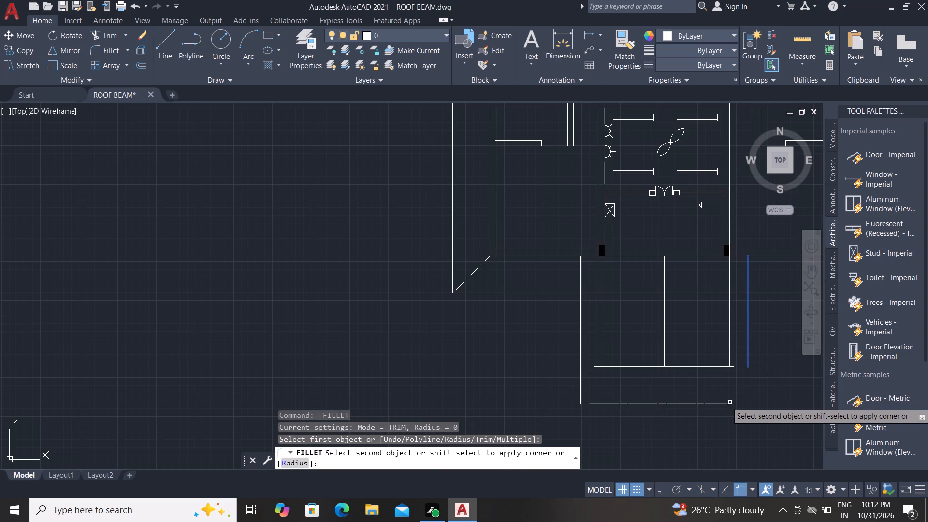
left_click(730, 403)
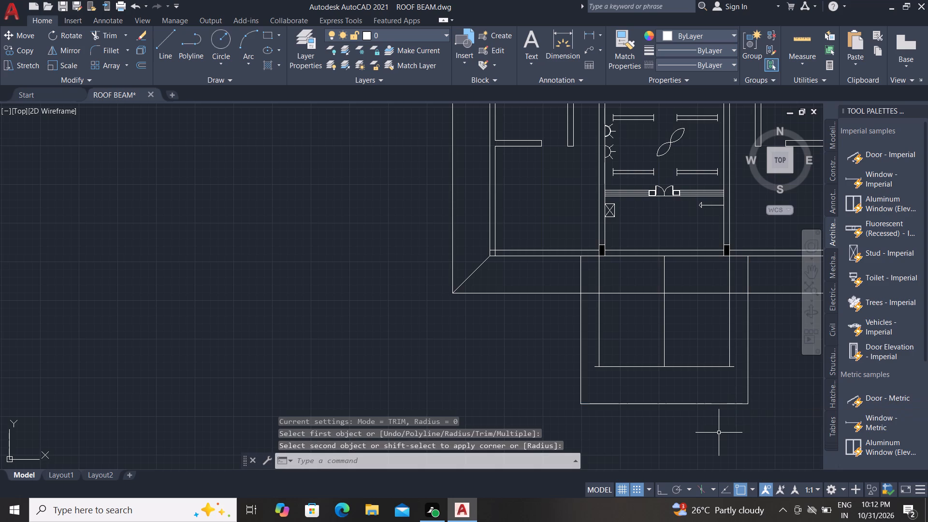
key("Escape")
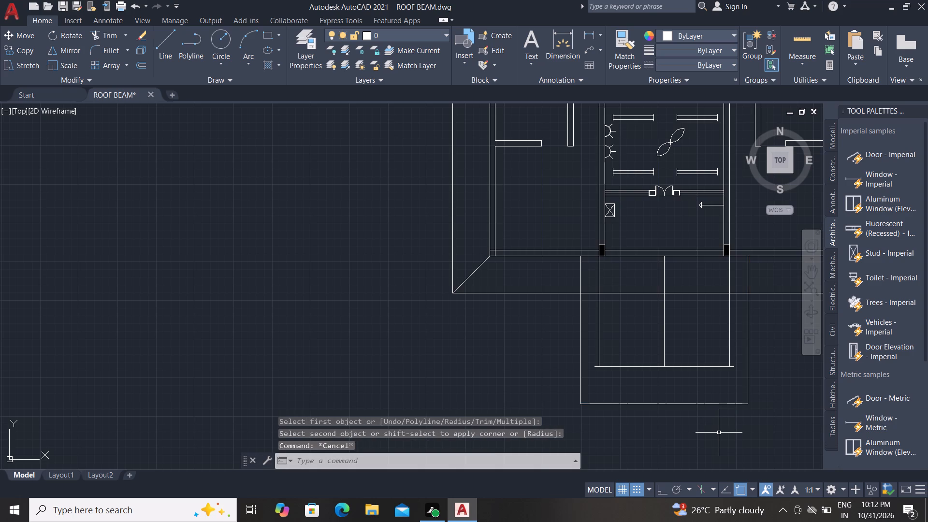
Offset the extension's inner bottom line upward by 230 to form the bottom wall's second line.
key("o")
key("space")
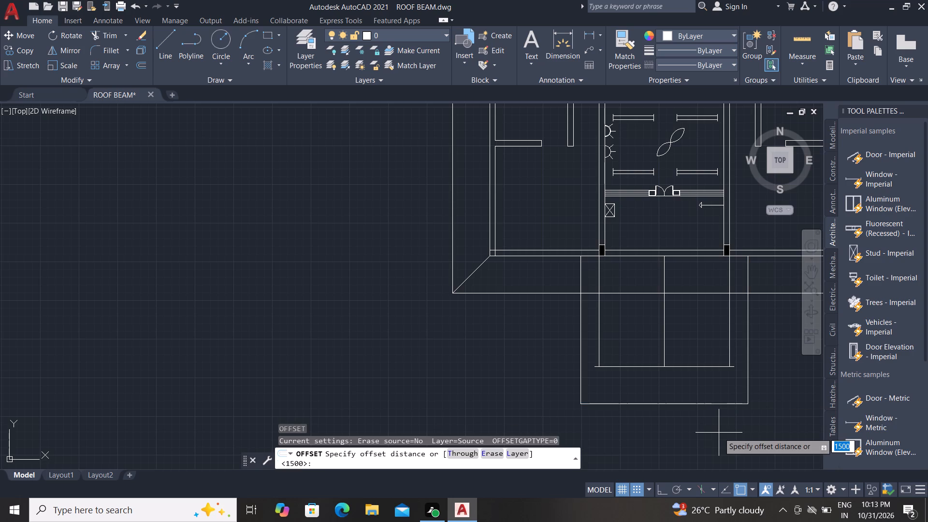
type("230")
key("space")
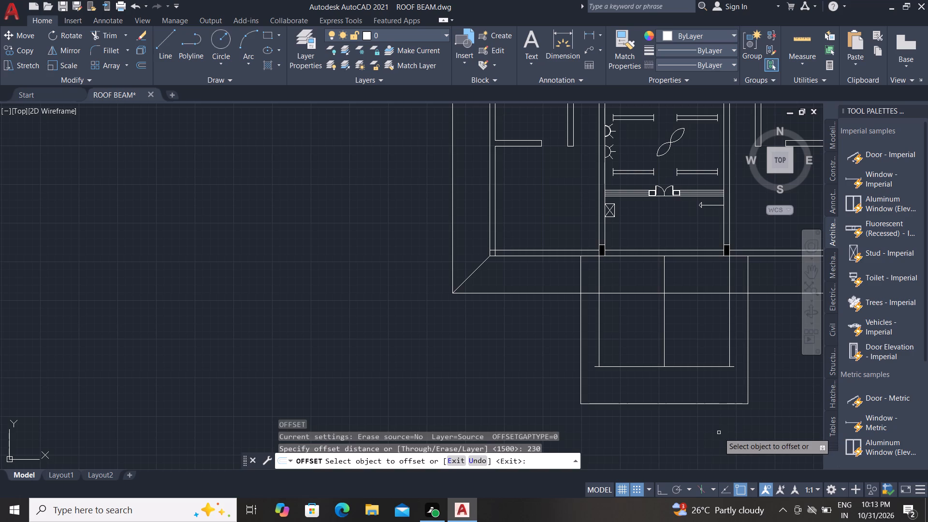
scroll(706, 350, "up", 2)
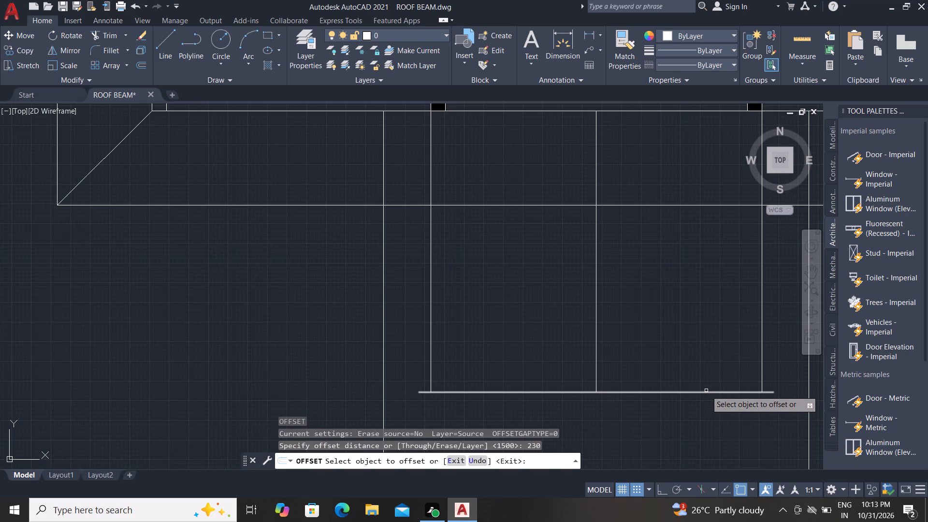
left_click(706, 391)
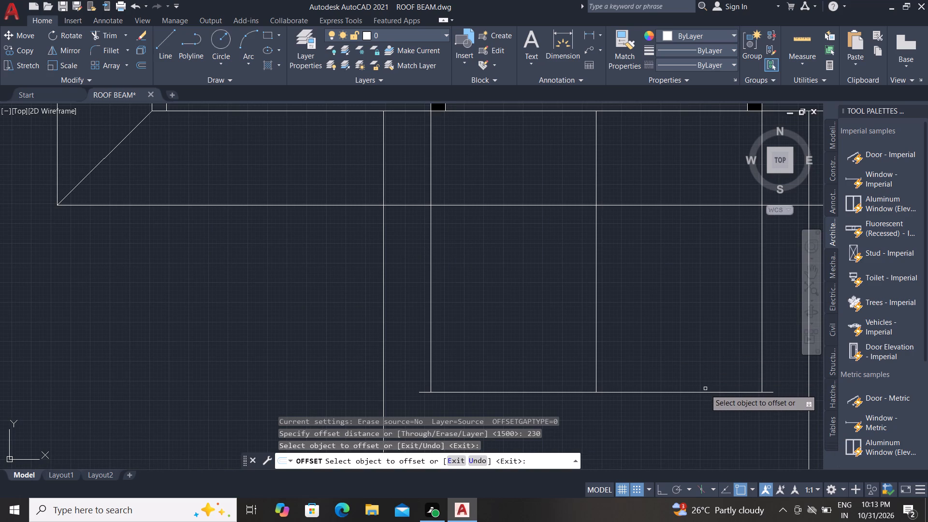
left_click(705, 392)
left_click(707, 340)
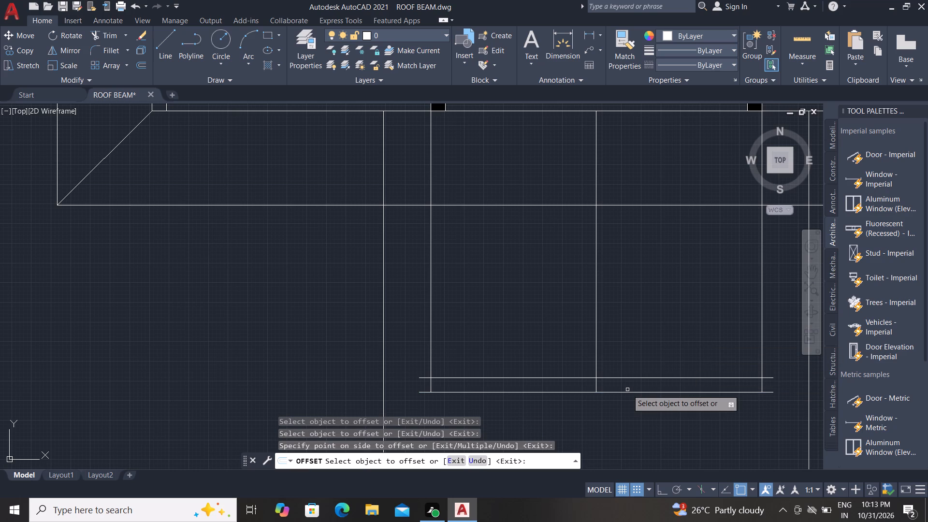
key("Escape")
Trim the bottom wall's two lines where they project past the extension's side lines, and the centre line between them.
type("TR")
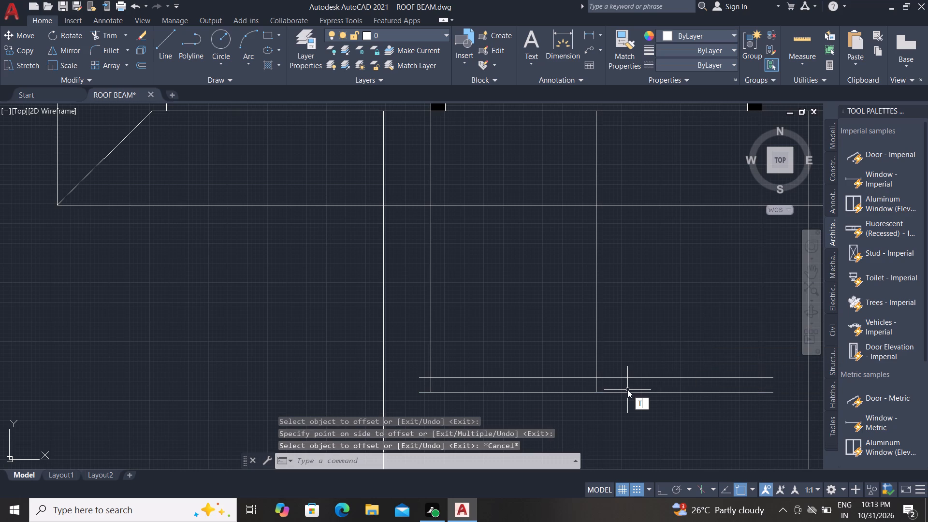
key("space")
scroll(790, 382, "up", 2)
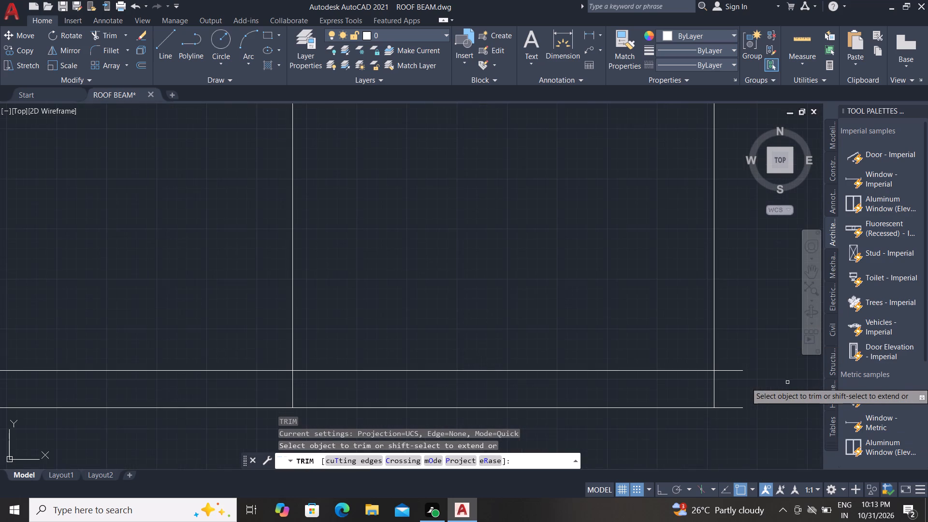
left_click(729, 354)
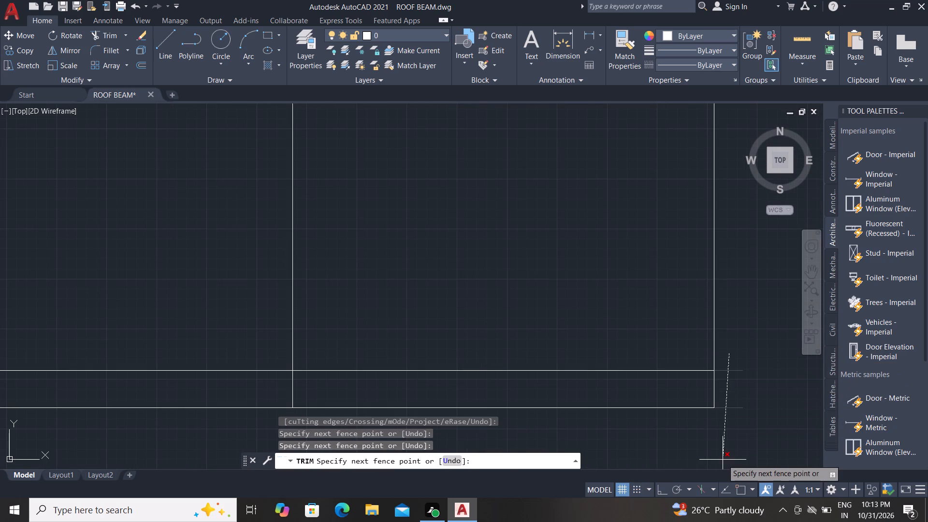
left_click(725, 454)
scroll(727, 450, "down", 2)
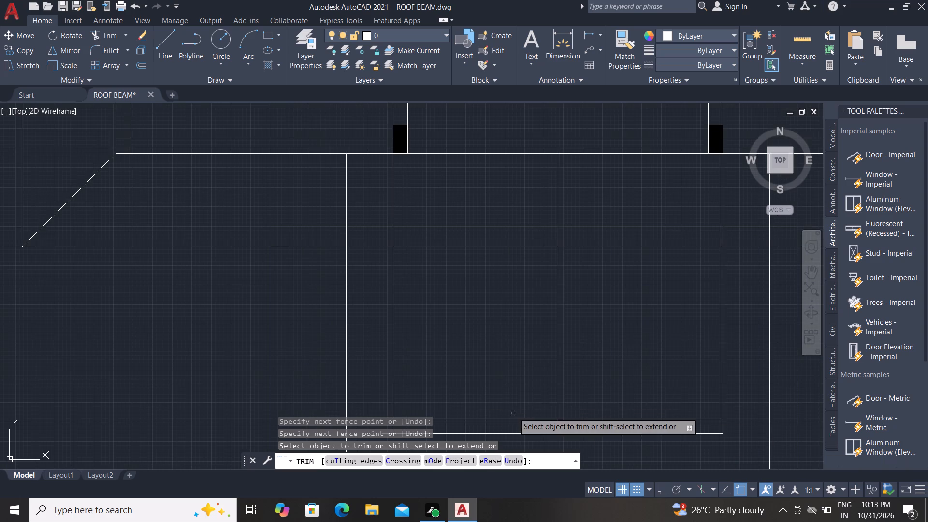
left_click(546, 427)
left_click(567, 426)
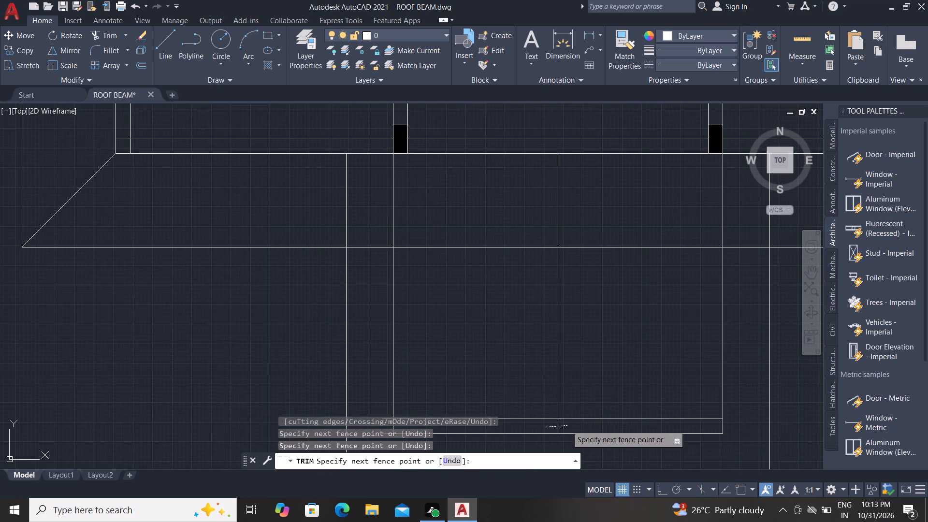
scroll(558, 318, "down", 2)
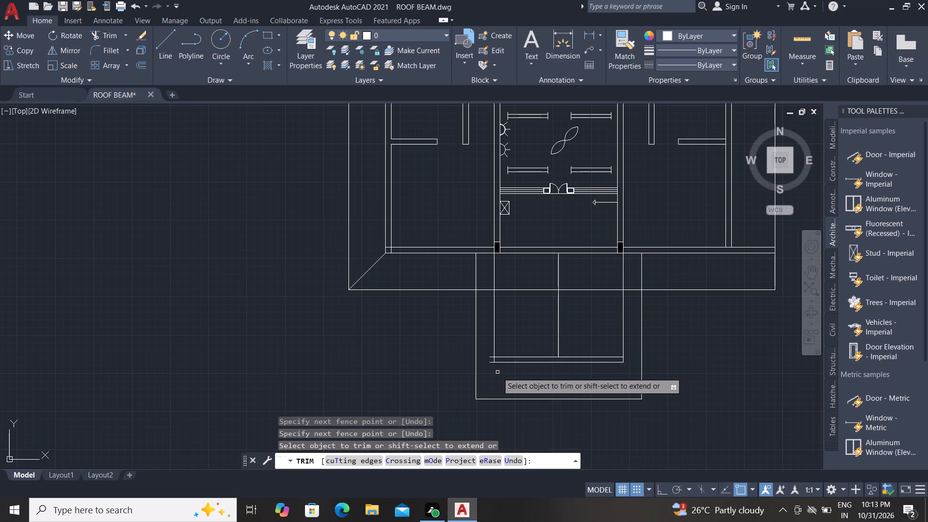
scroll(493, 360, "up", 5)
left_click(478, 313)
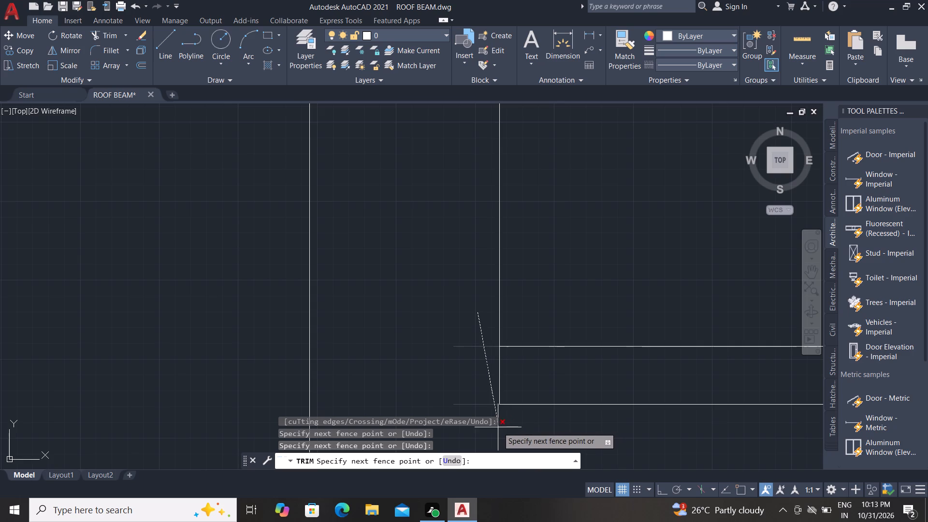
left_click(496, 427)
scroll(460, 344, "down", 1)
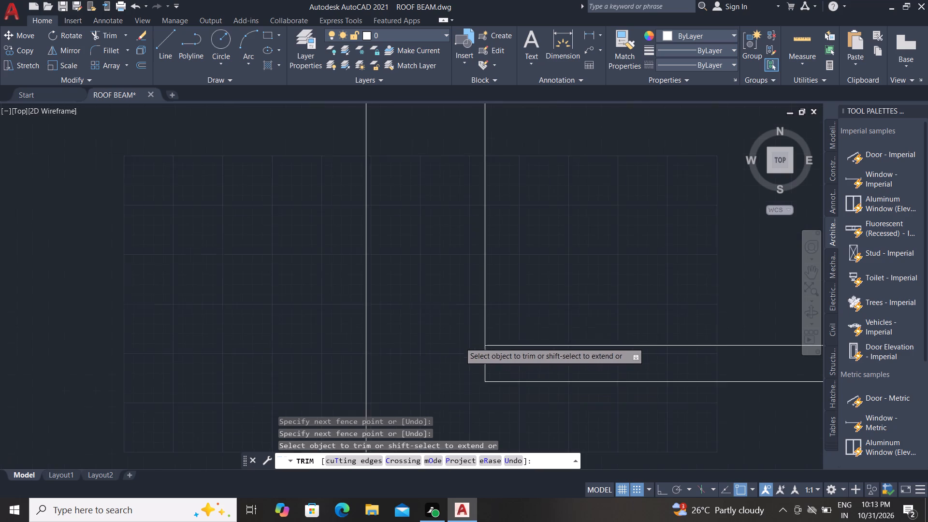
scroll(459, 339, "down", 2)
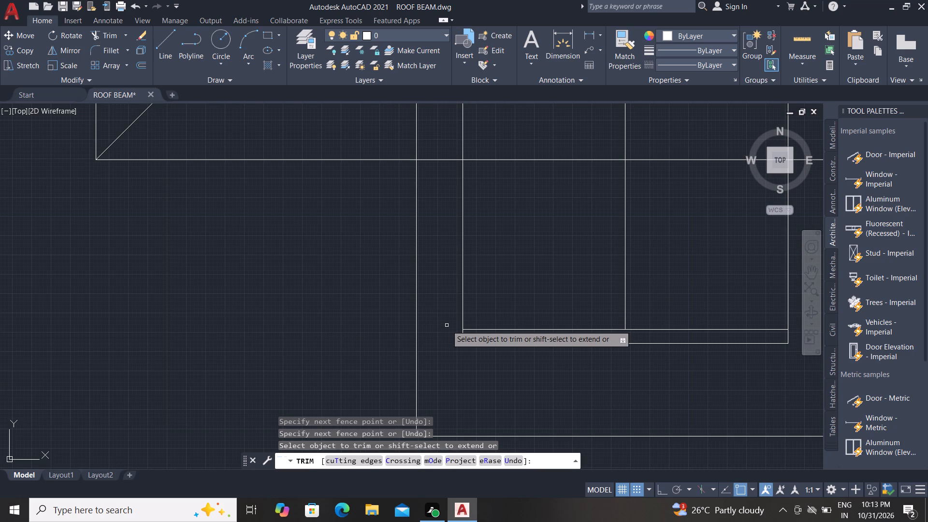
key("Escape")
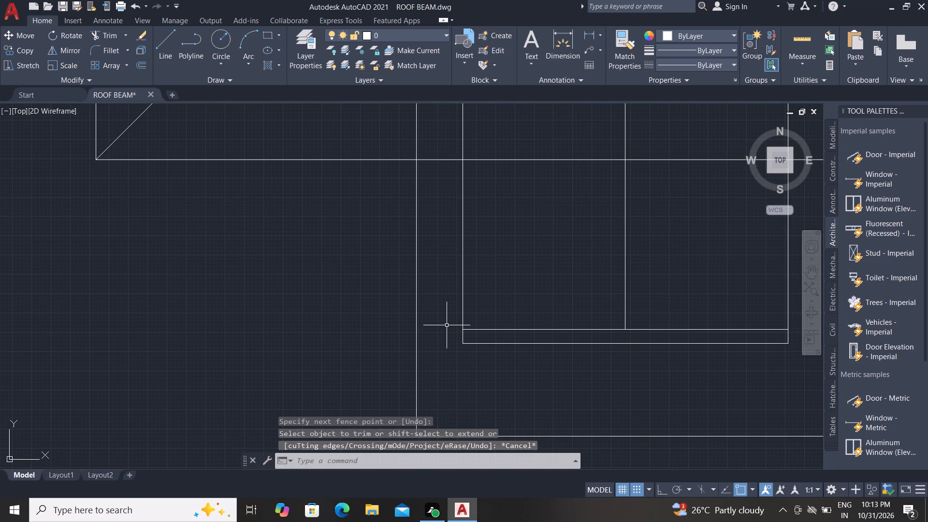
Erase the vertical centre line of the lower extension and its short leftover piece above the bottom wall.
scroll(545, 273, "down", 3)
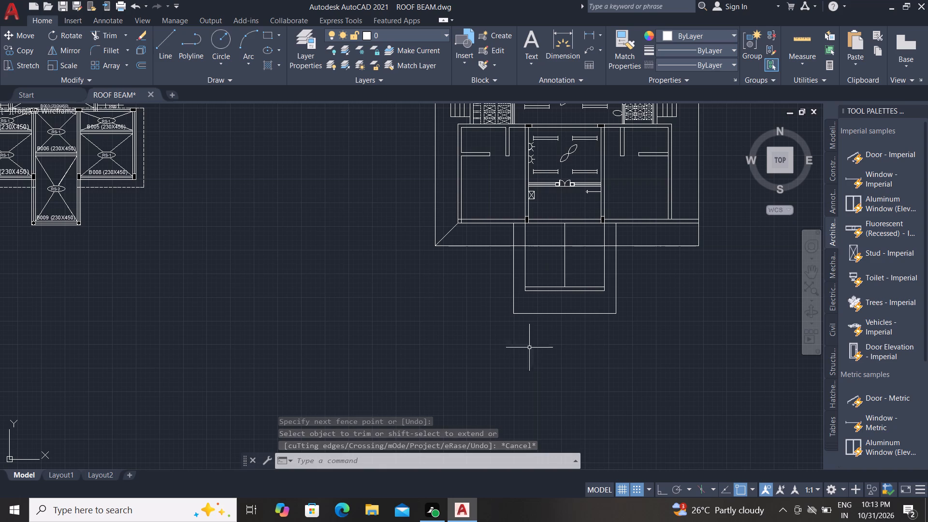
left_click(564, 234)
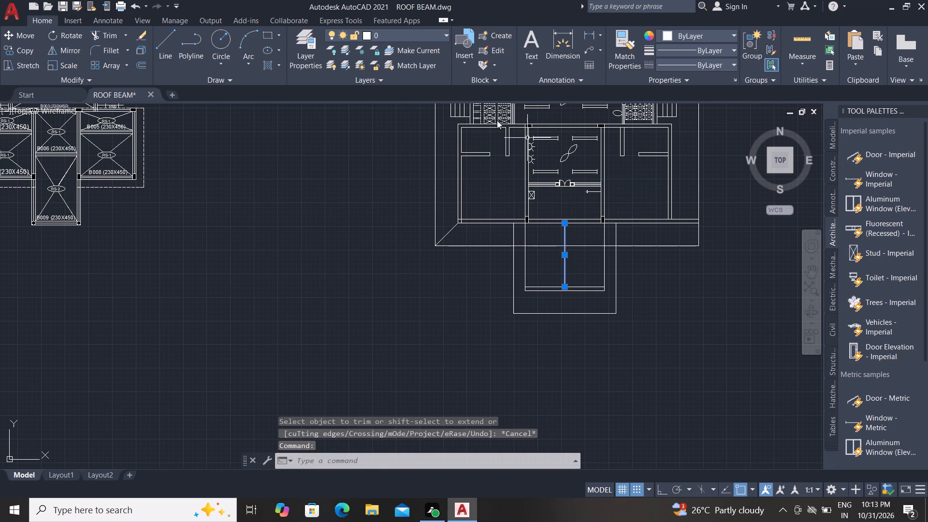
key("Delete")
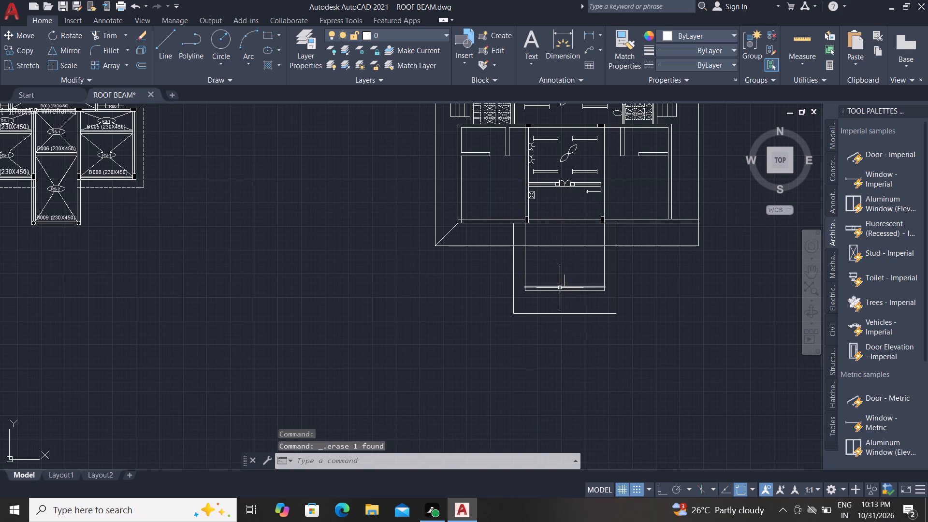
scroll(560, 285, "up", 4)
left_click(579, 278)
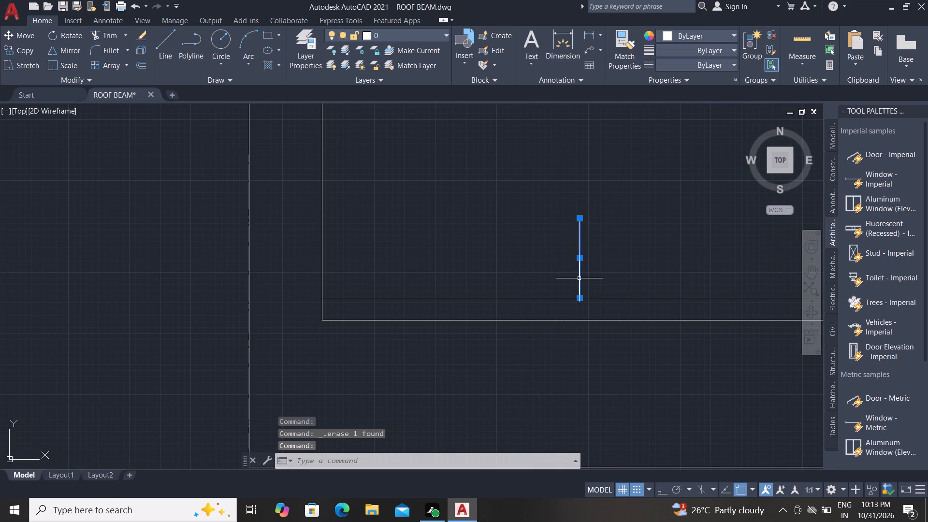
key("Delete")
key("Insert")
scroll(565, 270, "down", 1)
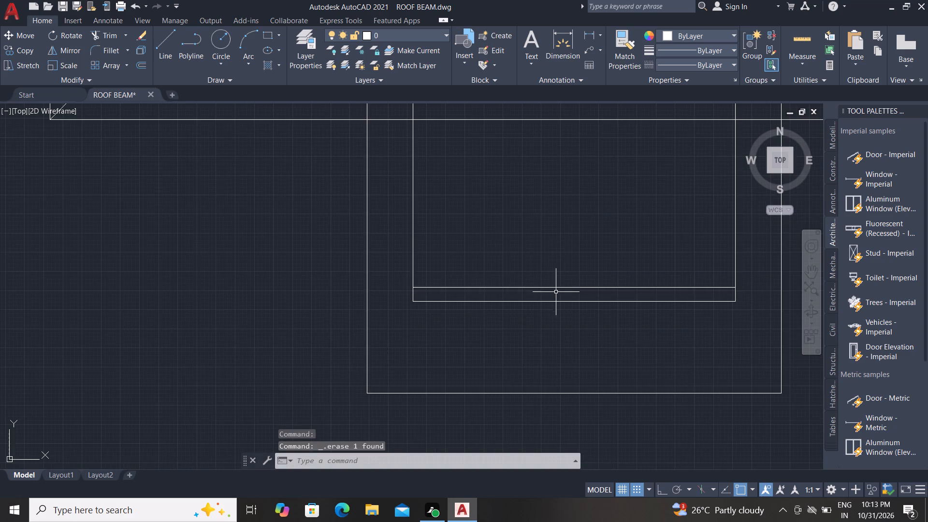
Draw a circle of radius 115 just below the left end of the extension's bottom wall.
scroll(554, 293, "down", 1)
scroll(454, 290, "up", 2)
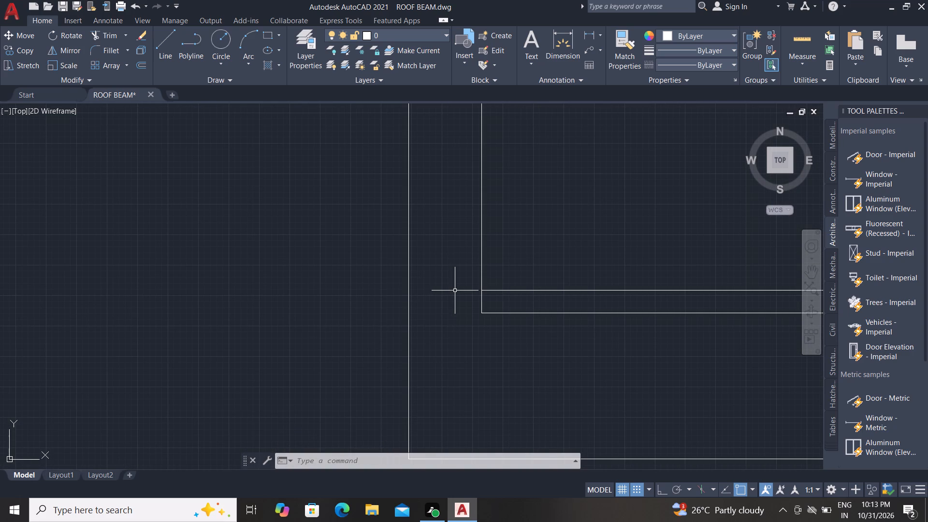
type("C")
key("space")
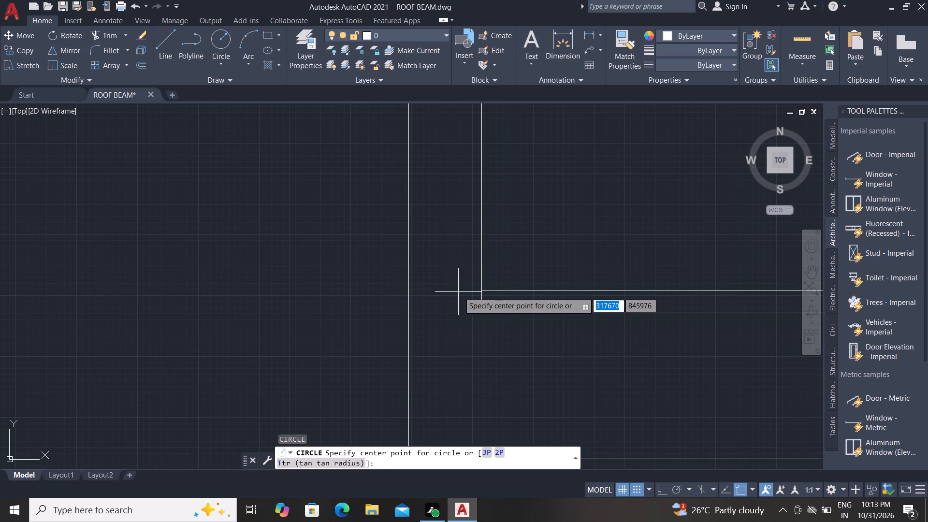
left_click(472, 386)
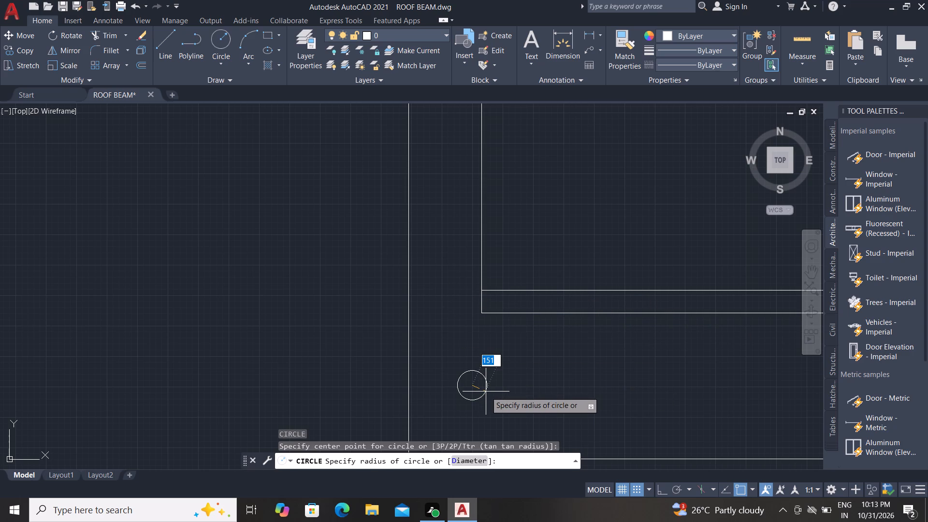
type("11")
type("5")
key("space")
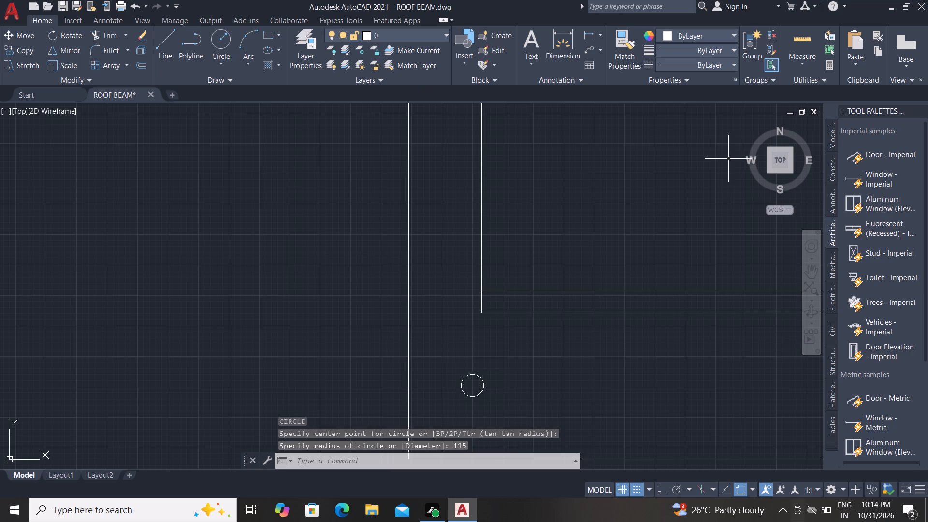
Copy the 115-radius circle to a spot just outside the left end of the bottom wall.
left_click(5, 48)
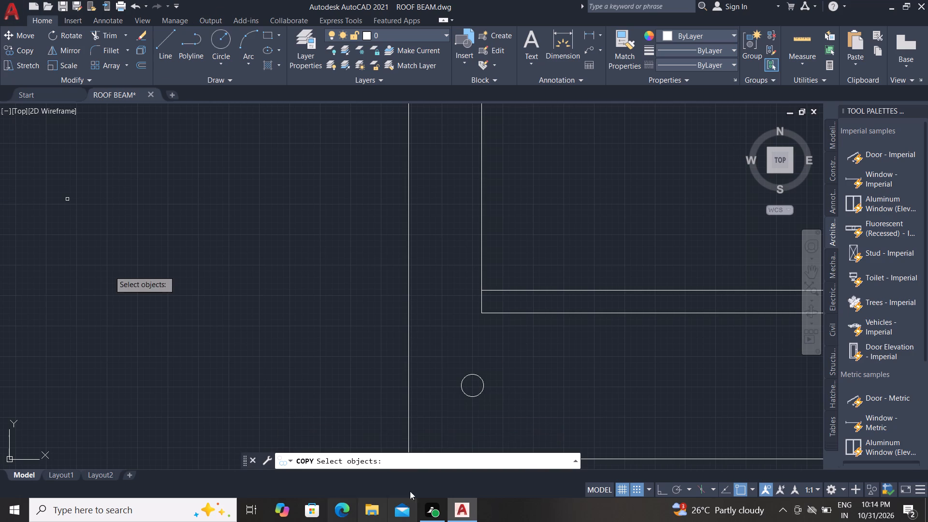
left_click(462, 383)
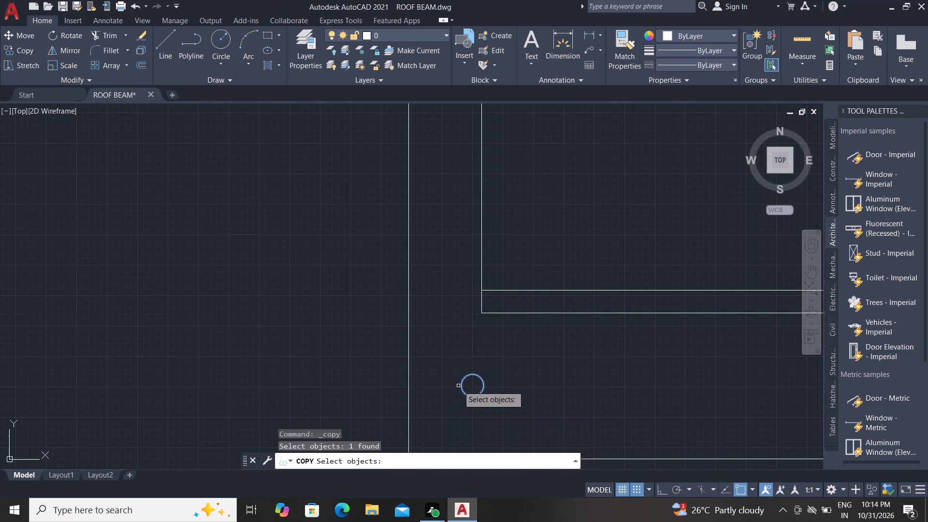
right_click(456, 390)
left_click(461, 386)
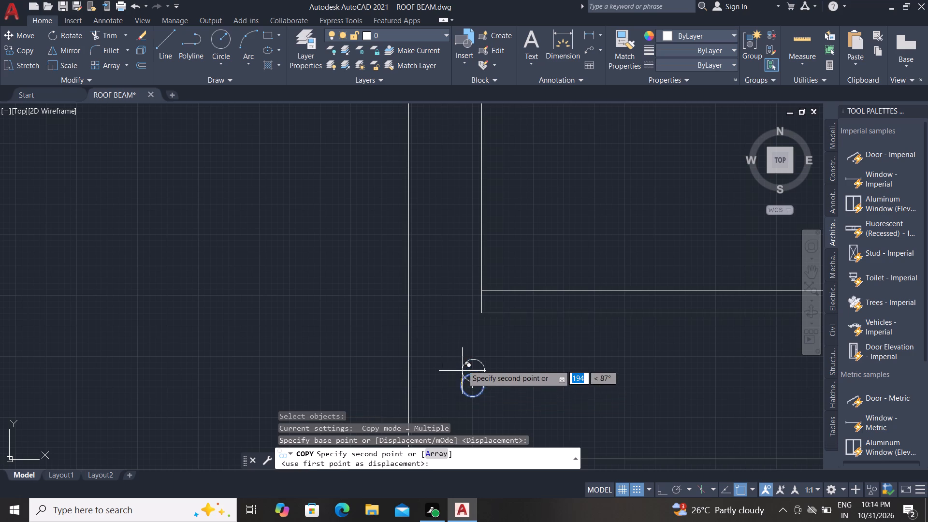
scroll(463, 323, "down", 1)
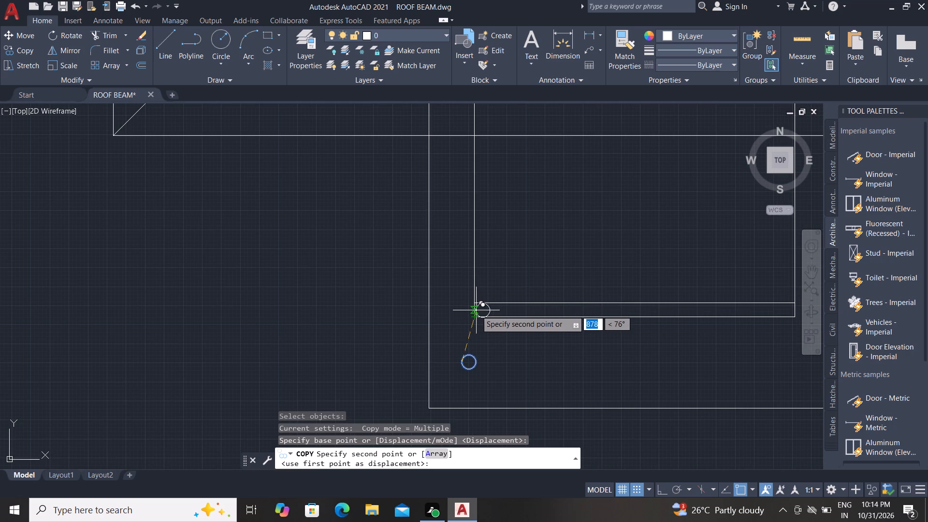
scroll(474, 311, "up", 3)
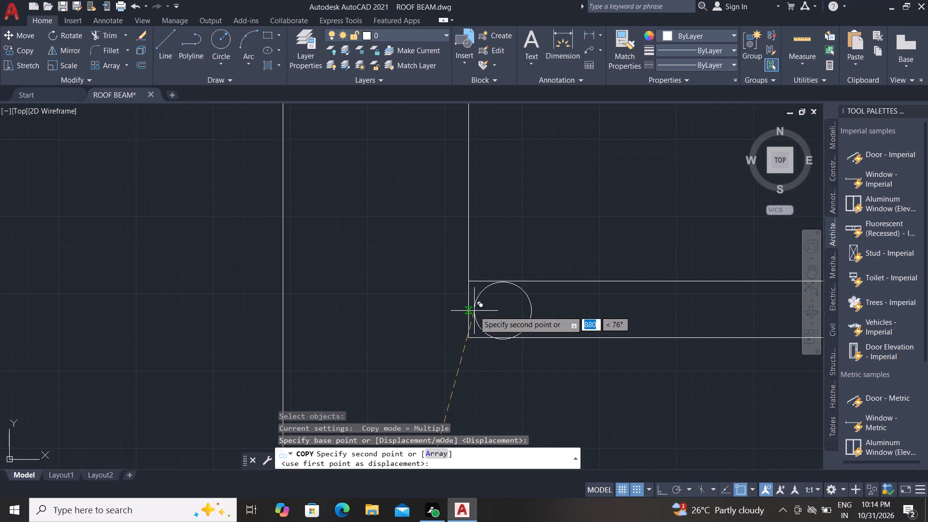
scroll(474, 311, "up", 2)
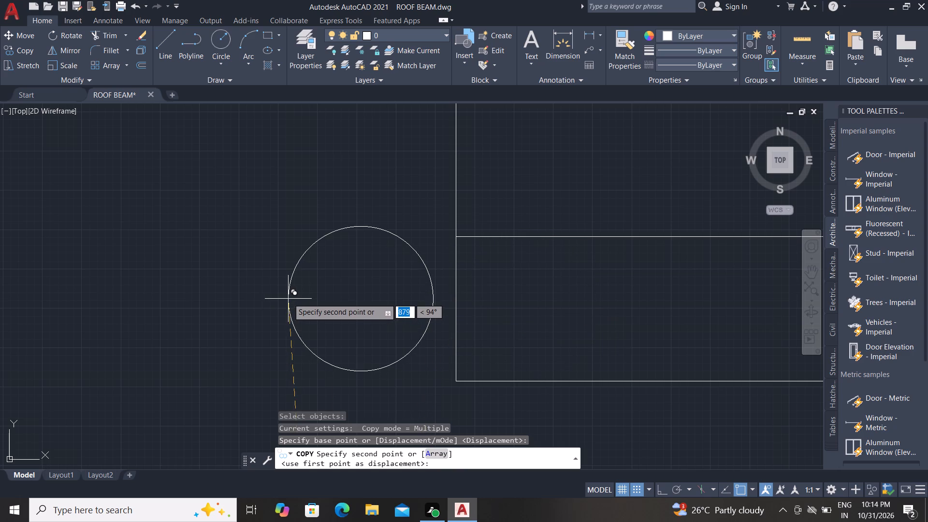
left_click(287, 297)
key("Escape")
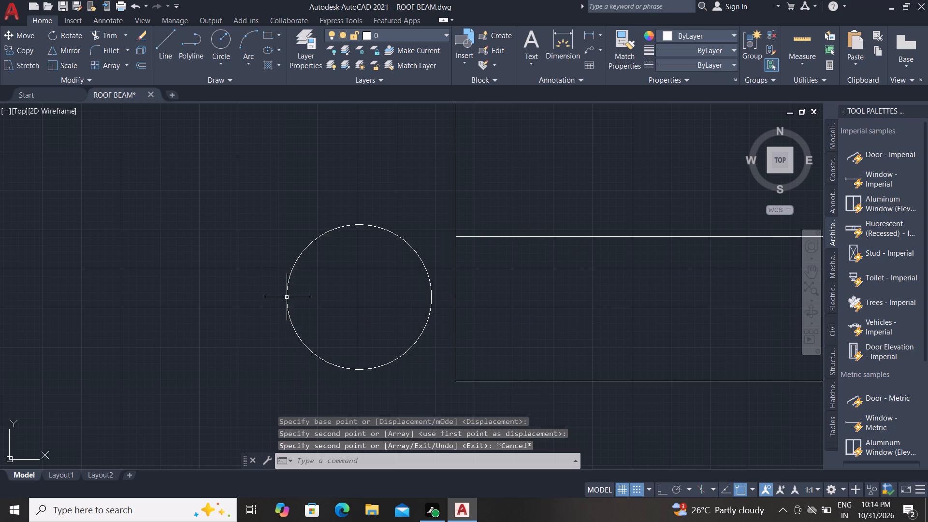
Move the copied circle by its left quadrant onto the wall's left end line, fitting it between the two wall lines.
left_click(287, 301)
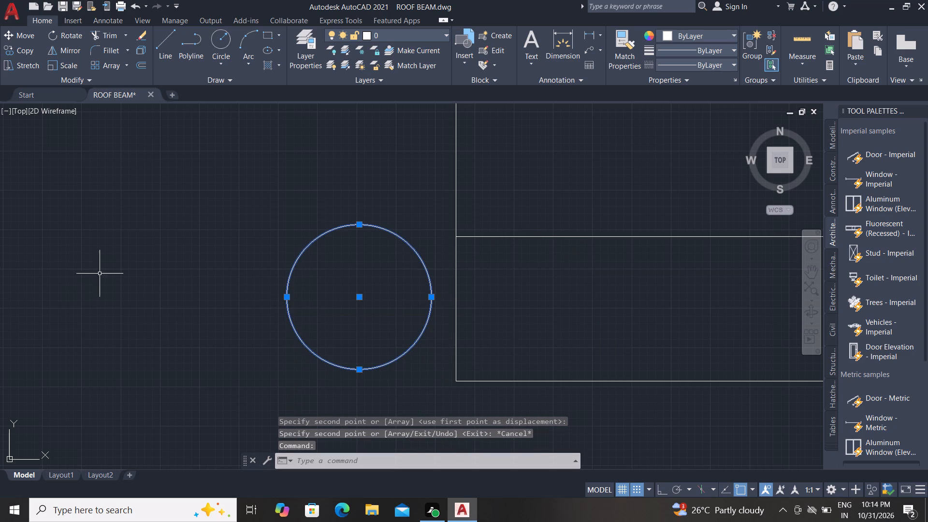
scroll(116, 0, "down", 1)
left_click(29, 33)
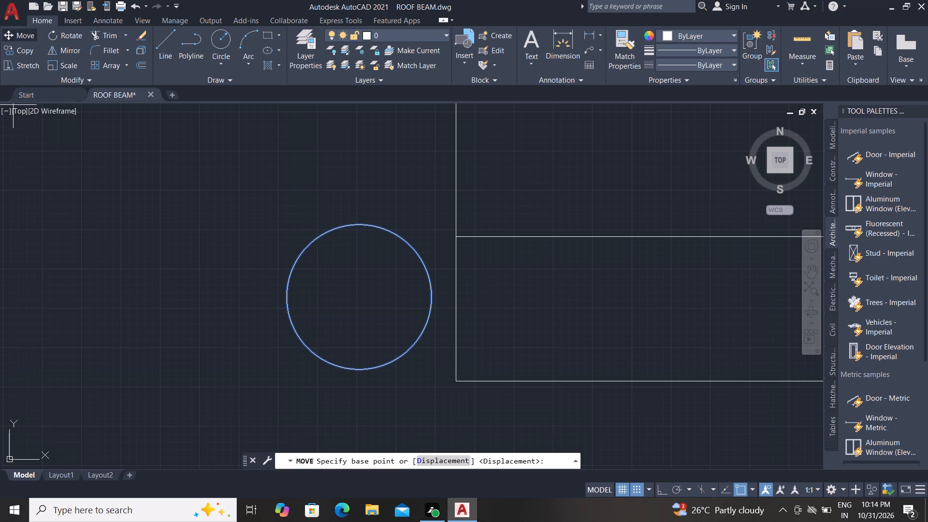
left_click(286, 294)
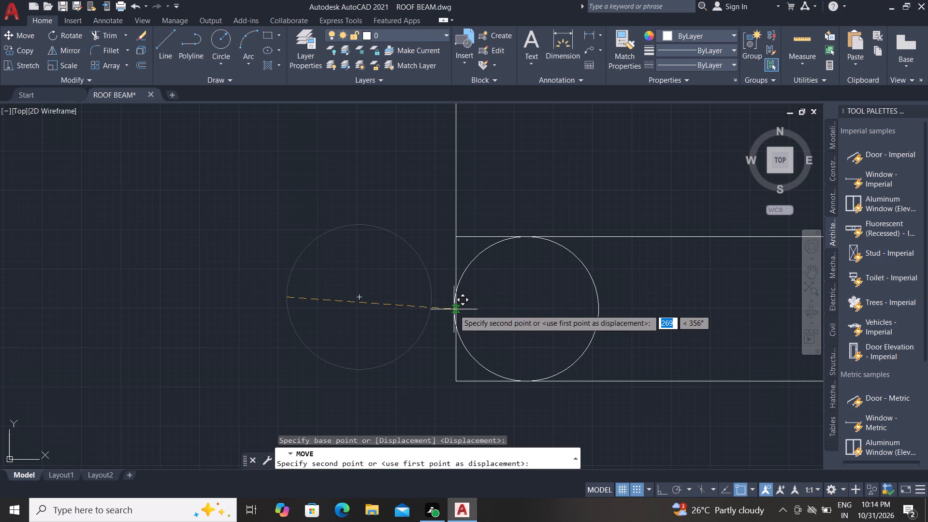
left_click(454, 309)
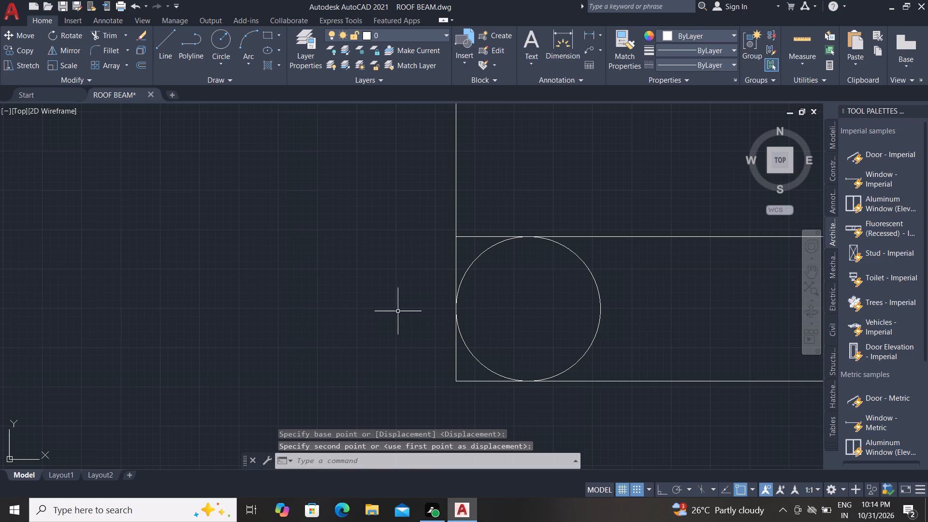
Copy the circle from its centre to the right end of the bottom wall, fitting between the wall lines.
scroll(455, 352, "up", 3)
scroll(429, 341, "down", 2)
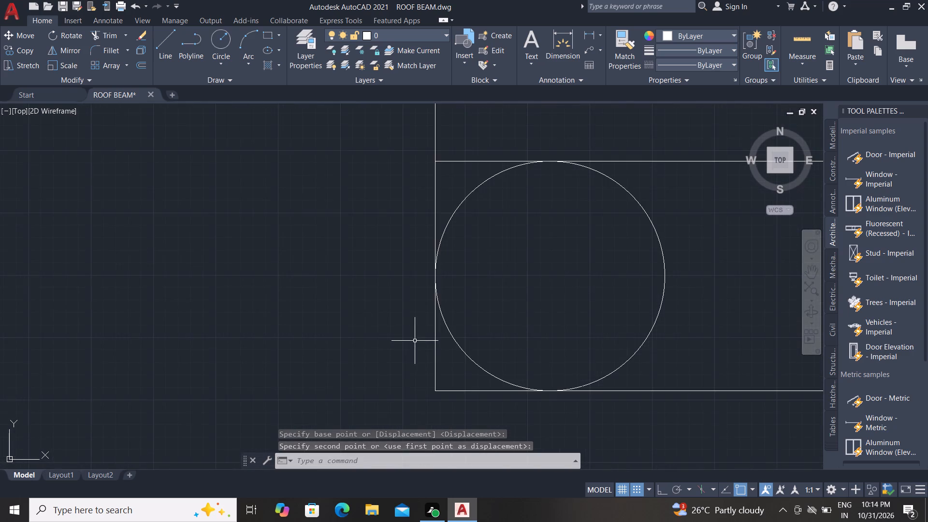
scroll(369, 329, "down", 3)
scroll(269, 181, "down", 1)
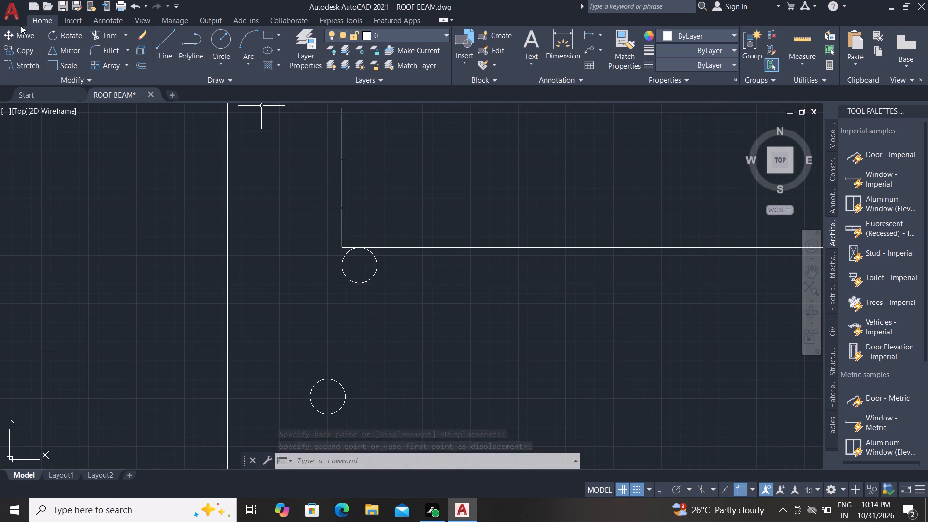
left_click(30, 50)
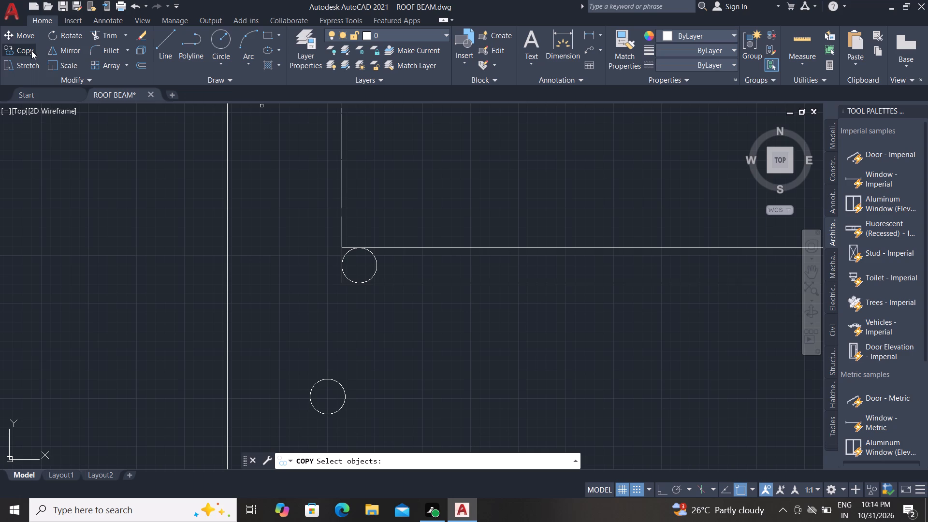
left_click(374, 258)
right_click(374, 258)
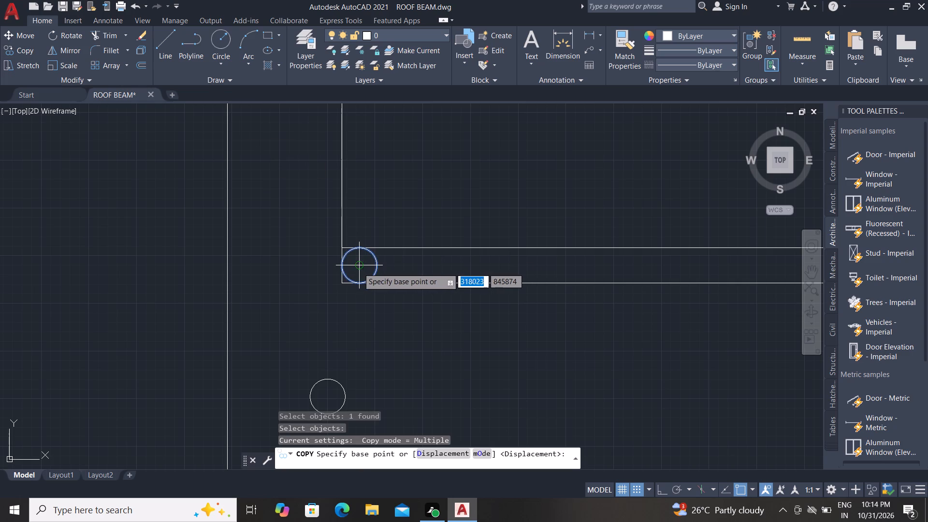
left_click(358, 268)
scroll(104, 234, "down", 2)
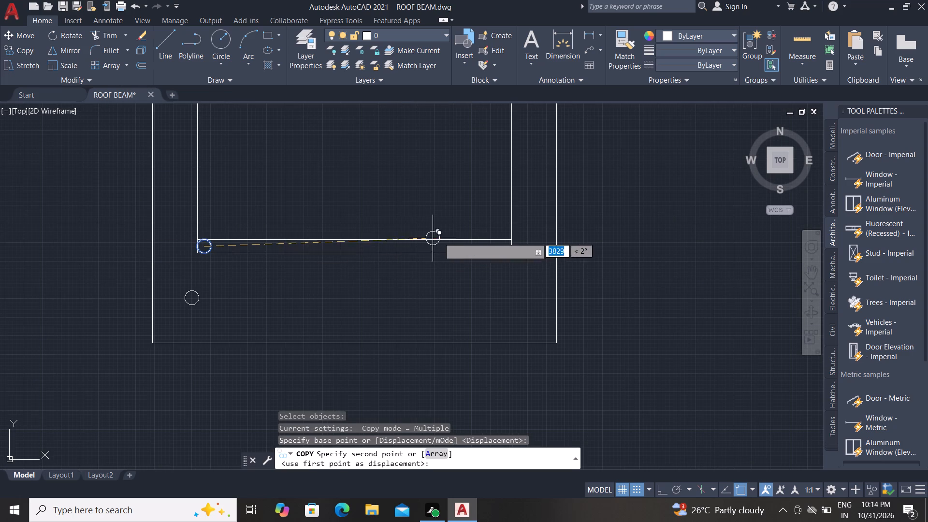
scroll(507, 248, "up", 4)
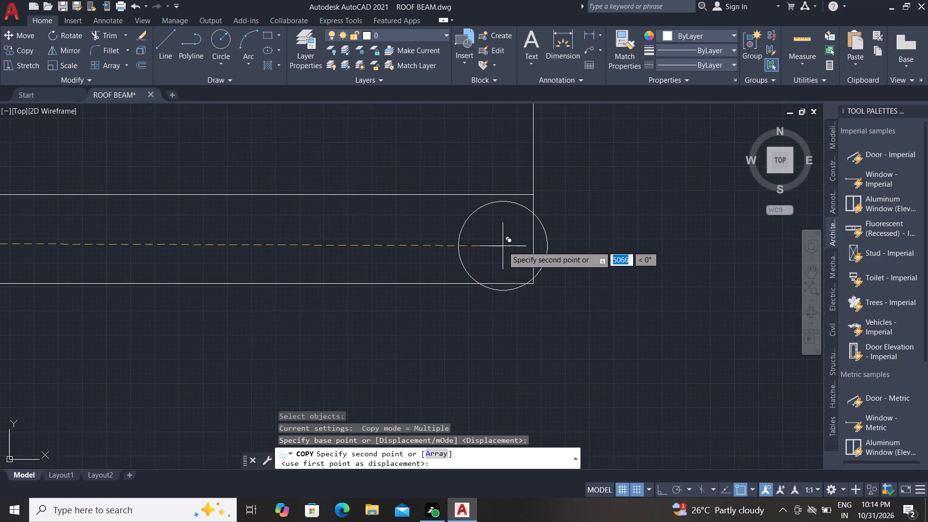
scroll(500, 245, "up", 1)
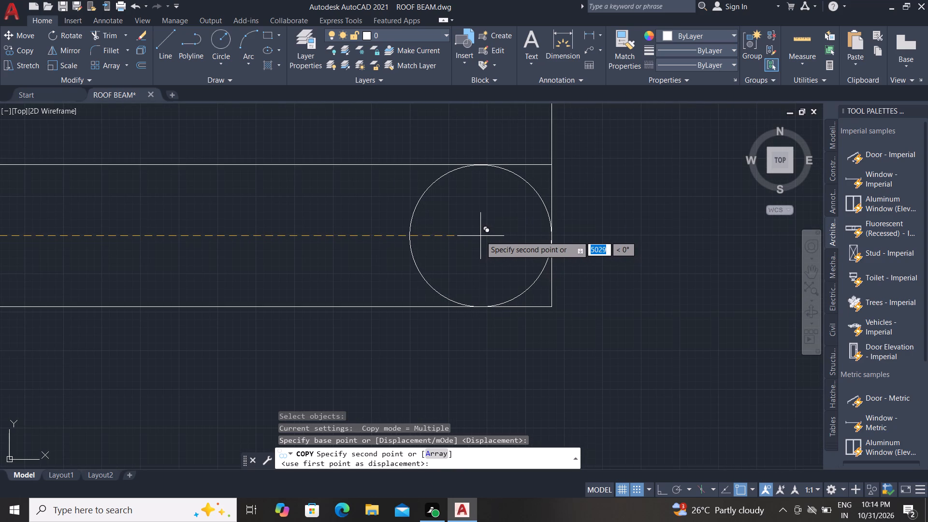
left_click(480, 236)
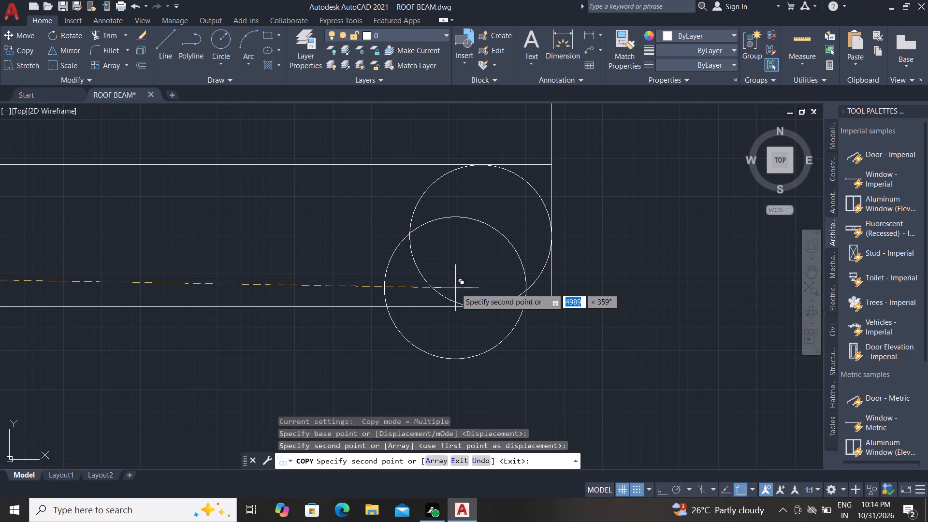
key("Escape")
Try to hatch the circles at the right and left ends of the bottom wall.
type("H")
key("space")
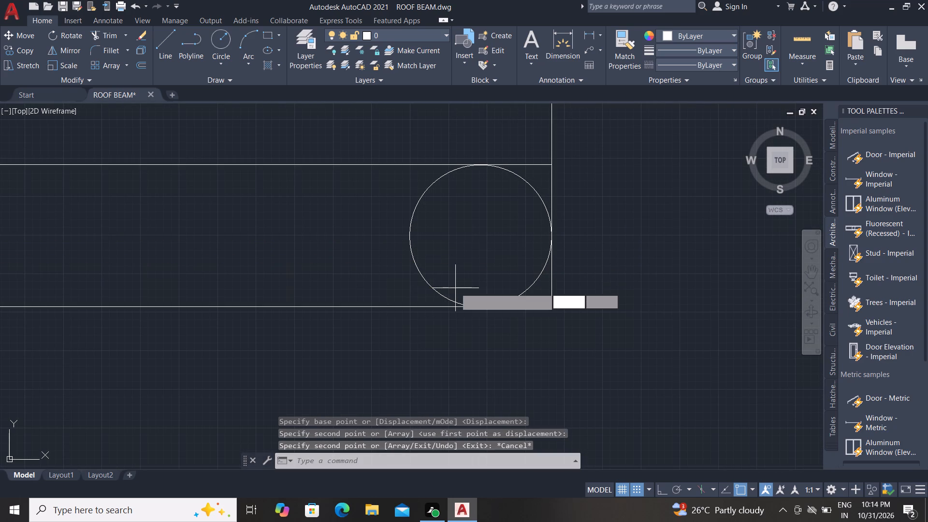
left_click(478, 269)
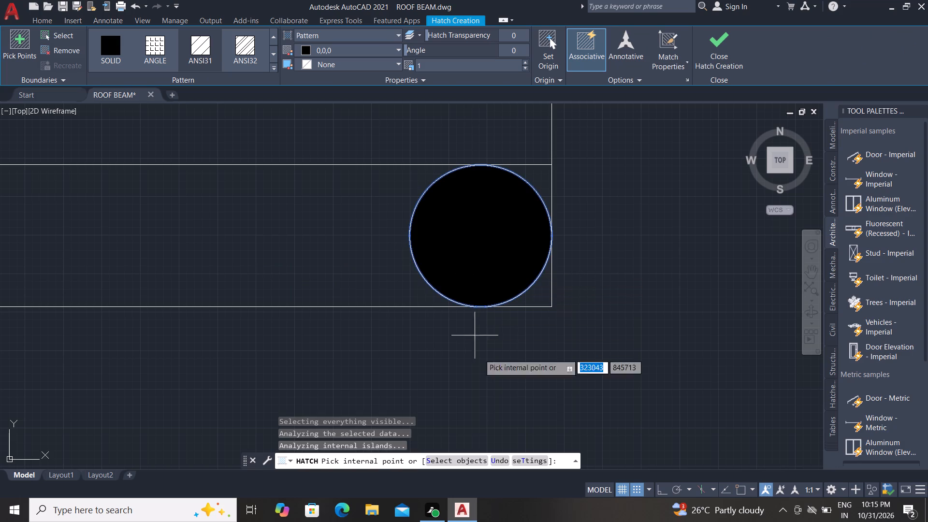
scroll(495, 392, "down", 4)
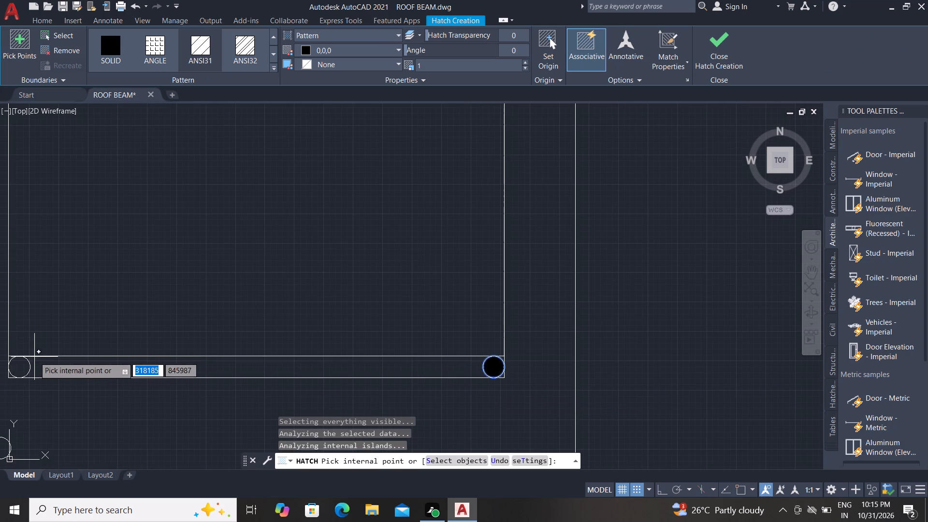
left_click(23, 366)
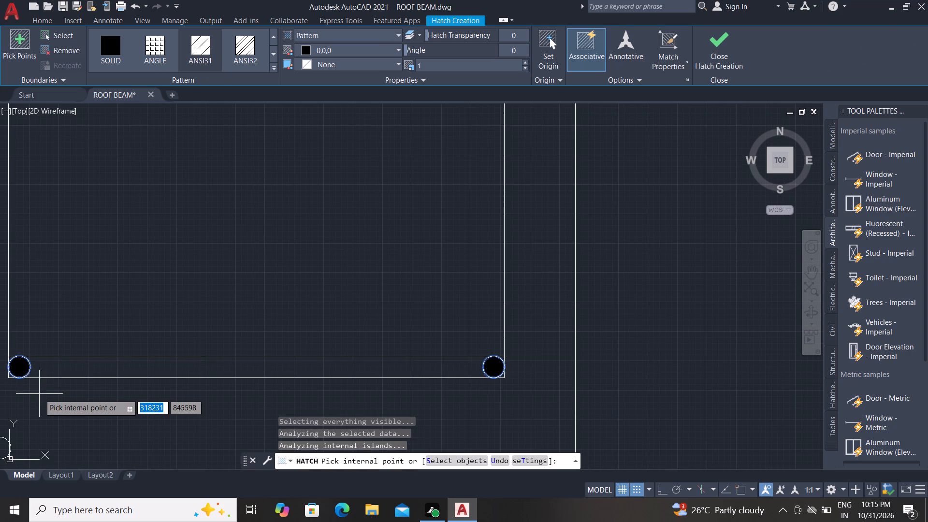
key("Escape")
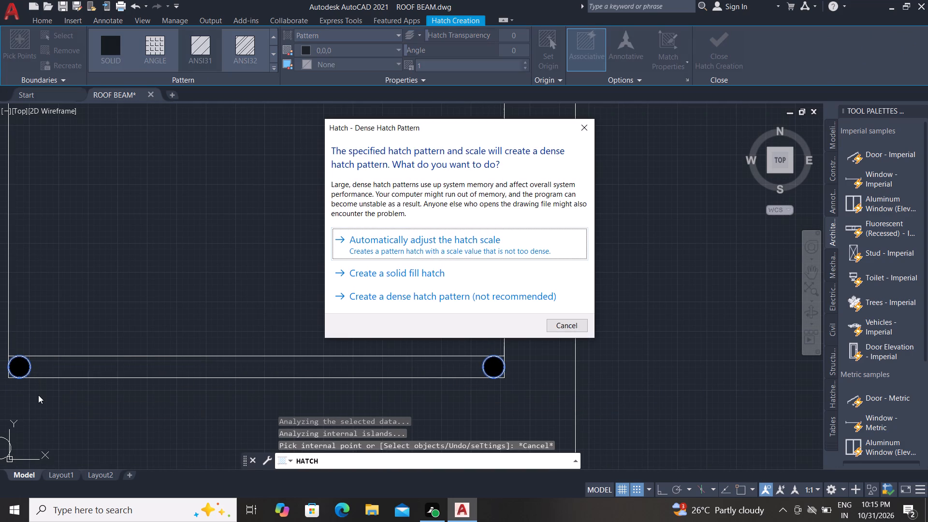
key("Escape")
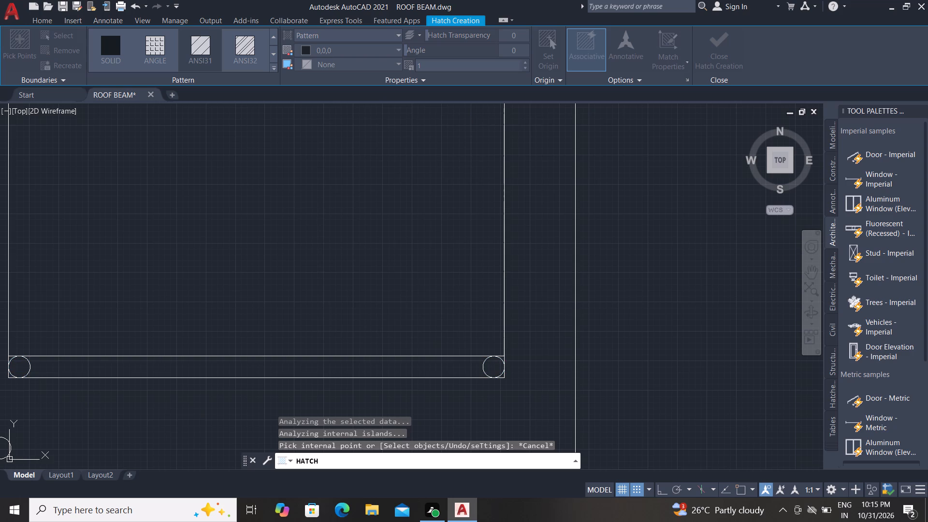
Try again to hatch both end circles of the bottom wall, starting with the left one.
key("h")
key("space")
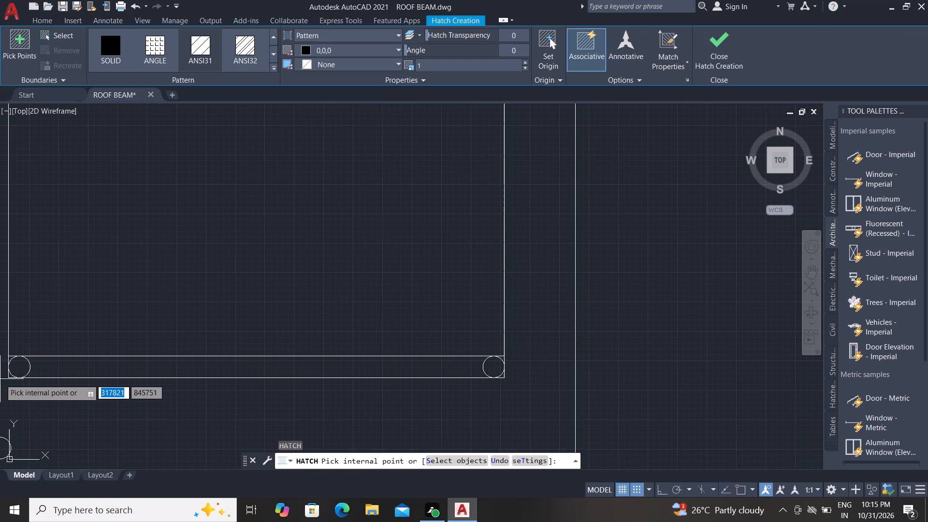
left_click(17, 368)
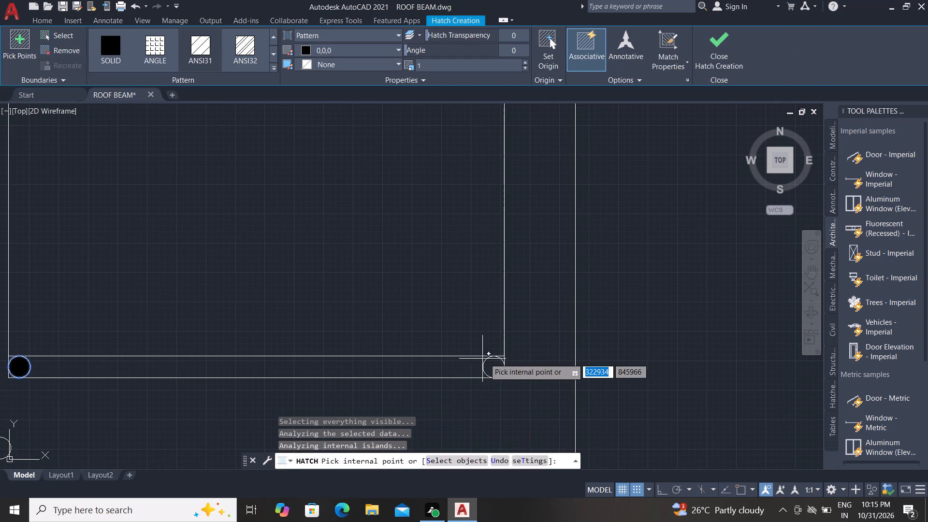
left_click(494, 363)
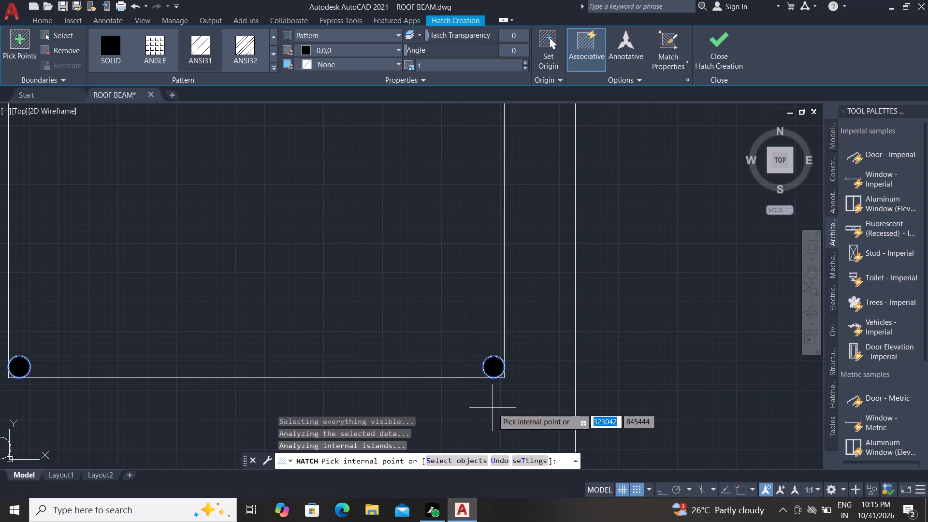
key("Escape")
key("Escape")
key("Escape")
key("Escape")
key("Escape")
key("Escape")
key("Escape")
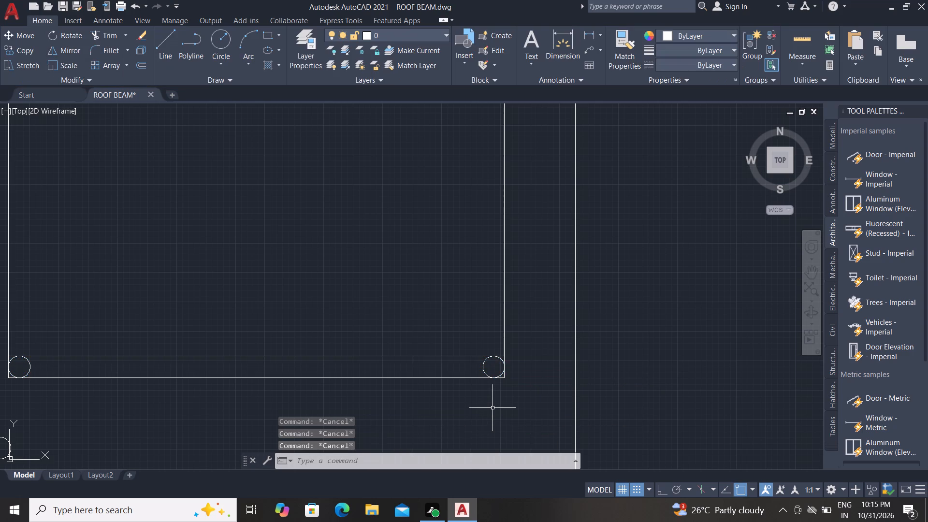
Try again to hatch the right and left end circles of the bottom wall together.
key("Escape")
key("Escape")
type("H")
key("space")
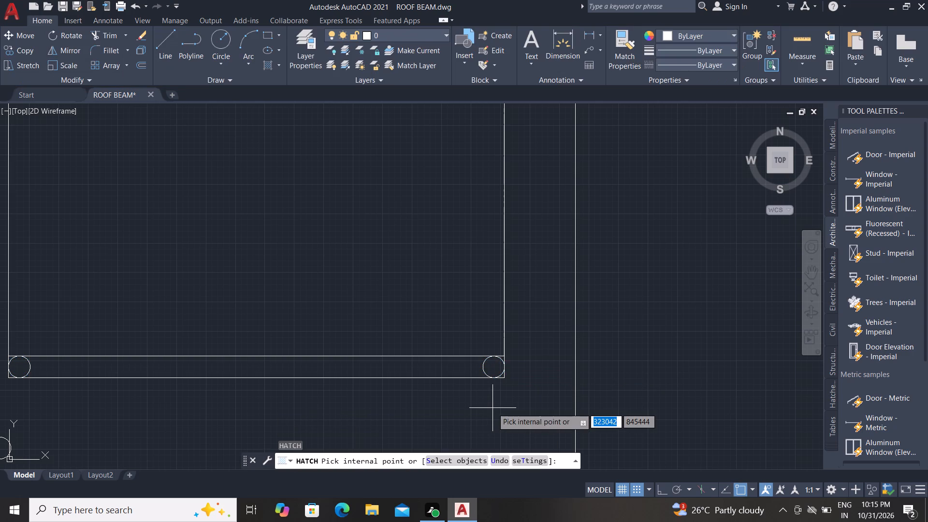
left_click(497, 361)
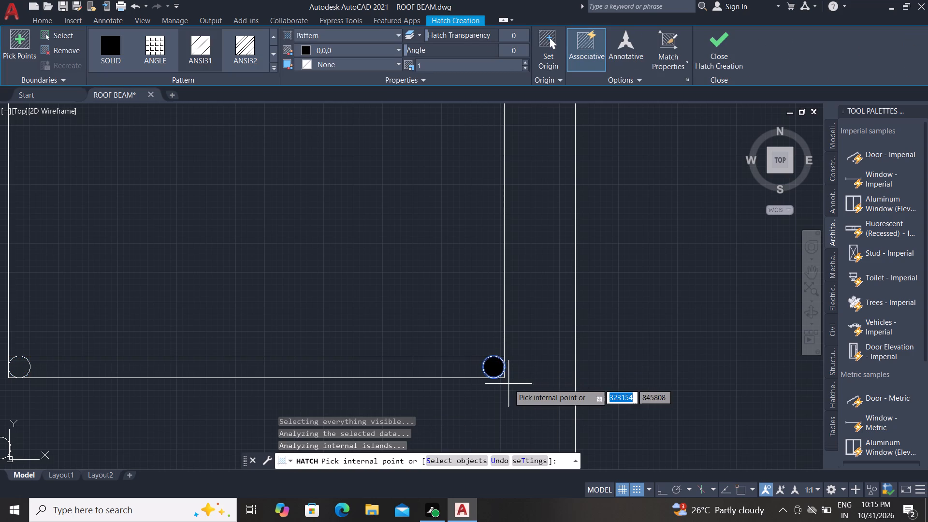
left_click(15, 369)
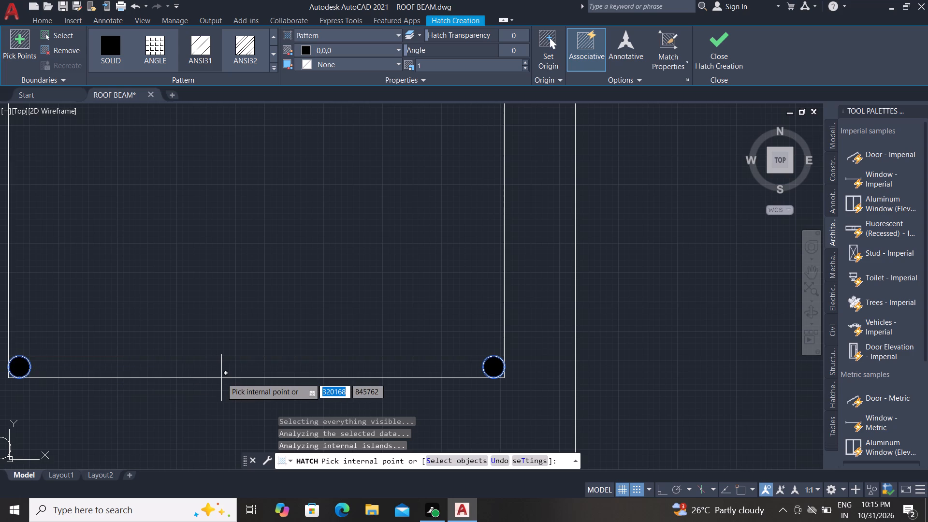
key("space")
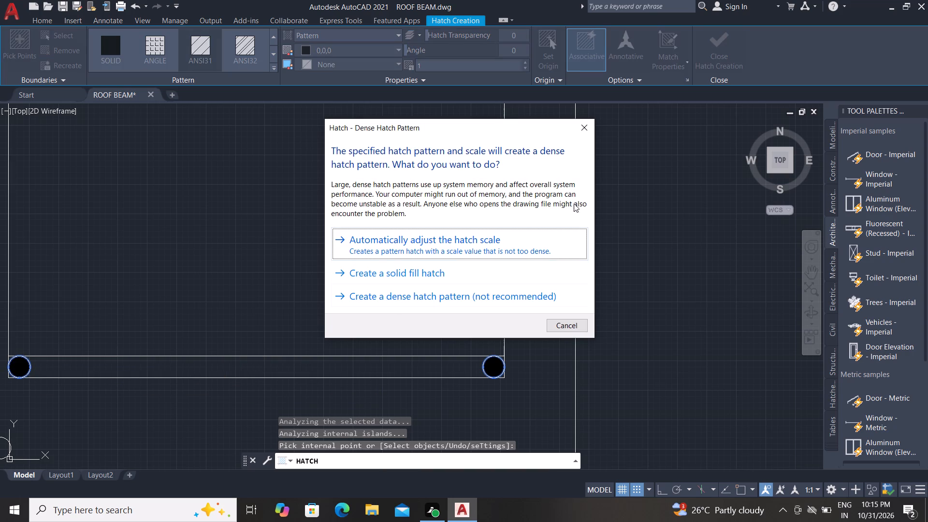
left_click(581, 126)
Hatch the circle at the right end of the bottom wall on its own.
scroll(480, 415, "up", 1)
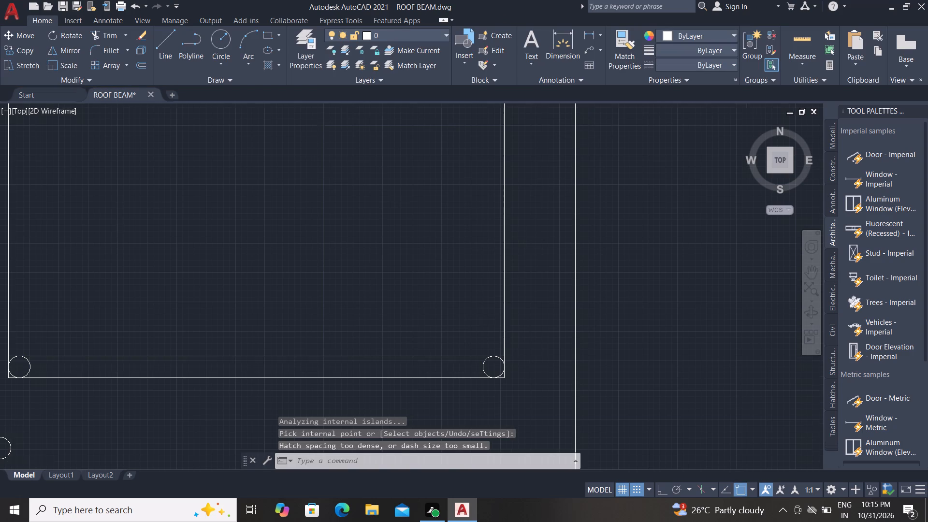
scroll(501, 349, "up", 3)
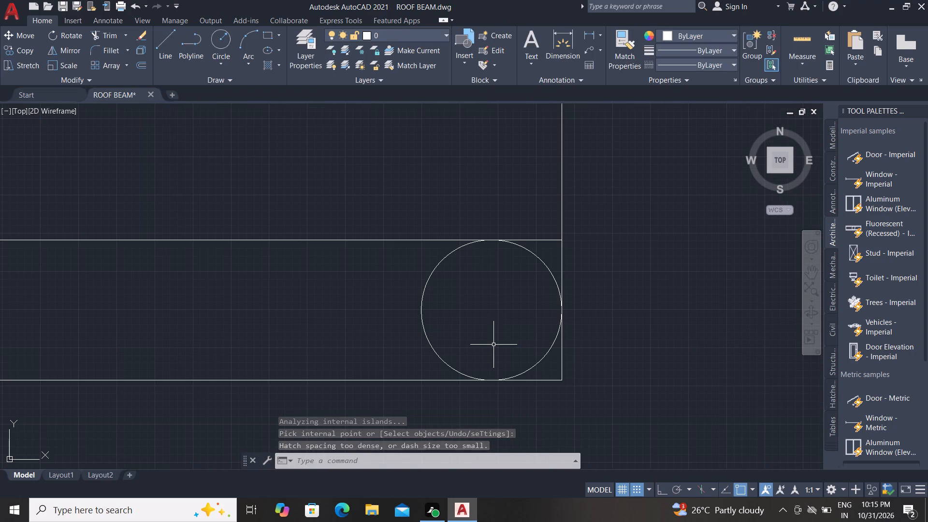
type("H")
key("space")
left_click(494, 332)
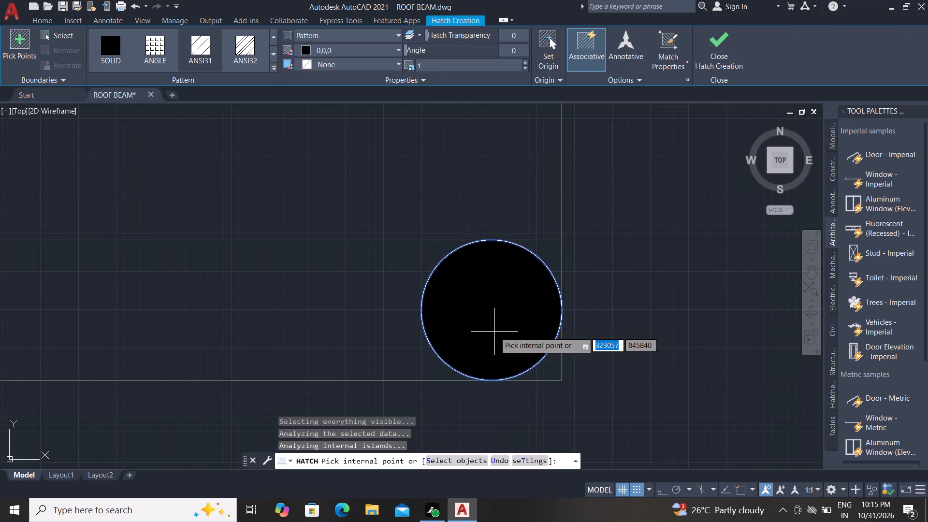
key("space")
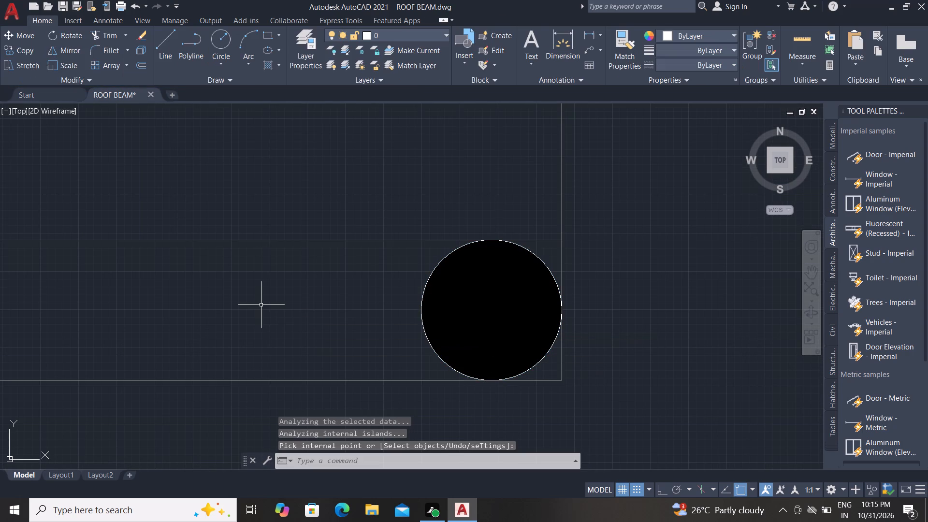
Hatch the circle at the left end of the bottom wall.
scroll(379, 314, "down", 6)
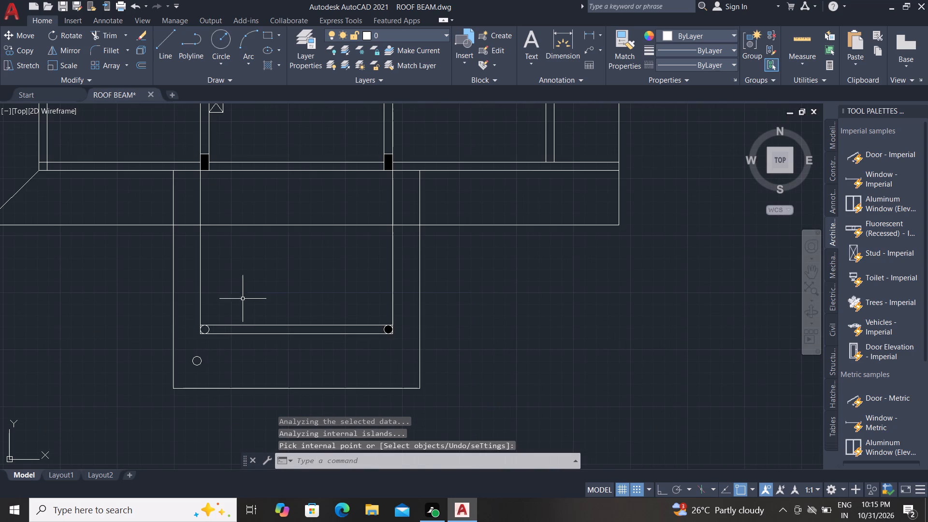
scroll(196, 330, "up", 2)
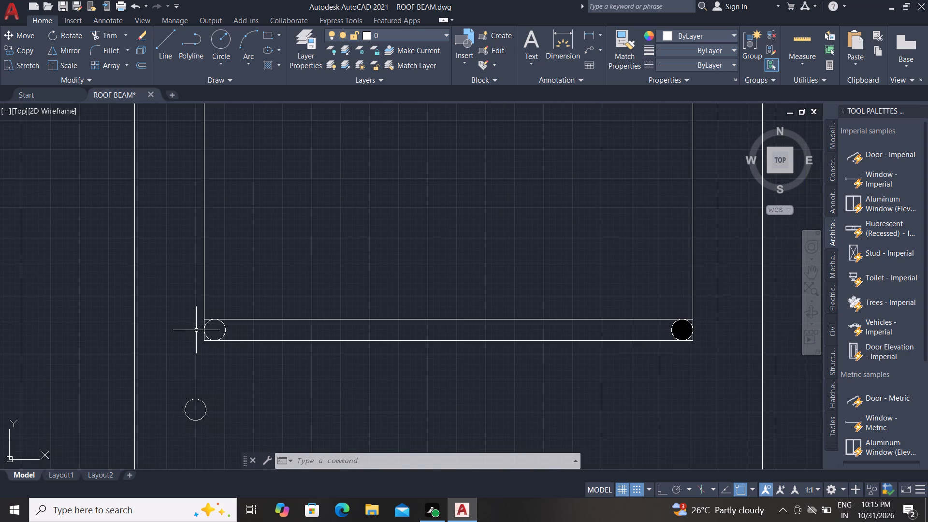
type("H")
key("space")
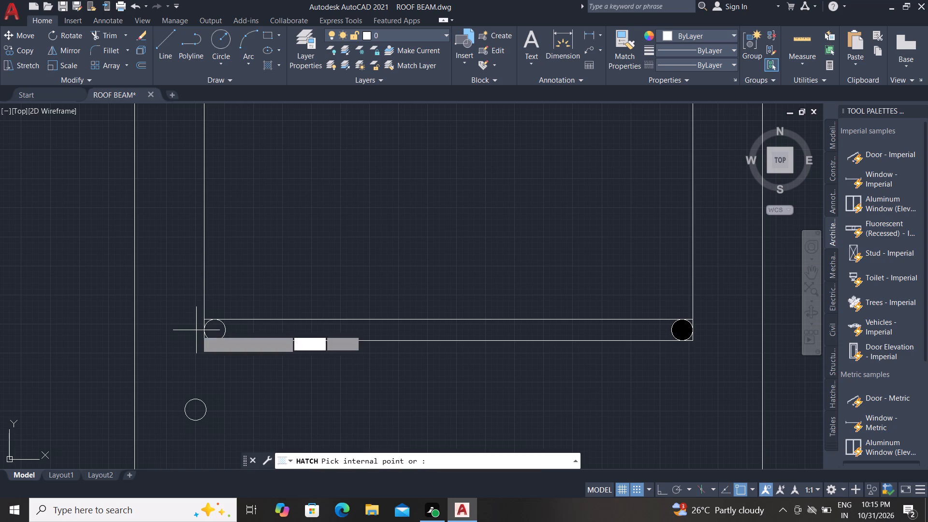
scroll(196, 330, "up", 3)
left_click(266, 334)
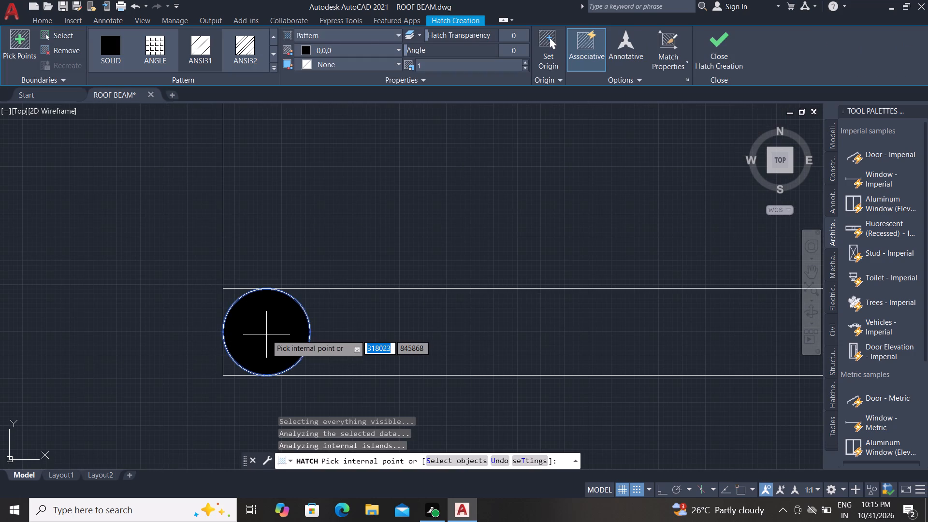
key("space")
Match the properties of the smaller beam plan's dashed outer outline to the upper and lower lines of the extension's bottom wall.
scroll(187, 411, "down", 4)
scroll(102, 433, "down", 1)
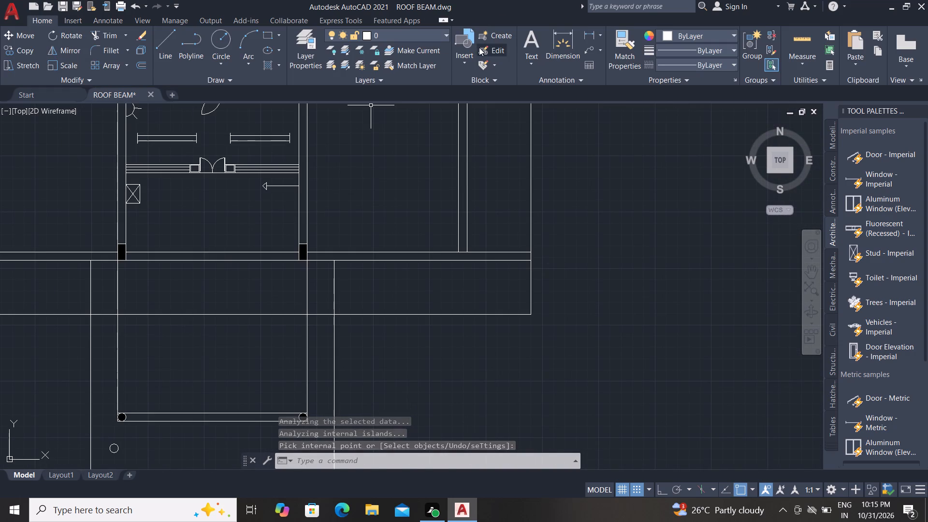
right_click_drag(617, 72, 620, 59)
left_click(620, 59)
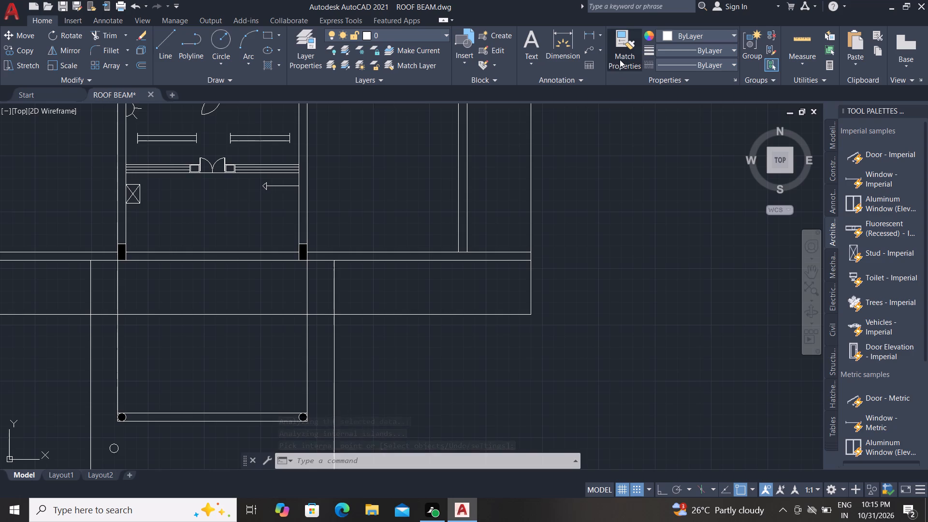
right_click_drag(620, 59, 606, 63)
scroll(497, 312, "down", 3)
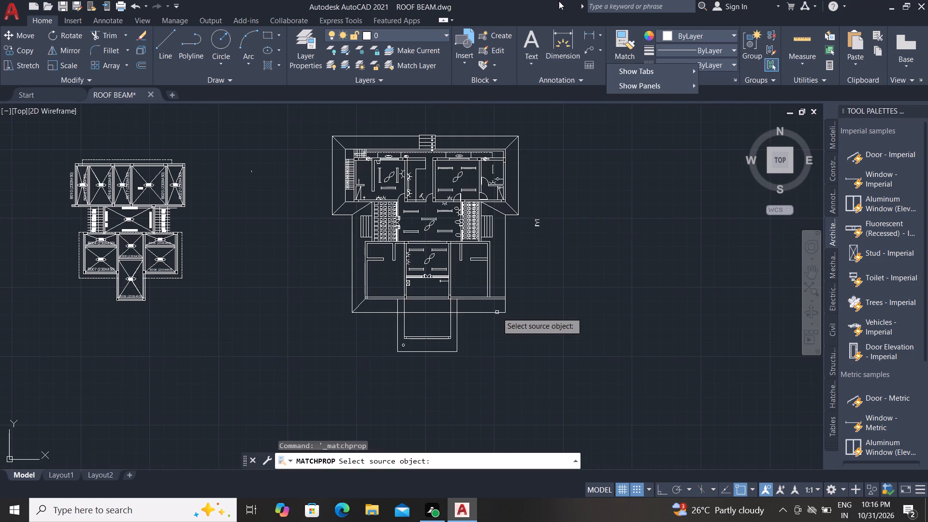
left_click(624, 55)
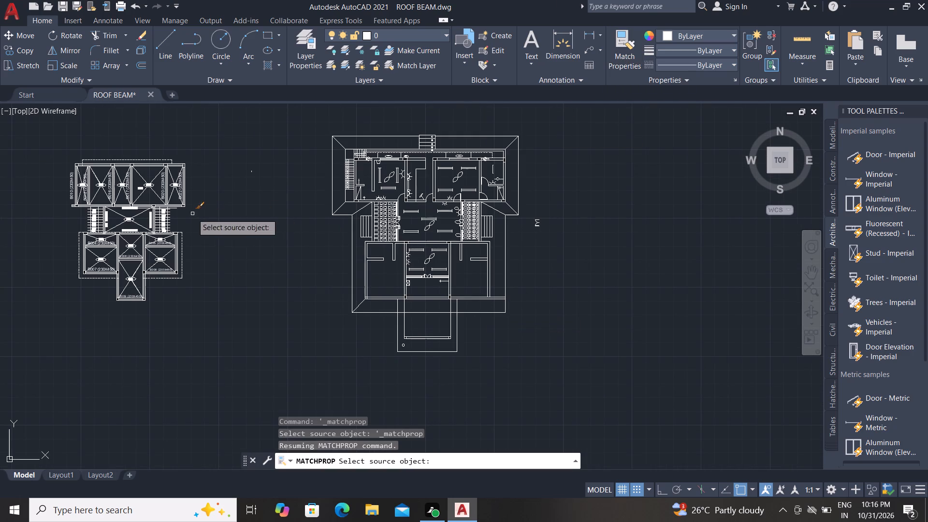
left_click(182, 256)
scroll(436, 327, "up", 4)
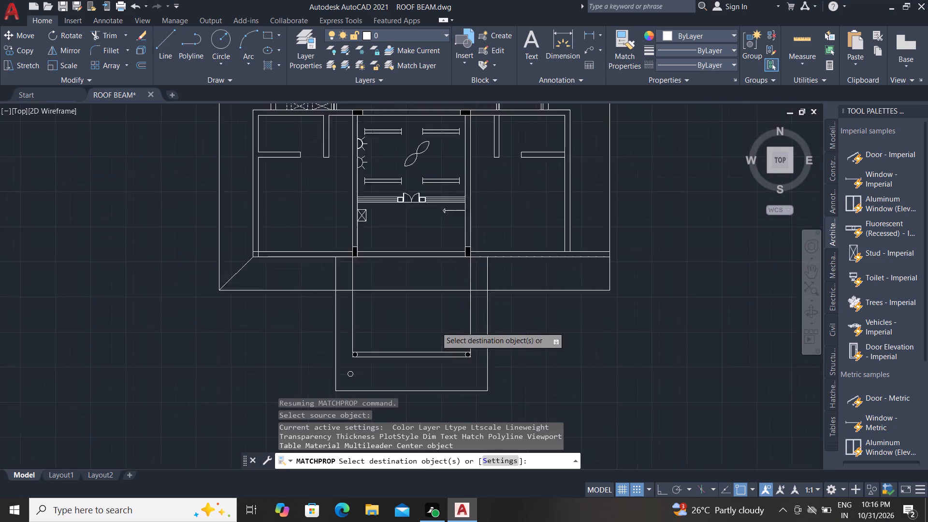
scroll(386, 315, "down", 1)
scroll(366, 371, "up", 1)
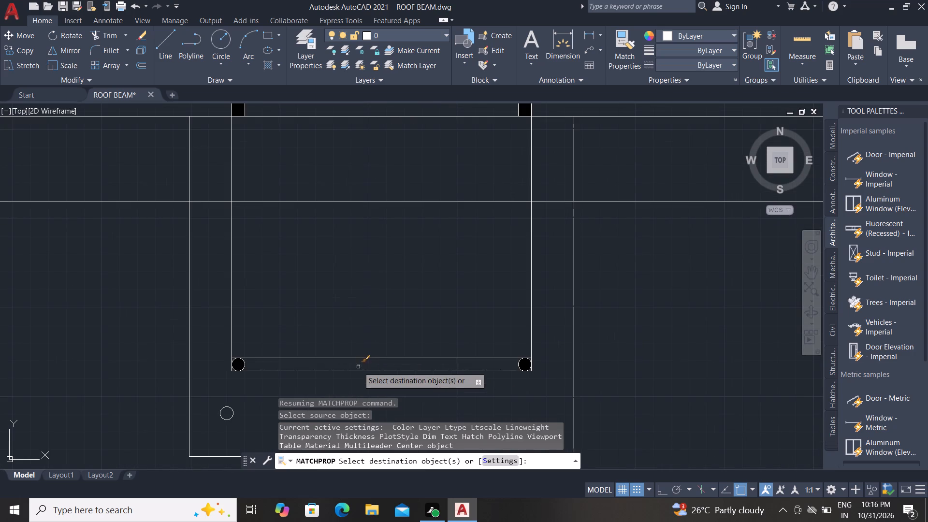
left_click(362, 371)
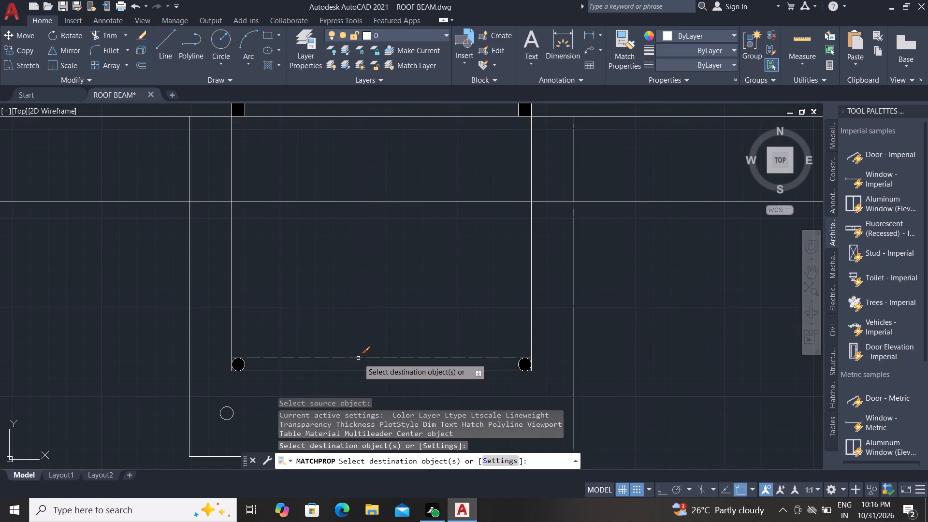
left_click(358, 358)
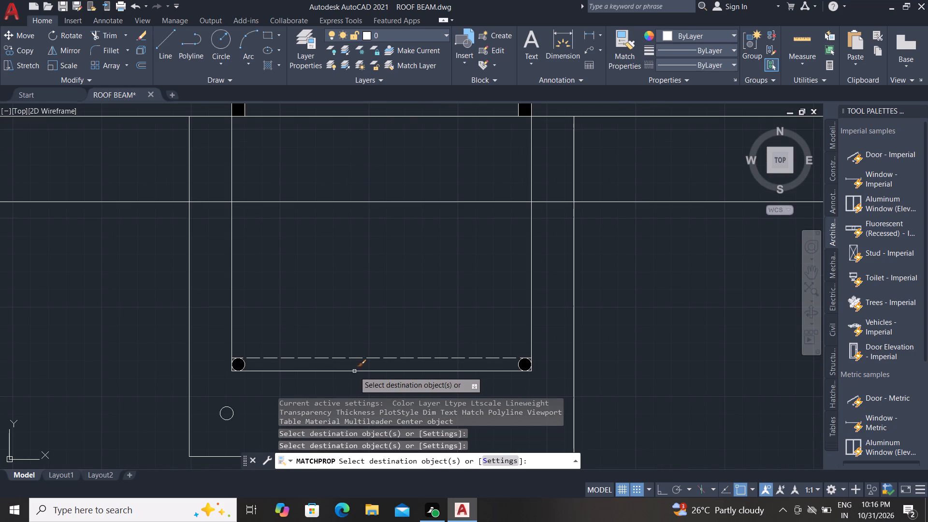
left_click(354, 371)
key("Escape")
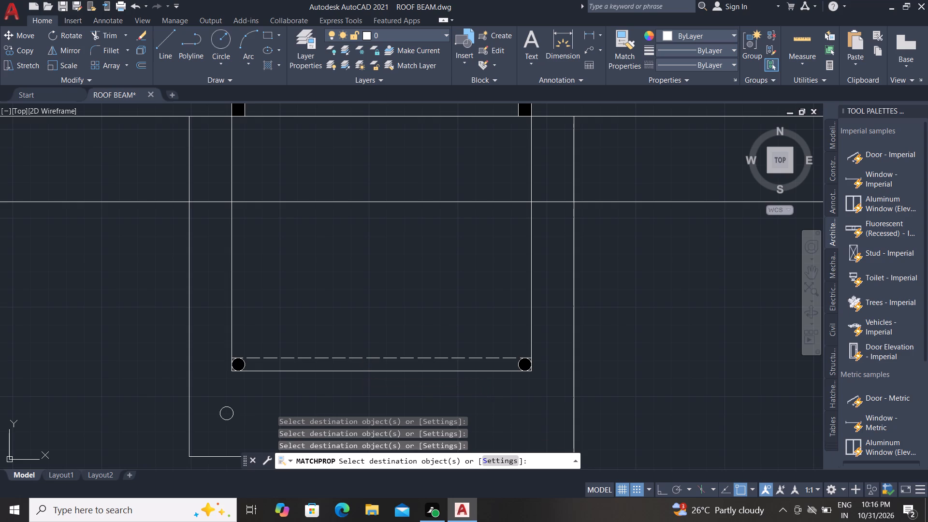
Delete the overlapping duplicate of the bottom wall's lower line.
left_click(358, 371)
key("Delete")
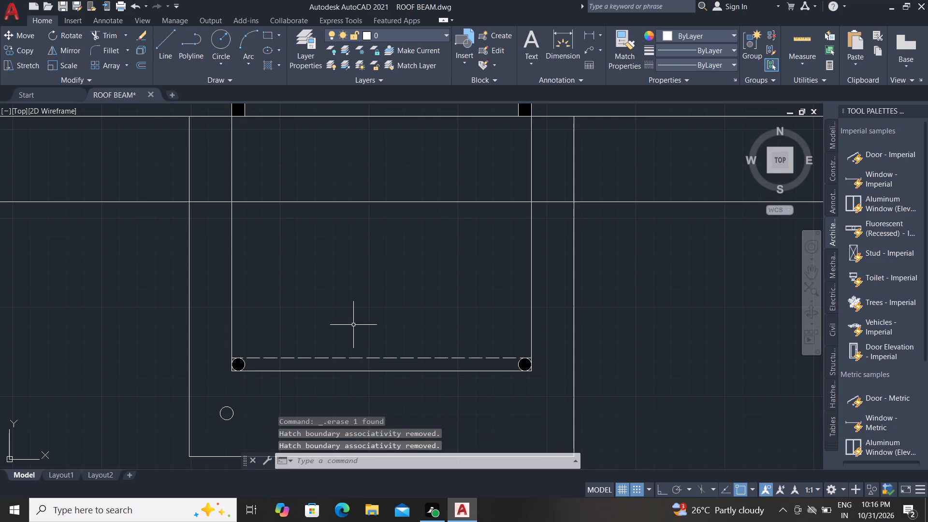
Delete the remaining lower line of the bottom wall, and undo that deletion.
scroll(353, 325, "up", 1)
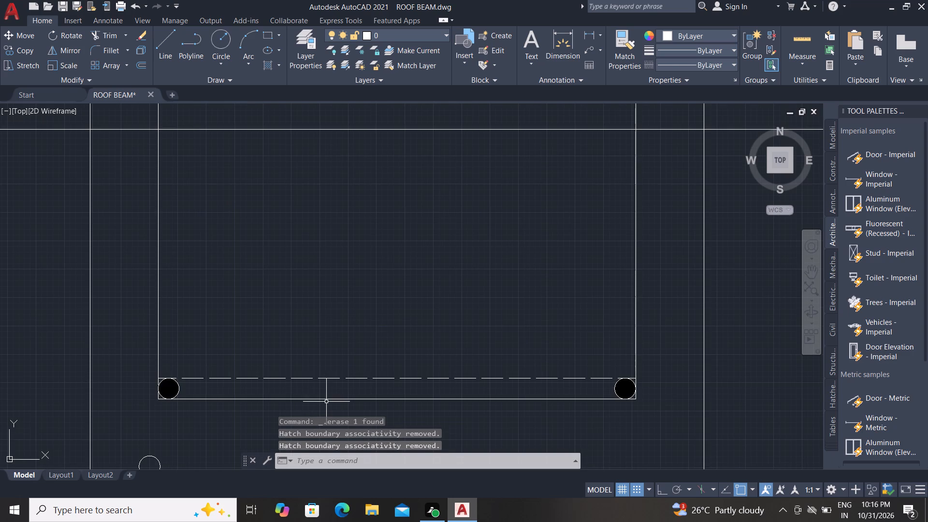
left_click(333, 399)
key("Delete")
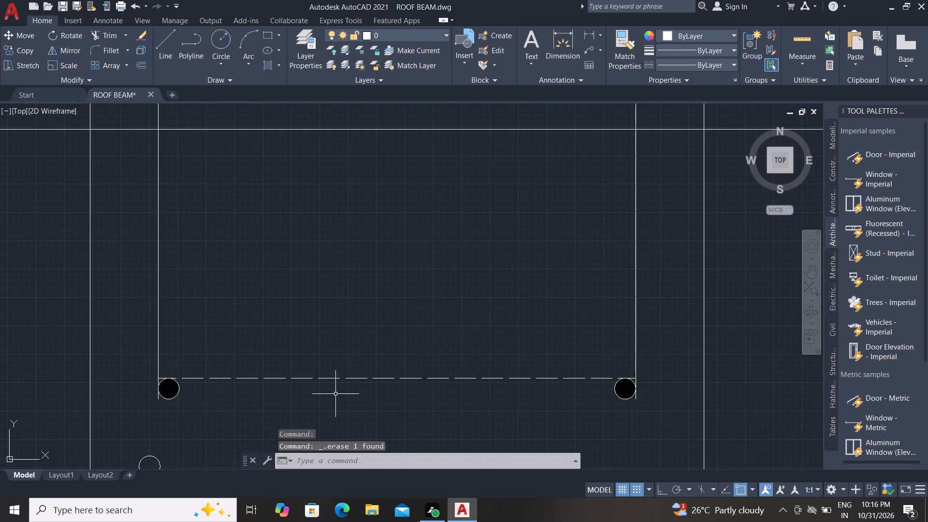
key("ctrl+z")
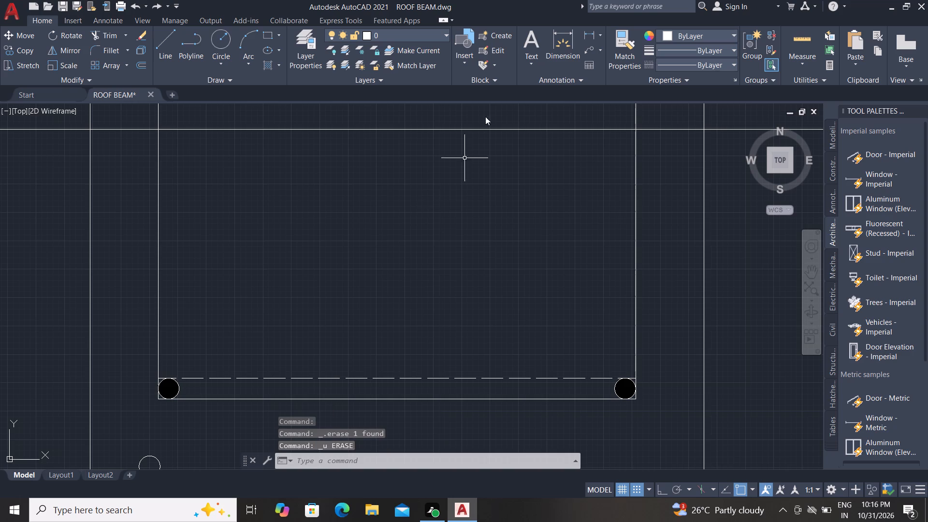
Match the properties of the bottom wall's dashed upper line to its lower line.
left_click(623, 55)
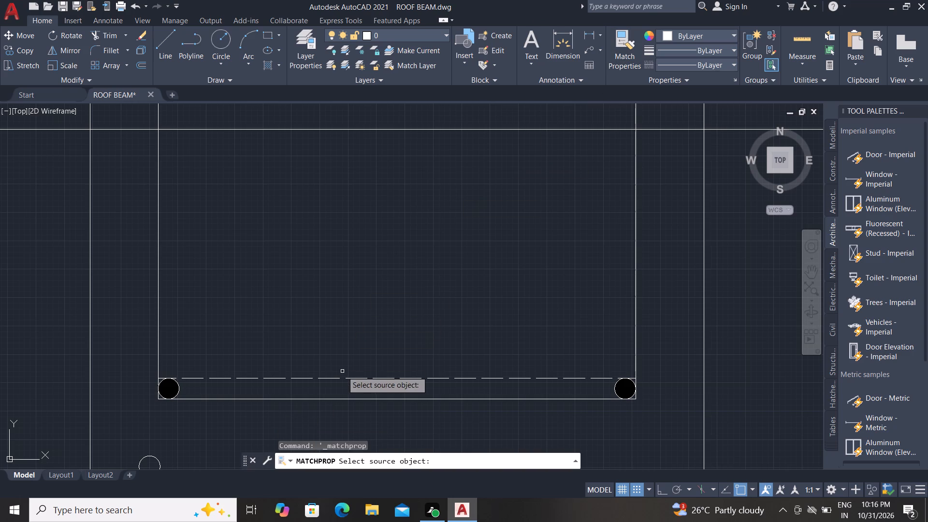
left_click(350, 377)
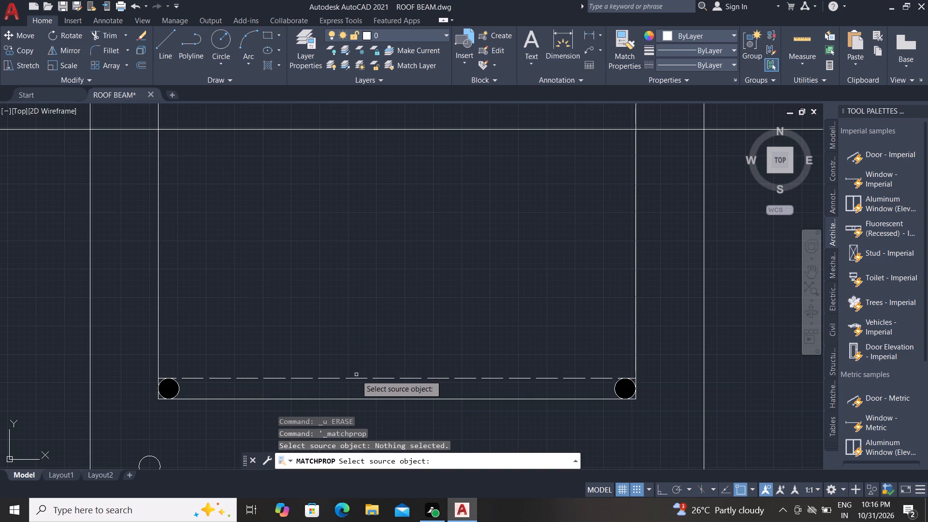
left_click(356, 377)
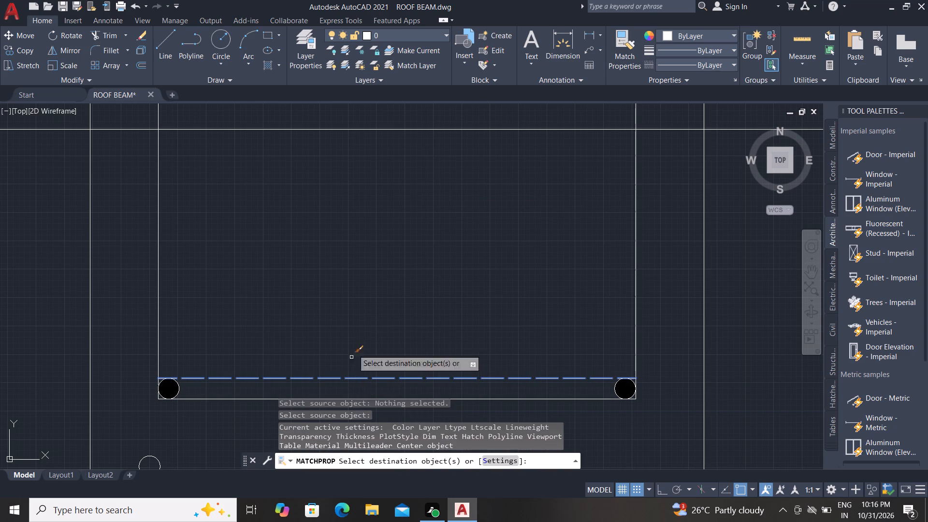
scroll(369, 308, "down", 1)
left_click(351, 364)
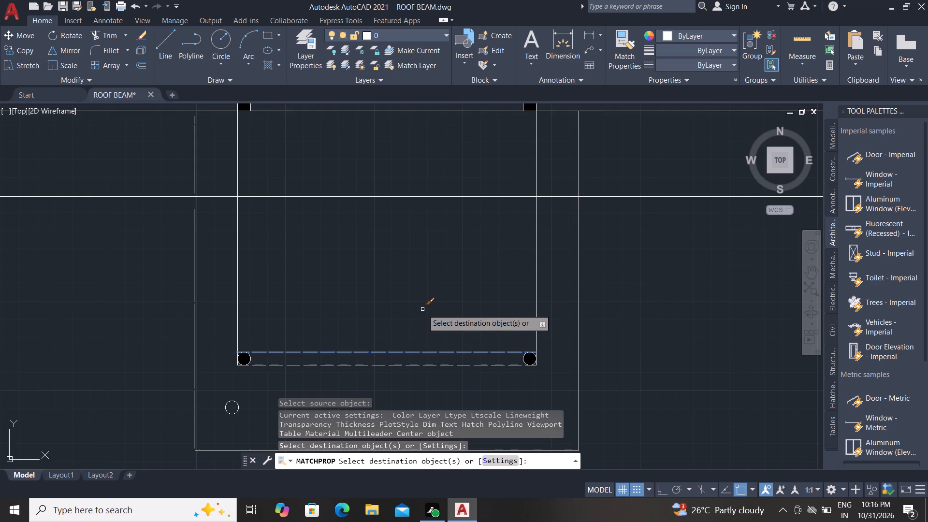
key("Escape")
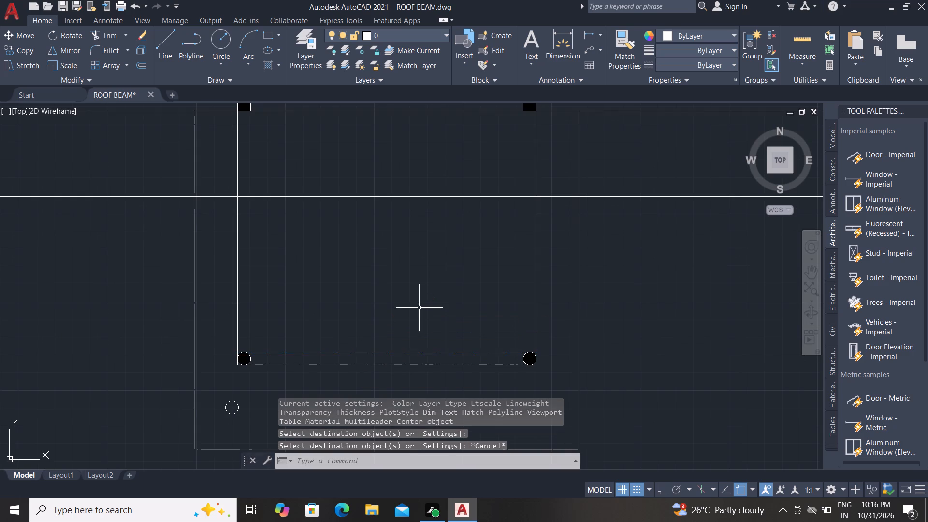
Delete the leftover unhatched circle below the left end of the bottom wall.
left_click(234, 403)
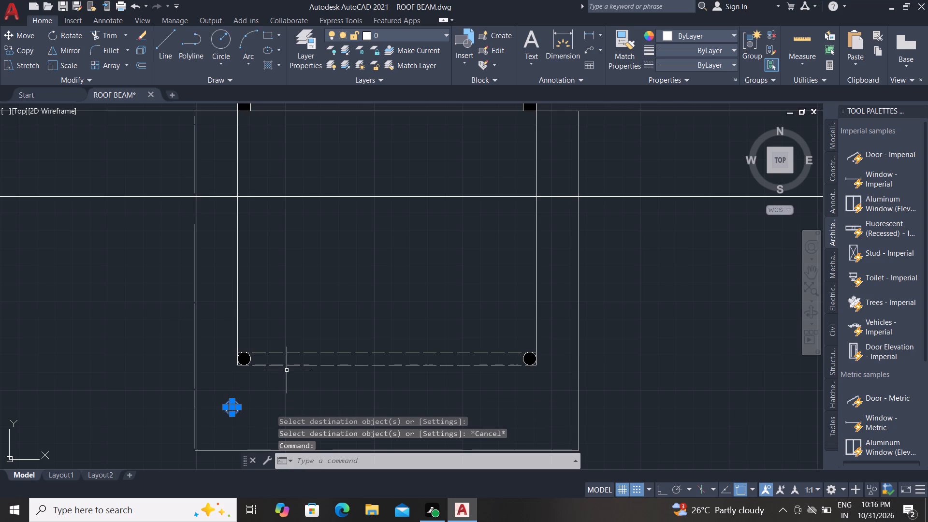
key("Delete")
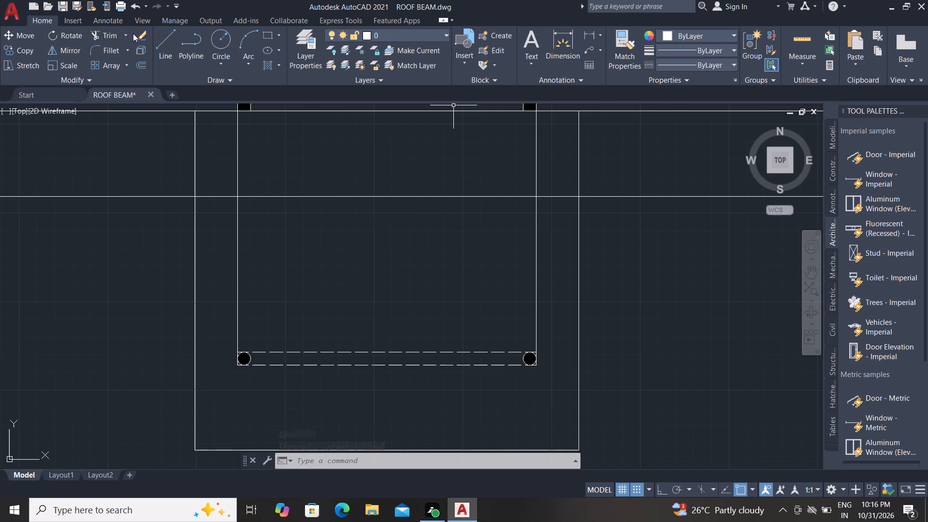
Draw a diagonal line about 1677 long from the extension outline's lower-left corner to the lower-left corner of the dashed bottom beam.
left_click(164, 39)
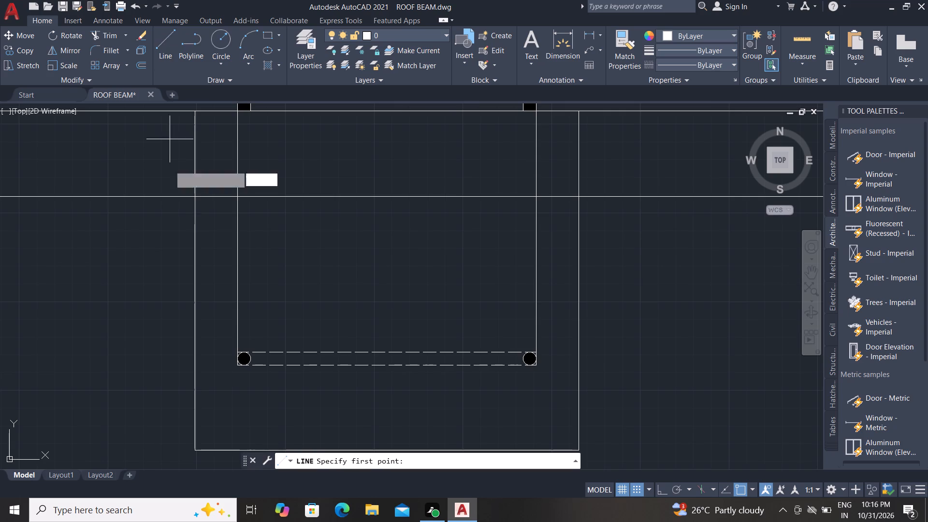
left_click(193, 448)
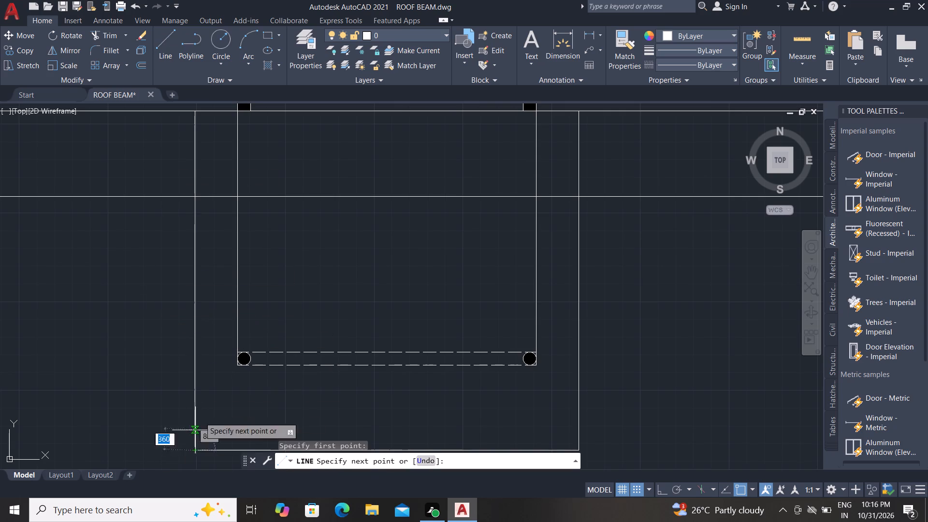
scroll(235, 356, "up", 4)
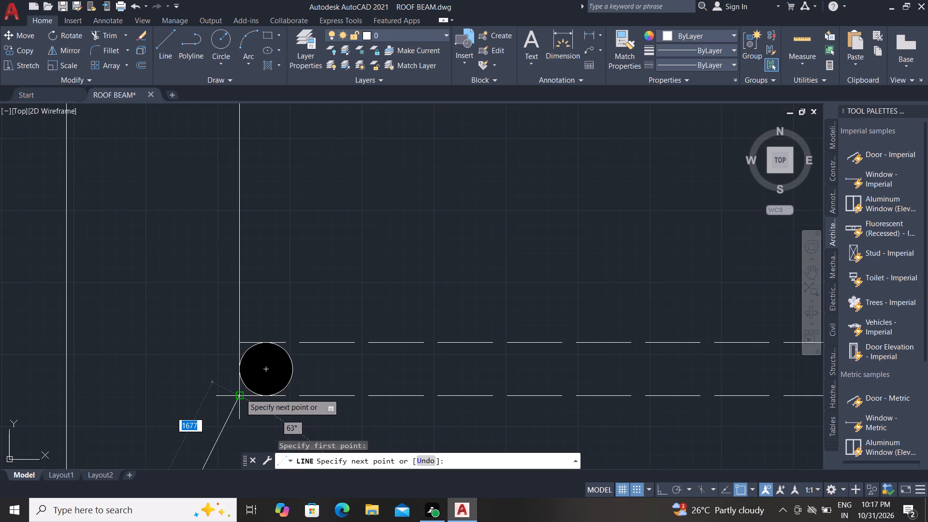
left_click(240, 393)
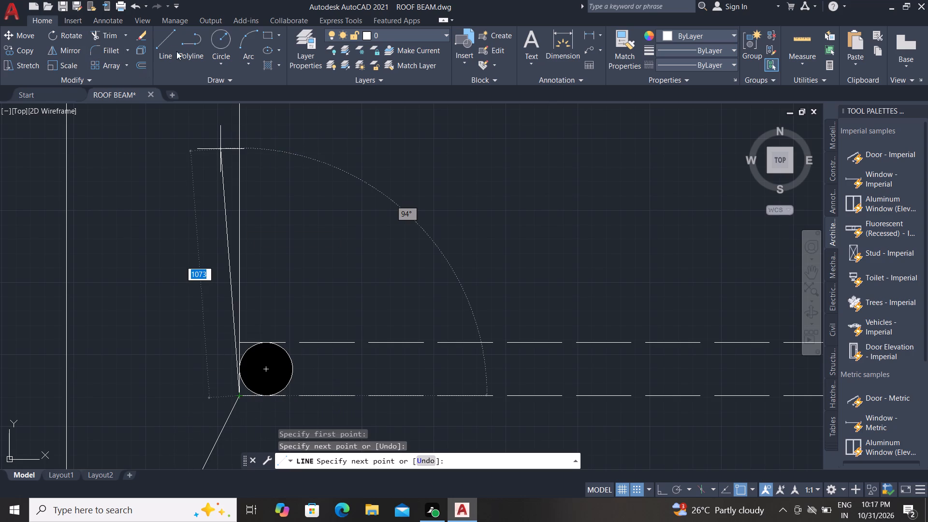
Draw a diagonal line about 1677 long from the dashed bottom beam's lower-right corner to the extension outline's lower-right corner.
left_click(164, 38)
scroll(0, 166, "down", 4)
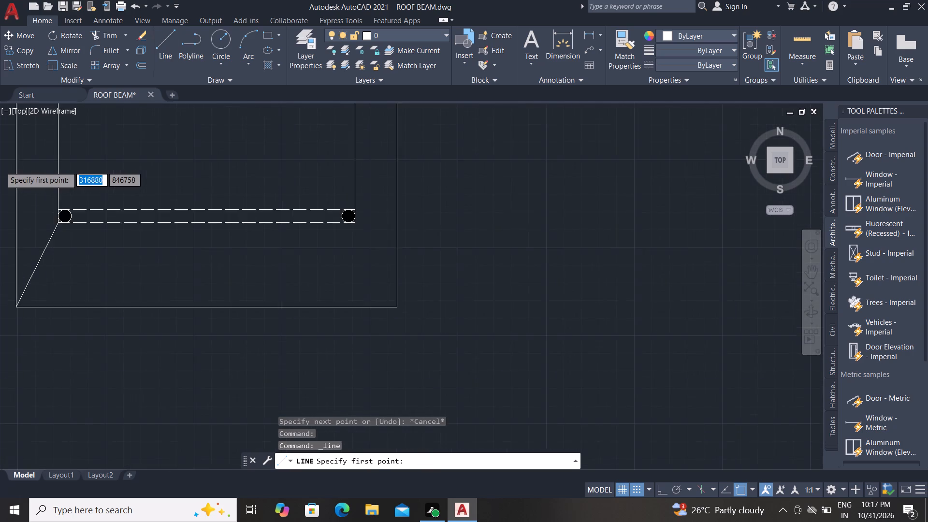
scroll(225, 202, "up", 6)
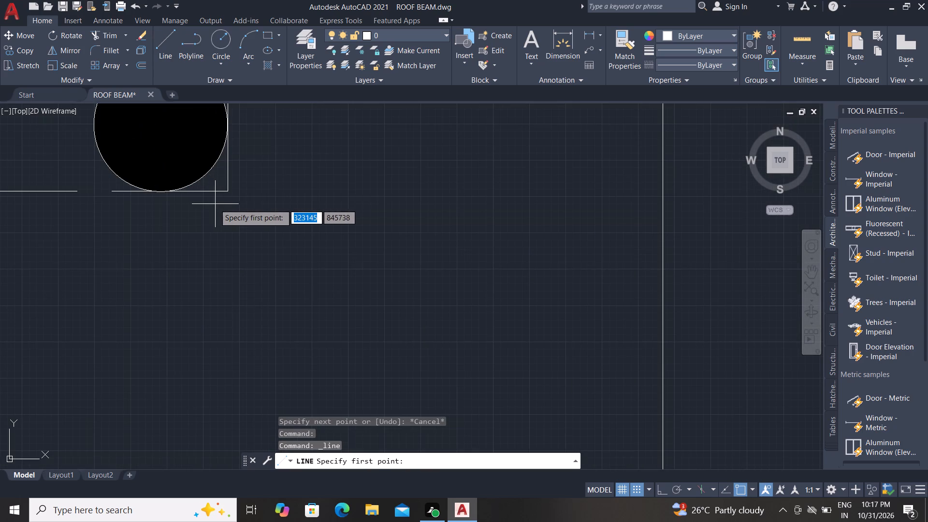
left_click(226, 191)
scroll(237, 245, "down", 5)
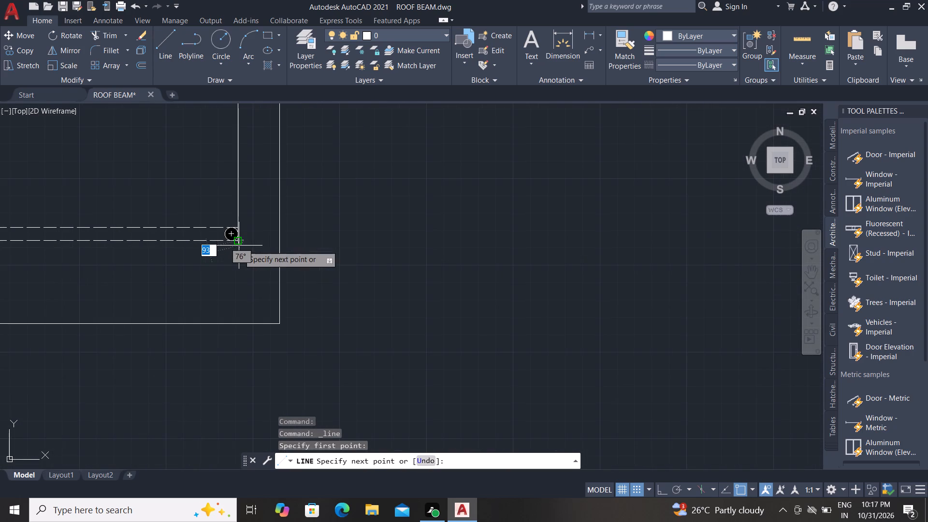
left_click(277, 321)
key("Escape")
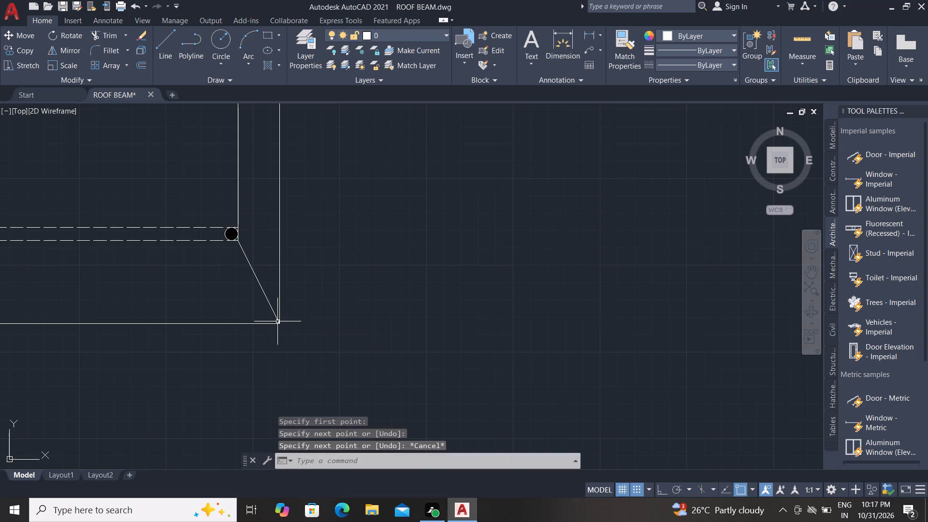
Draw diagonals about 1677 long between the outer corners of the extension's two upper columns and the intersections of its outline with the main roof edge.
scroll(311, 327, "down", 4)
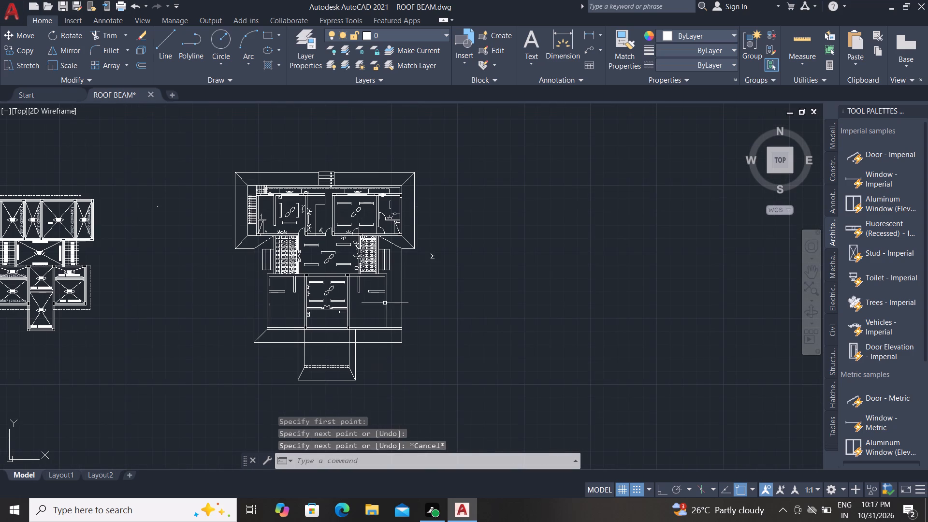
scroll(352, 322, "up", 5)
scroll(376, 287, "down", 2)
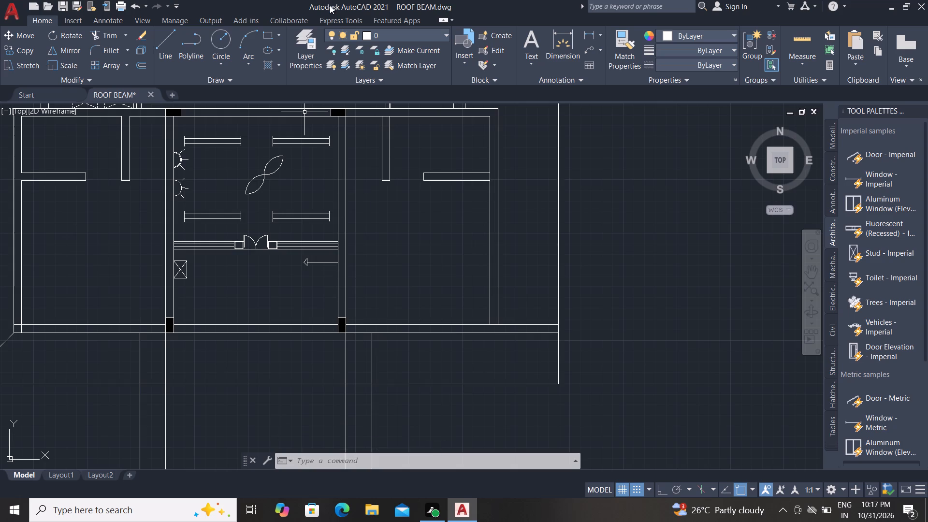
left_click(169, 35)
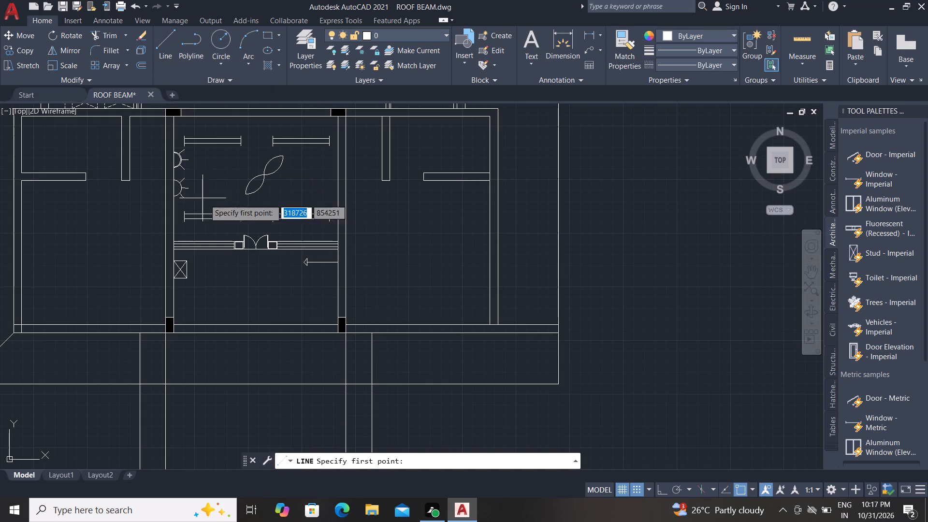
left_click(348, 333)
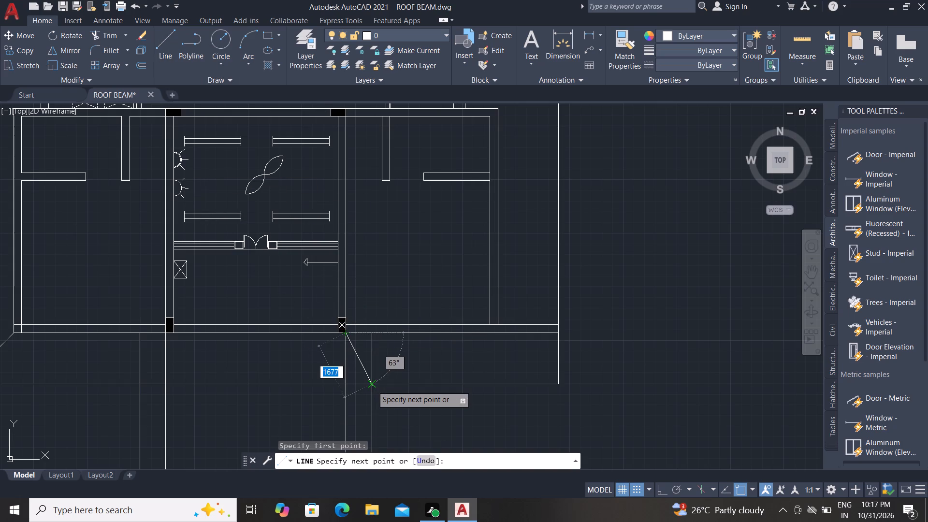
left_click(372, 386)
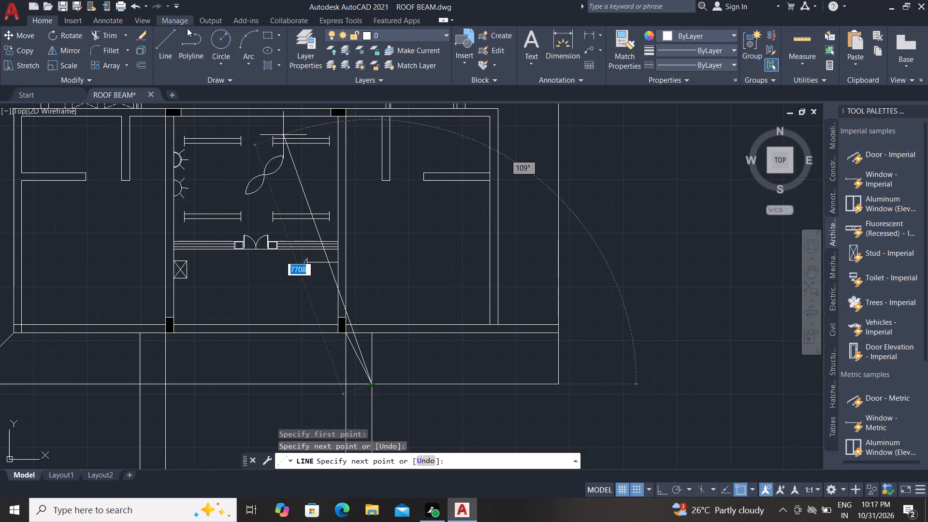
left_click(166, 36)
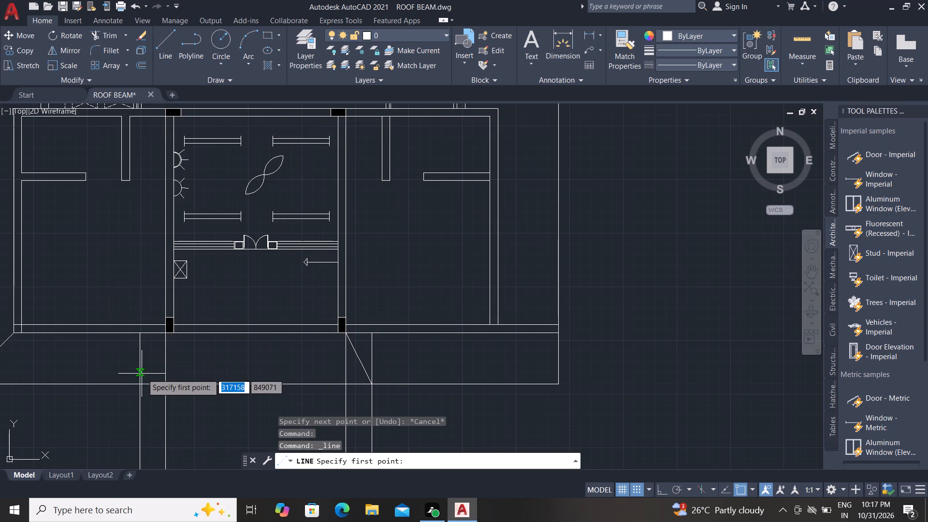
left_click(141, 385)
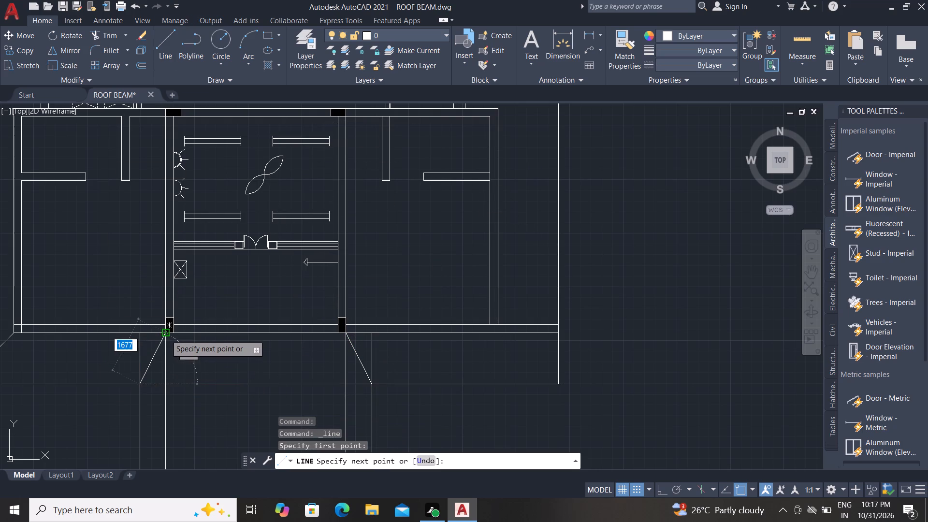
left_click(166, 335)
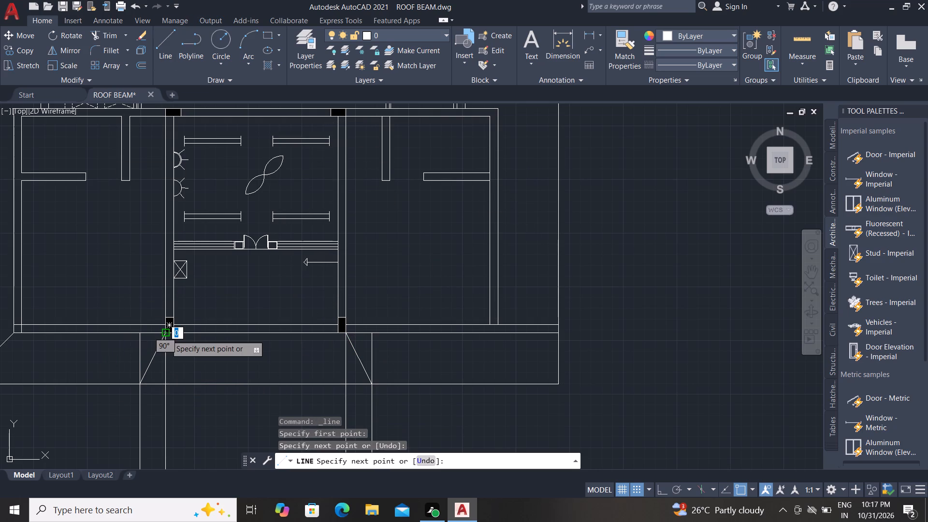
key("Escape")
Trim the extension's left outline above the main roof edge, and the roof edge between that outline and the left wall line.
type("TR")
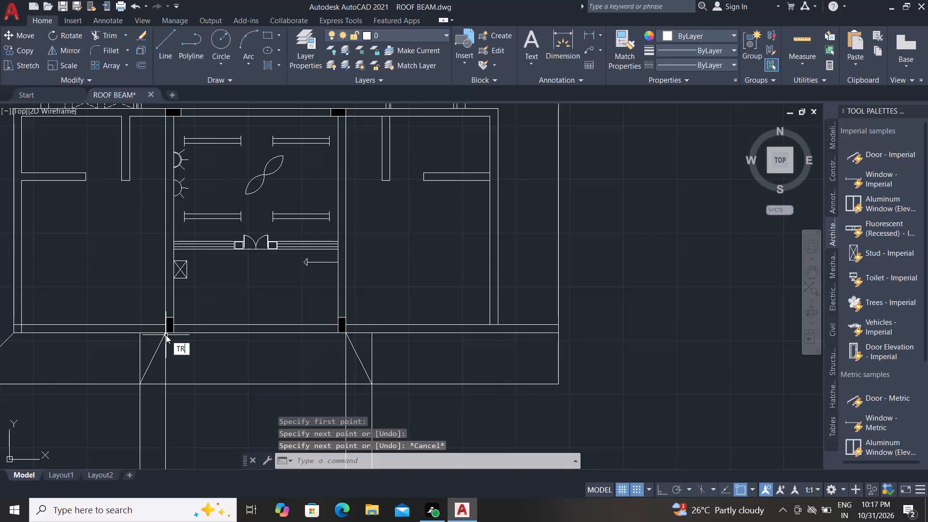
key("space")
scroll(166, 335, "up", 1)
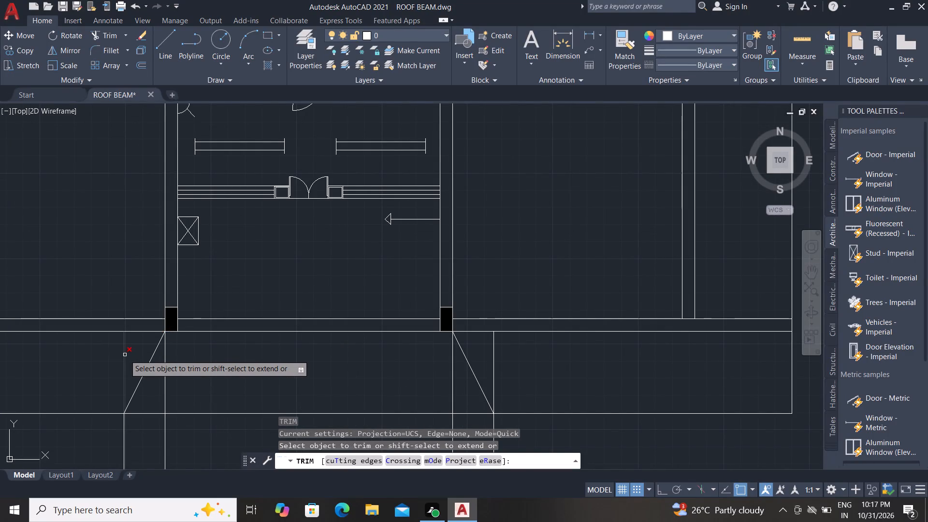
left_click(125, 355)
scroll(126, 355, "down", 2)
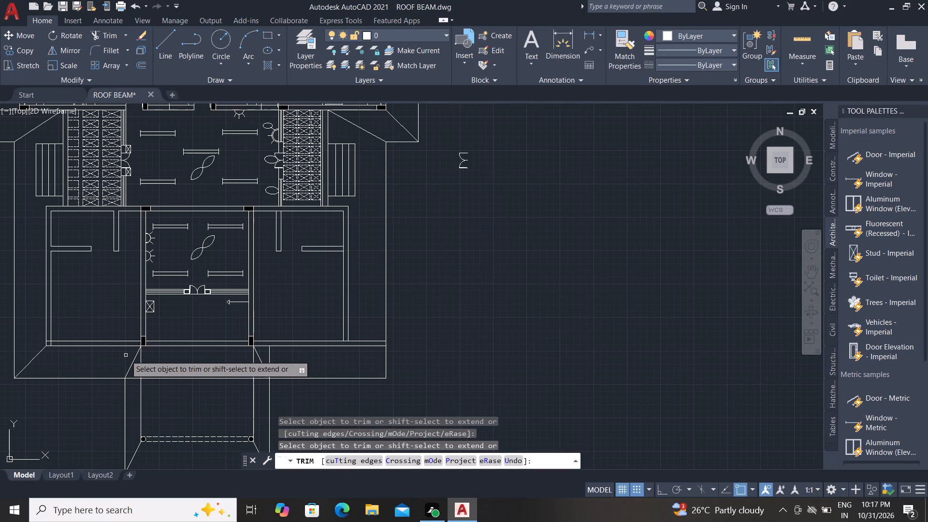
scroll(134, 384, "up", 3)
left_click(135, 348)
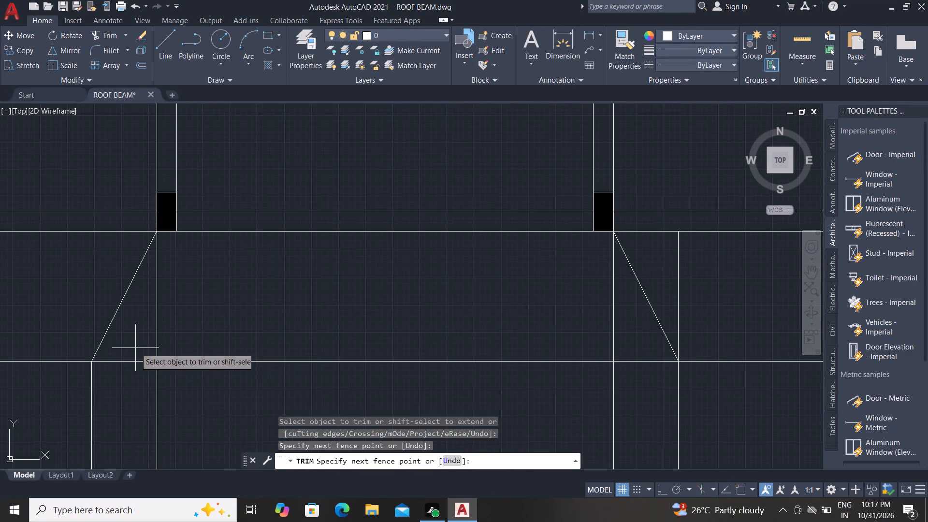
left_click(135, 373)
scroll(228, 429, "down", 1)
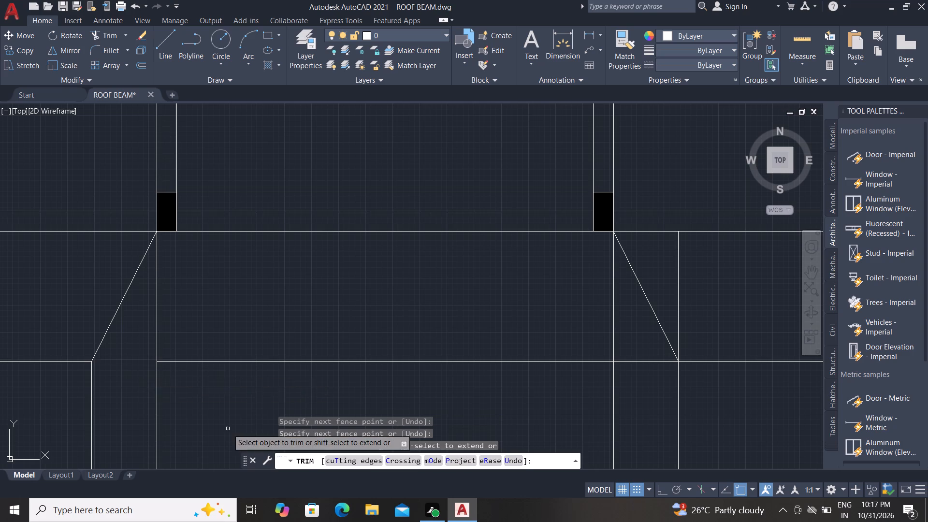
Trim the main roof edge line across the extension, between its two wall lines and on to its right outline.
scroll(228, 429, "down", 1)
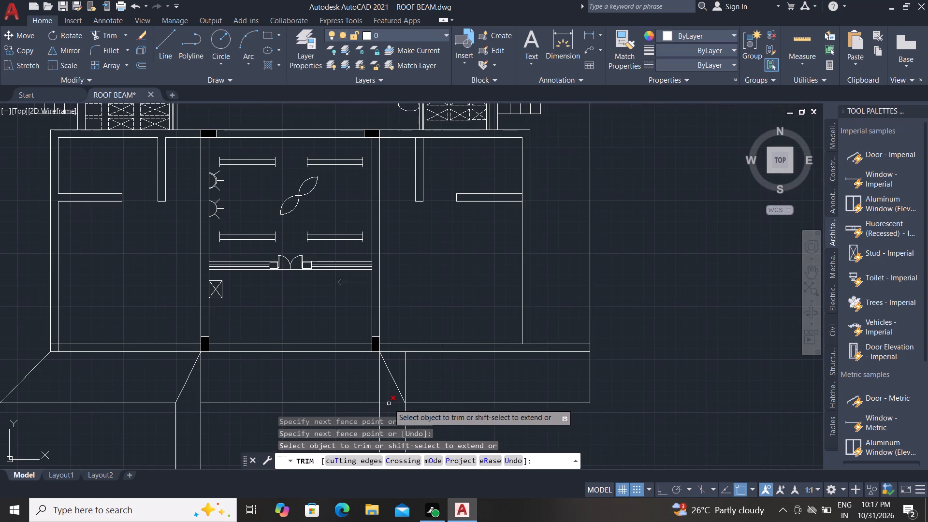
left_click(389, 404)
scroll(393, 405, "down", 1)
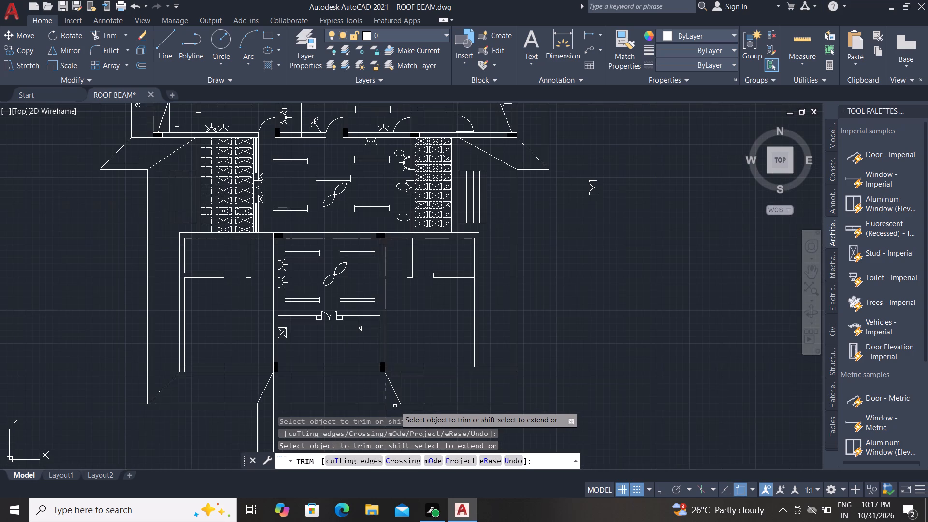
left_click(302, 404)
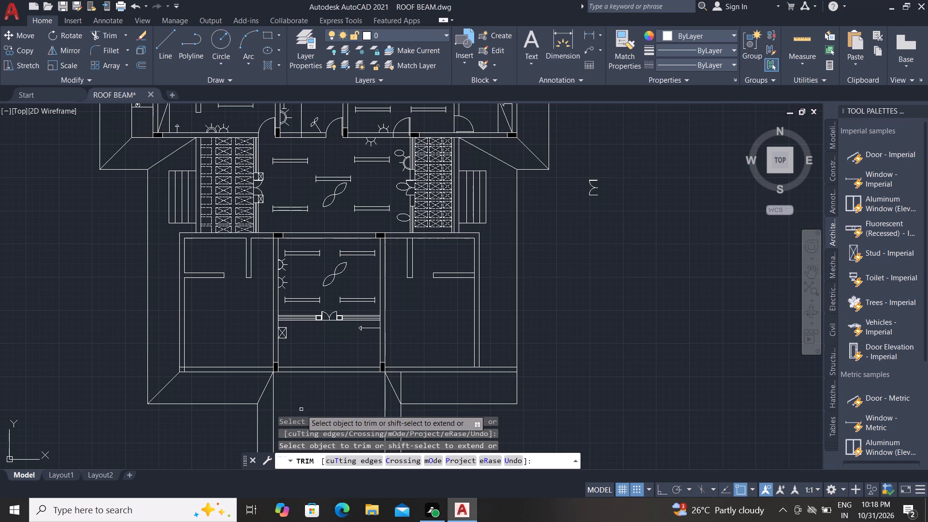
scroll(314, 244, "down", 1)
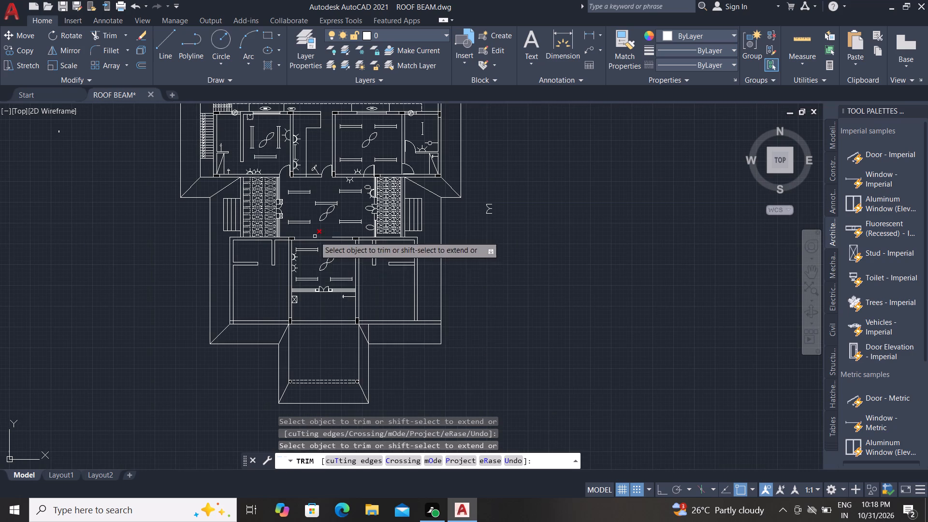
scroll(311, 409, "up", 2)
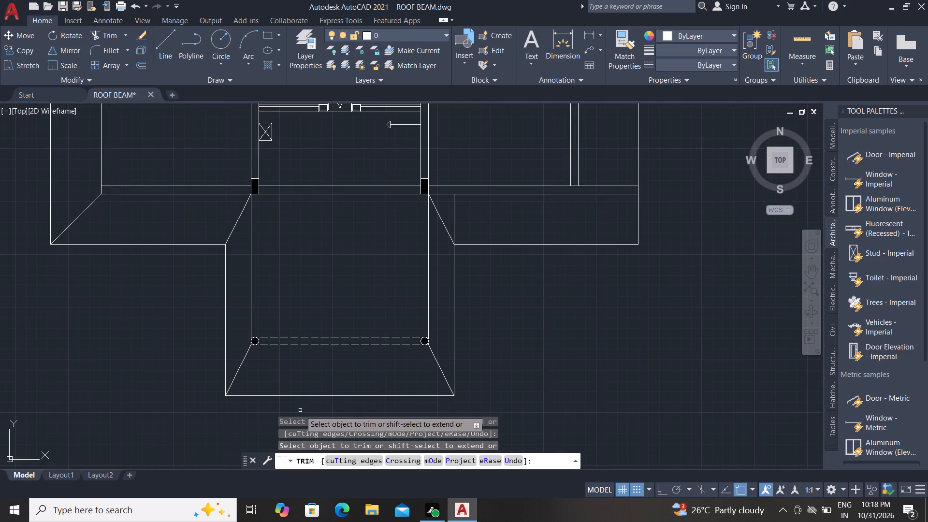
key("Escape")
key("Escape")
key("Escape")
key("Escape")
key("Escape")
key("Escape")
key("Escape")
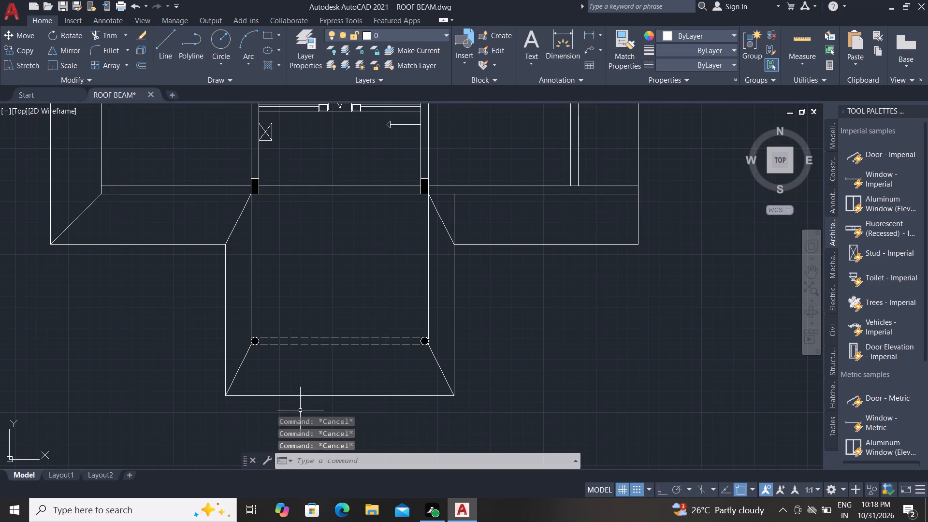
key("Escape")
key("Escape")
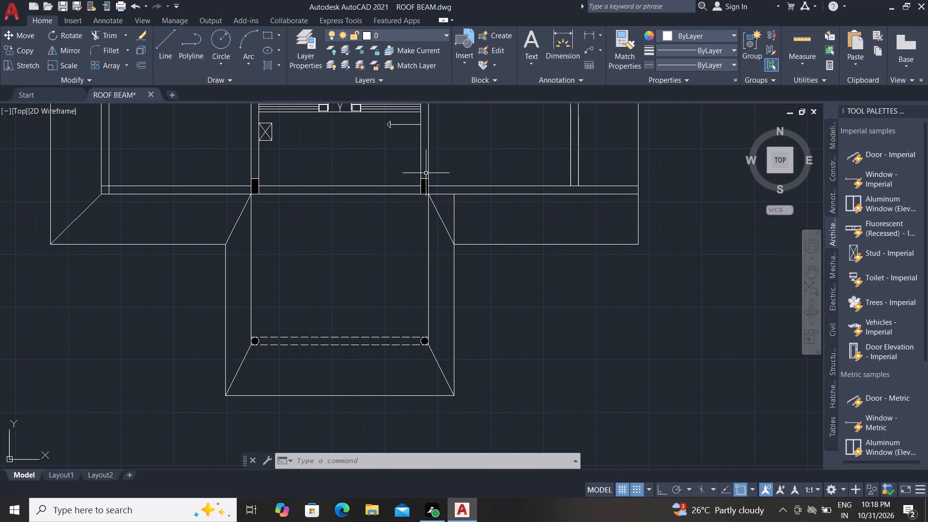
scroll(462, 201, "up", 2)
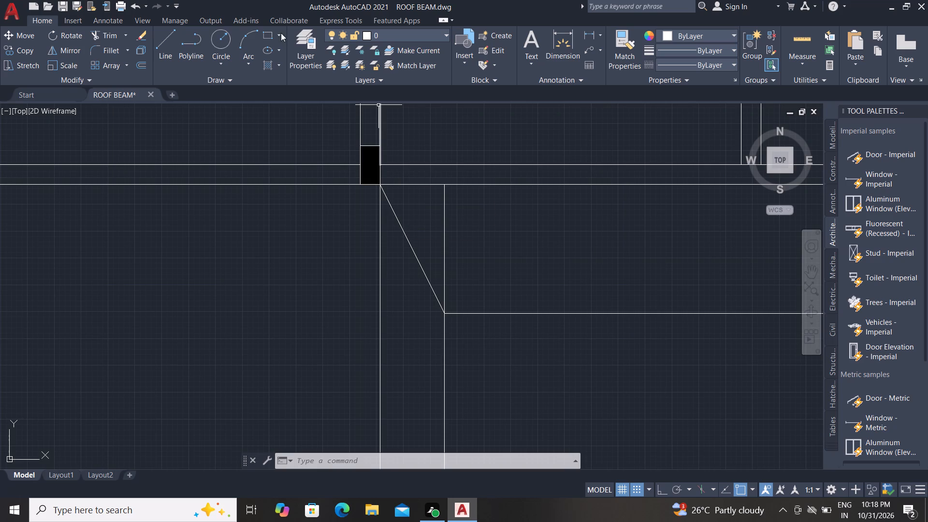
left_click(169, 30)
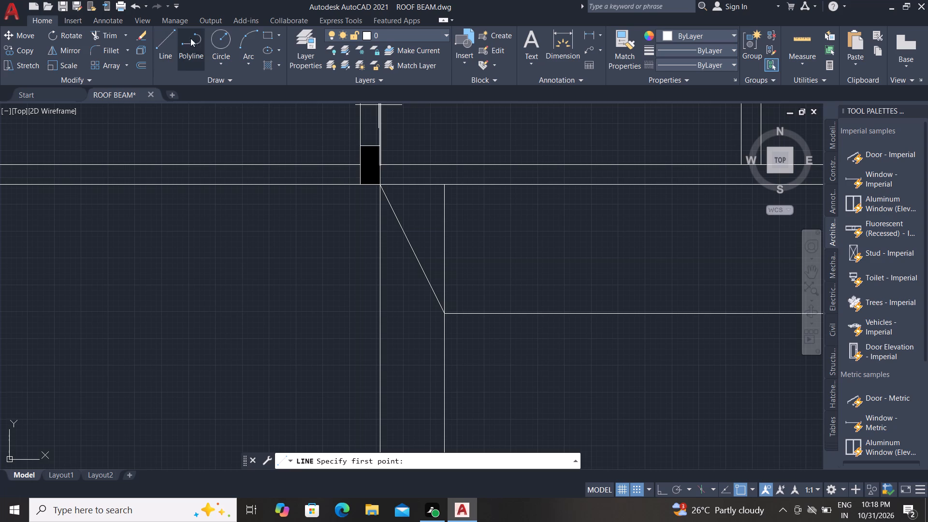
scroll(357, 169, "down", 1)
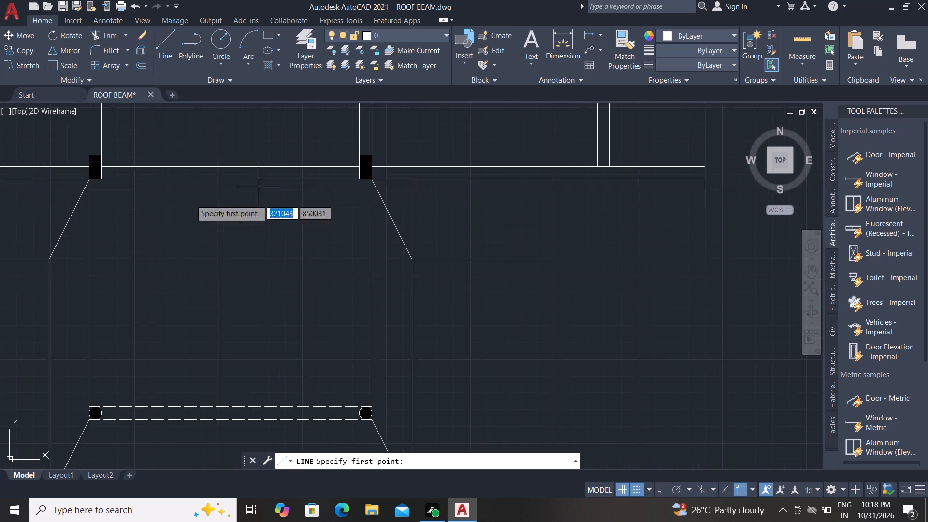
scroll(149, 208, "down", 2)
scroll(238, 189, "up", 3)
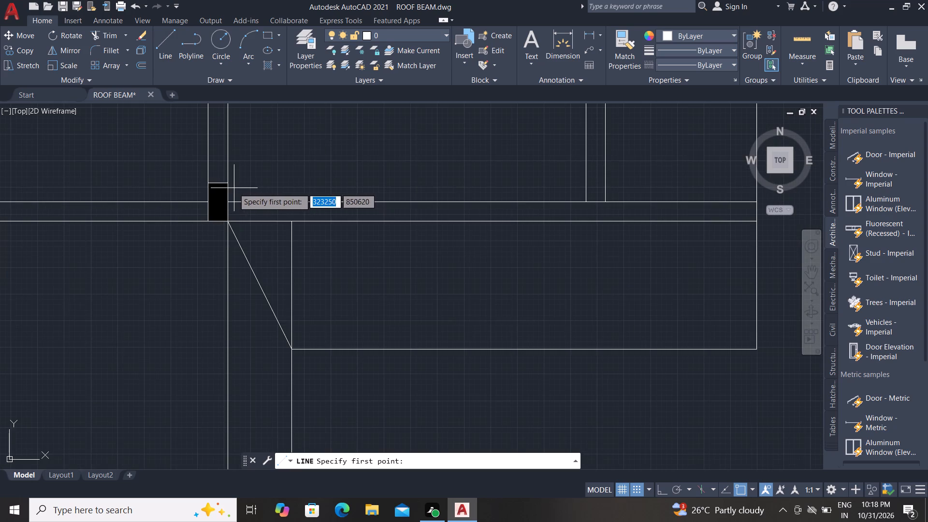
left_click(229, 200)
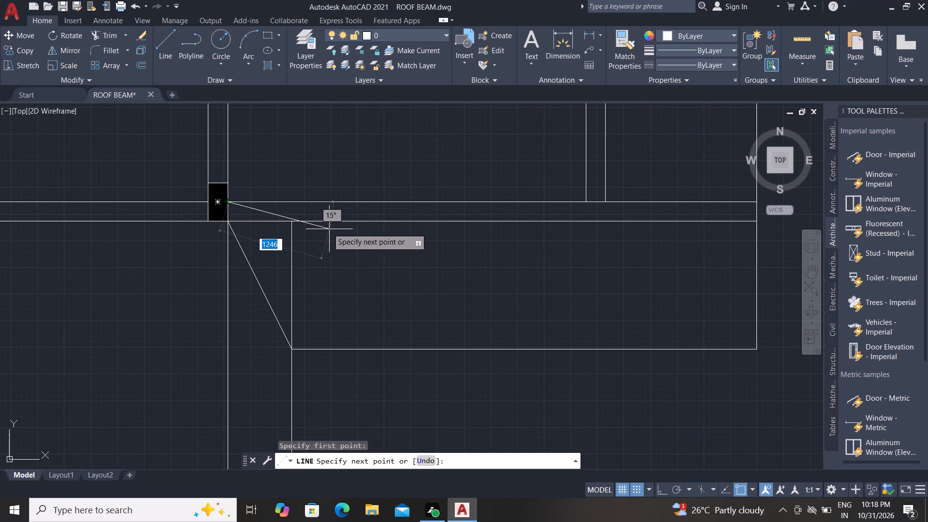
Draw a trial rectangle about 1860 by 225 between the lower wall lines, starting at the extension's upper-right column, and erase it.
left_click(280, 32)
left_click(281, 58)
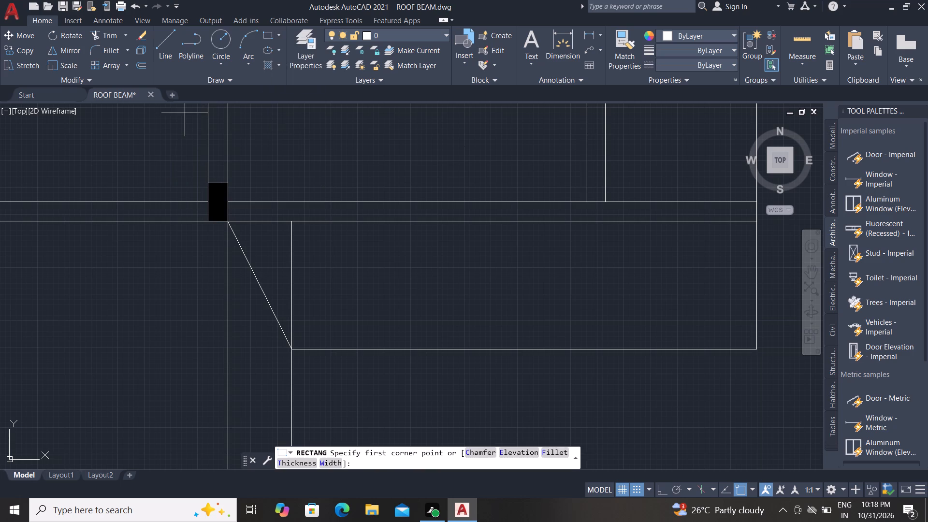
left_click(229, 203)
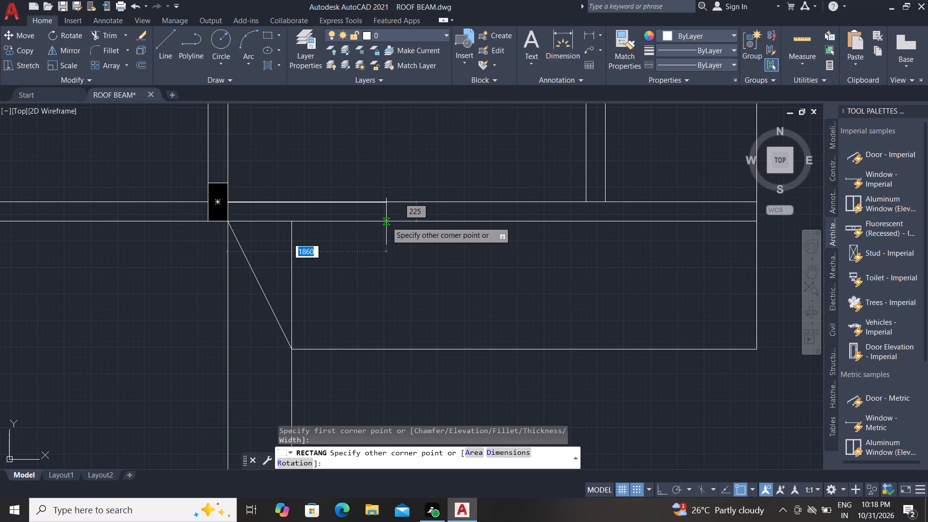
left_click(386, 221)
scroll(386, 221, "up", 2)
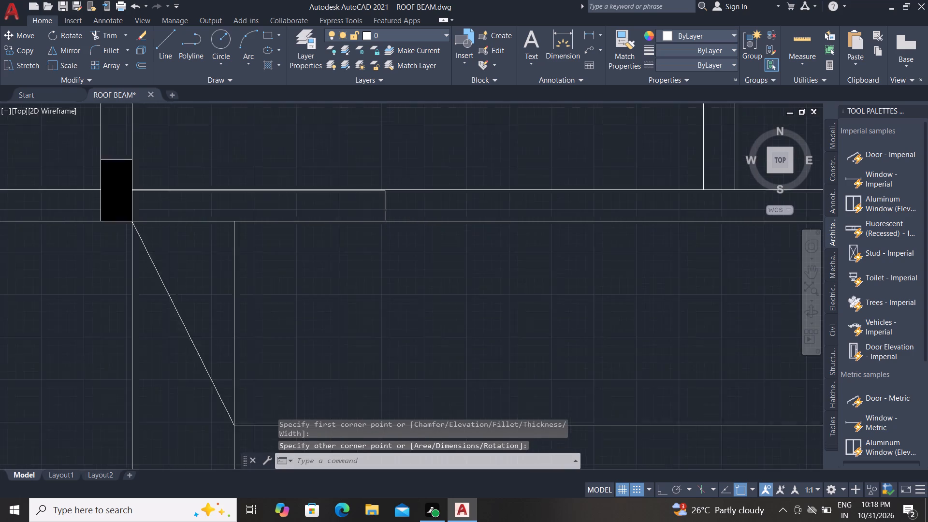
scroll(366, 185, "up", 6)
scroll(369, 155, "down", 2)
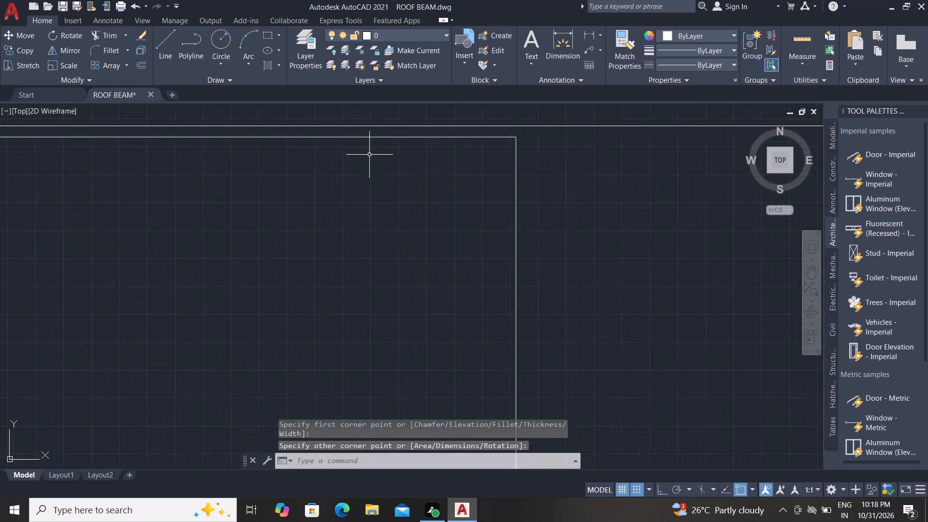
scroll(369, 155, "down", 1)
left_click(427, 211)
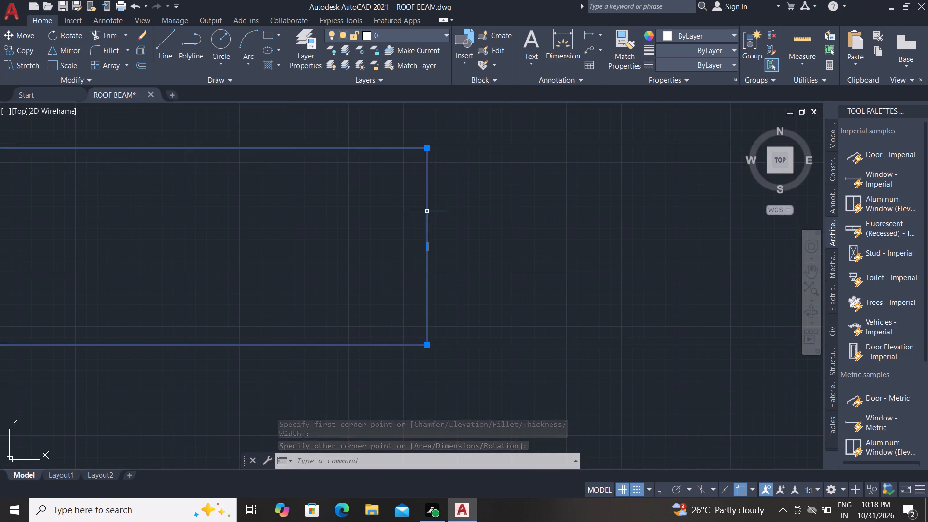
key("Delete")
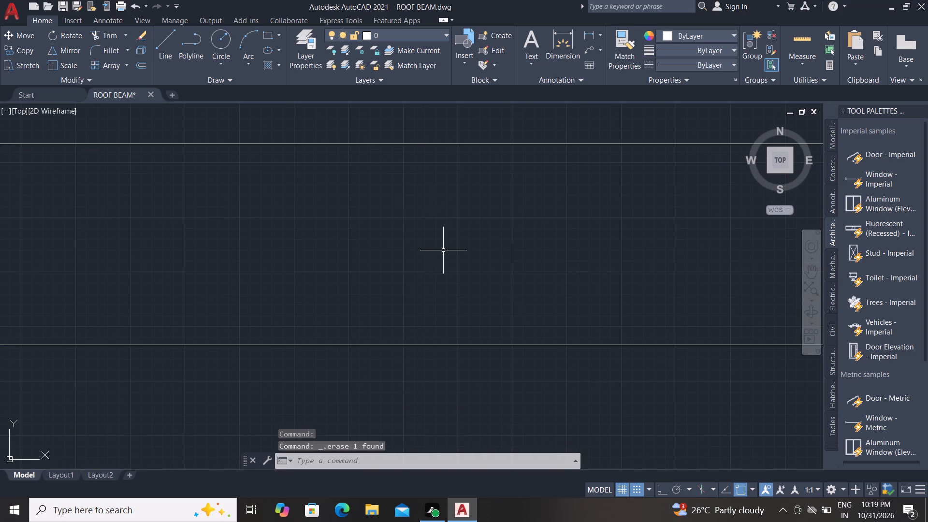
Draw a rectangle about 1600 long between the lower wall lines, starting at the right face of the extension's upper-right column.
type("TREC")
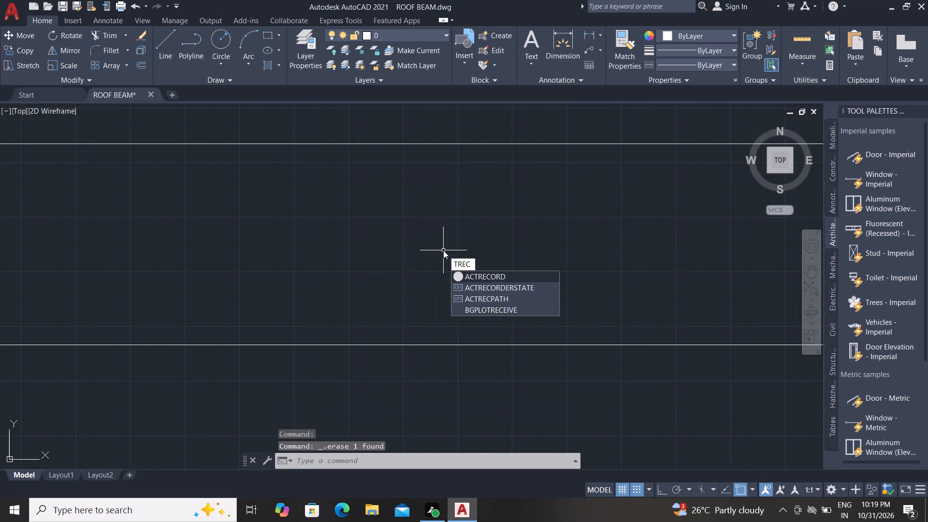
key("Escape")
type("REC")
key("space")
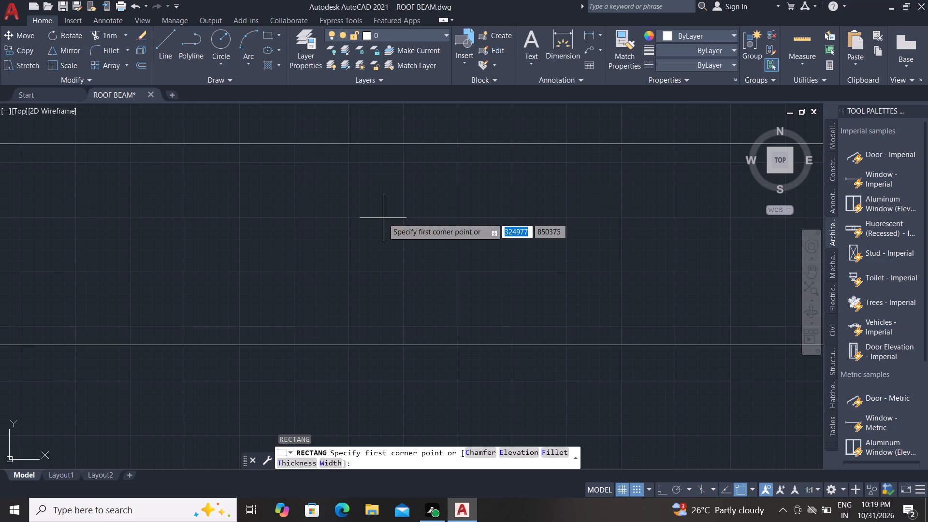
scroll(311, 153, "down", 4)
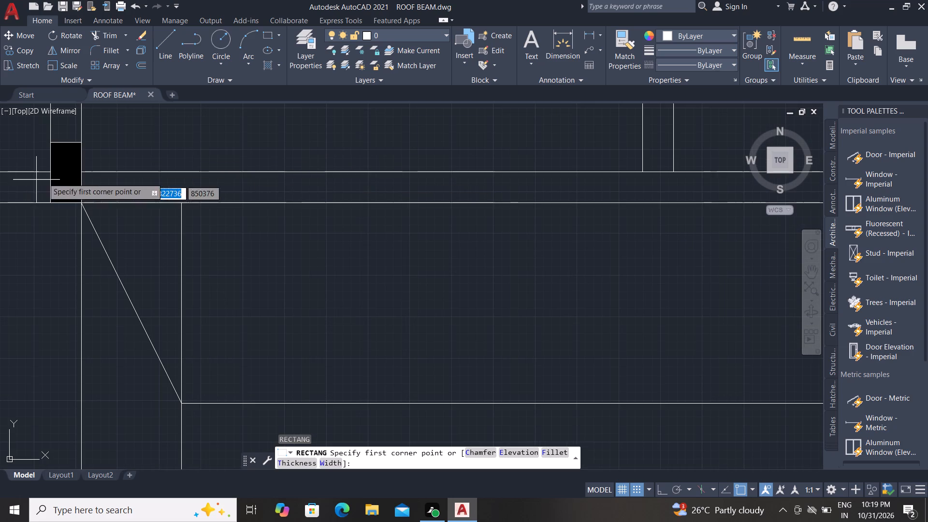
left_click(83, 169)
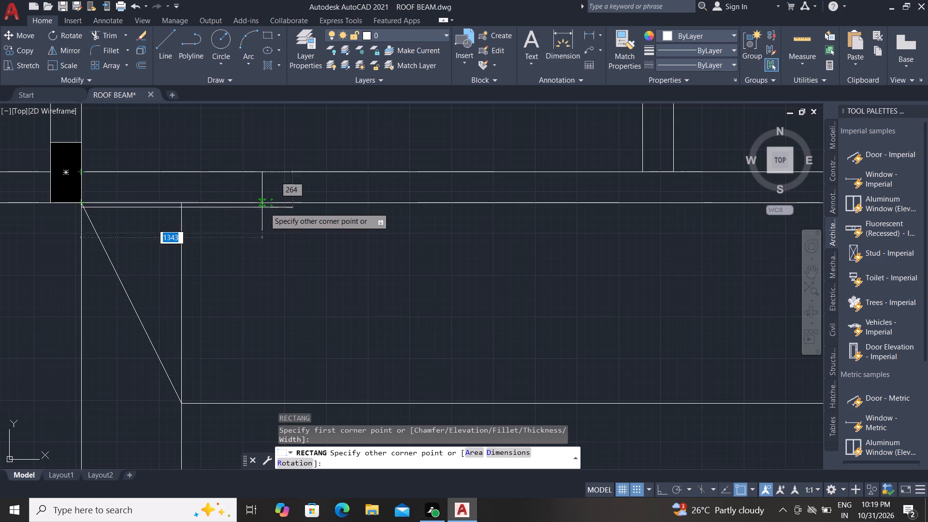
scroll(263, 248, "down", 5)
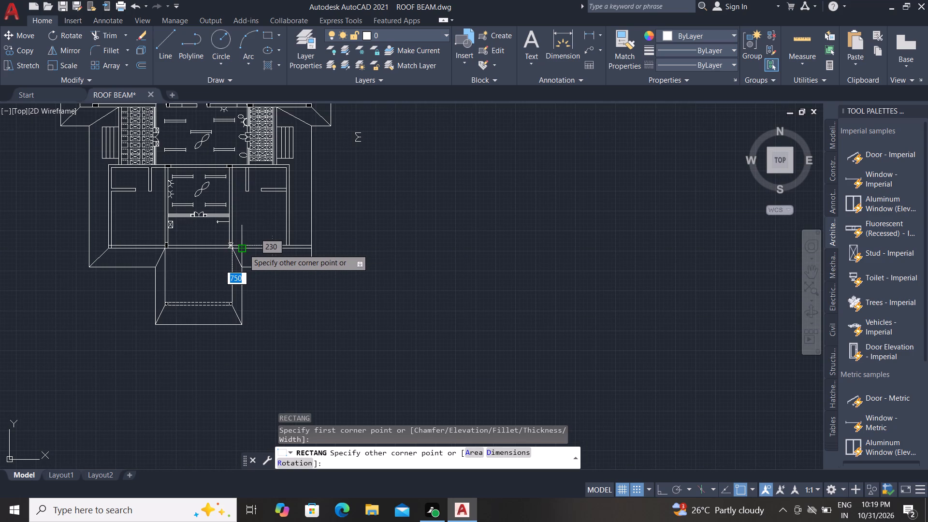
scroll(244, 249, "up", 3)
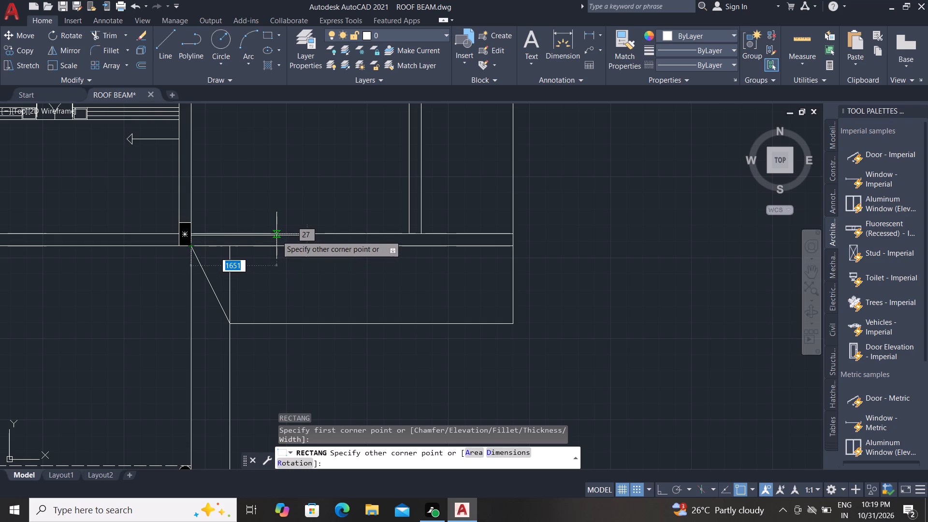
left_click(275, 245)
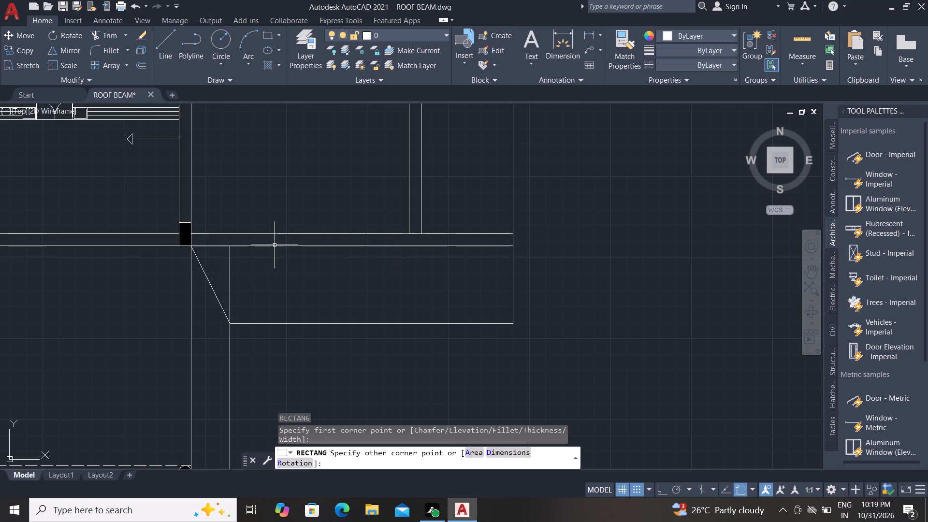
scroll(265, 239, "up", 3)
scroll(43, 246, "down", 3)
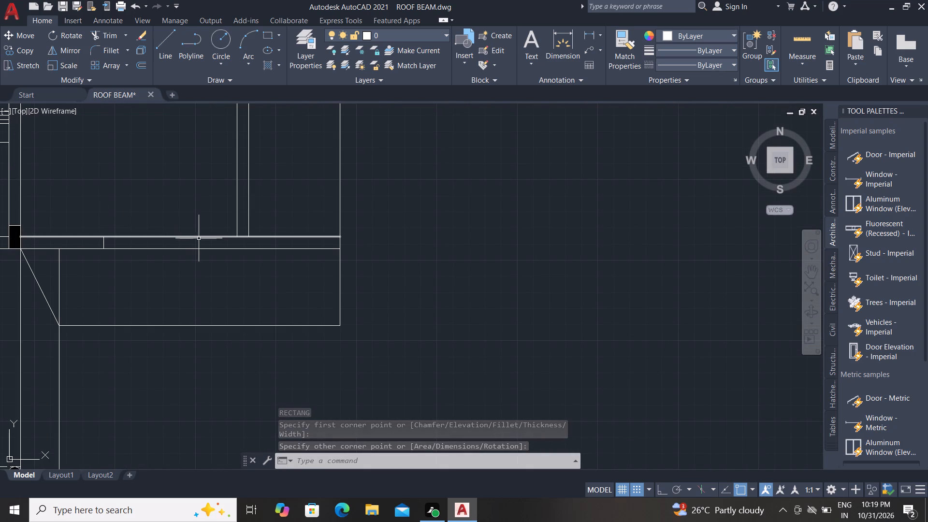
scroll(152, 261, "down", 2)
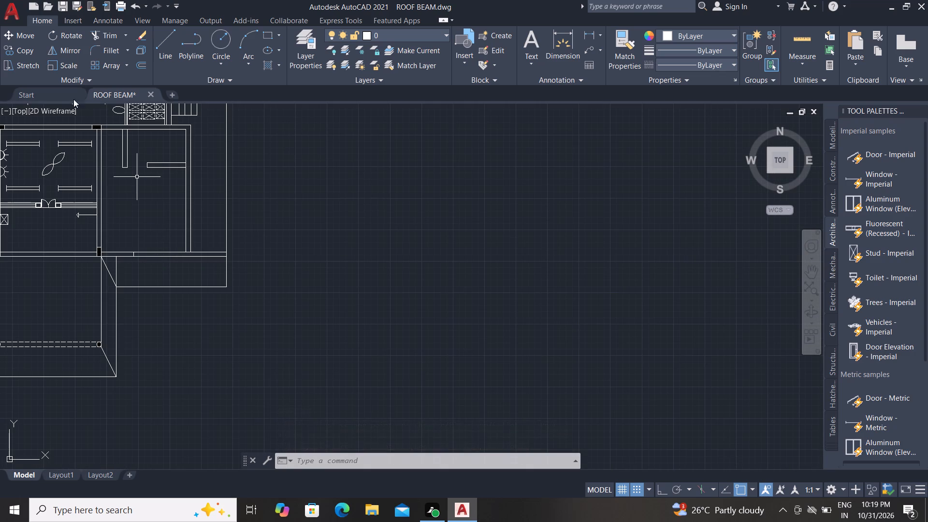
Extend both lines of the lower-right room's outer side wall down to the outer line of the lower wall.
type("EX")
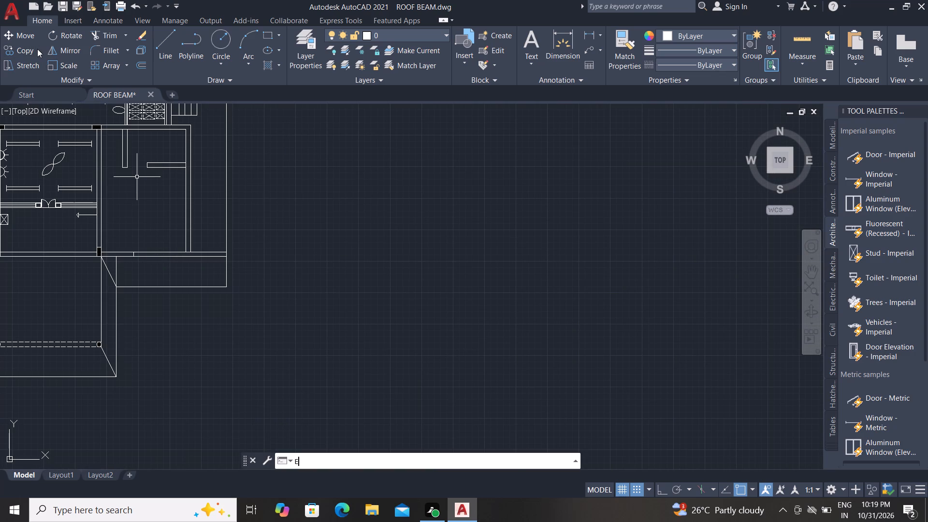
key("space")
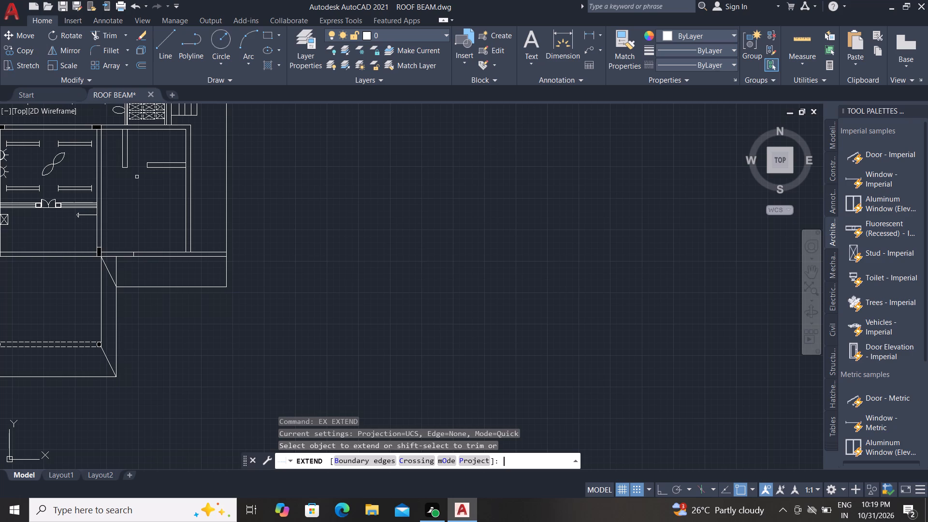
scroll(172, 237, "up", 3)
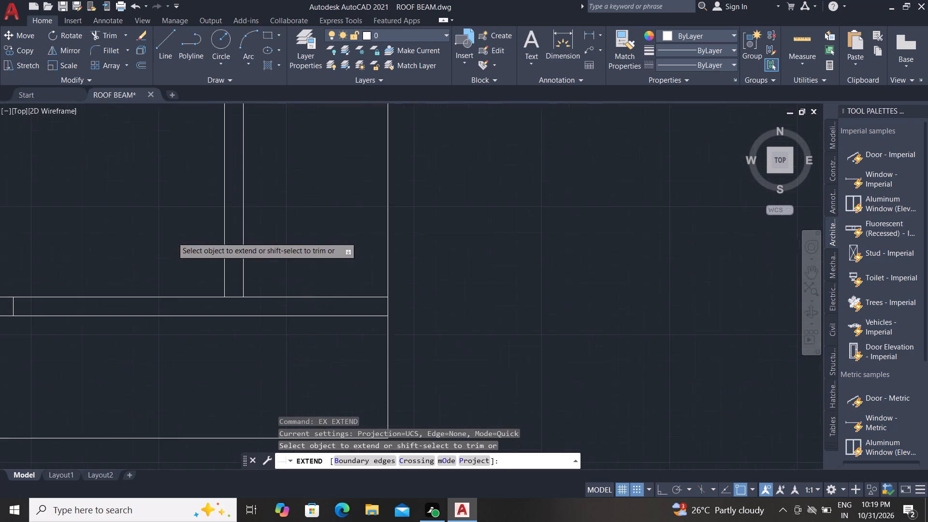
left_click(222, 290)
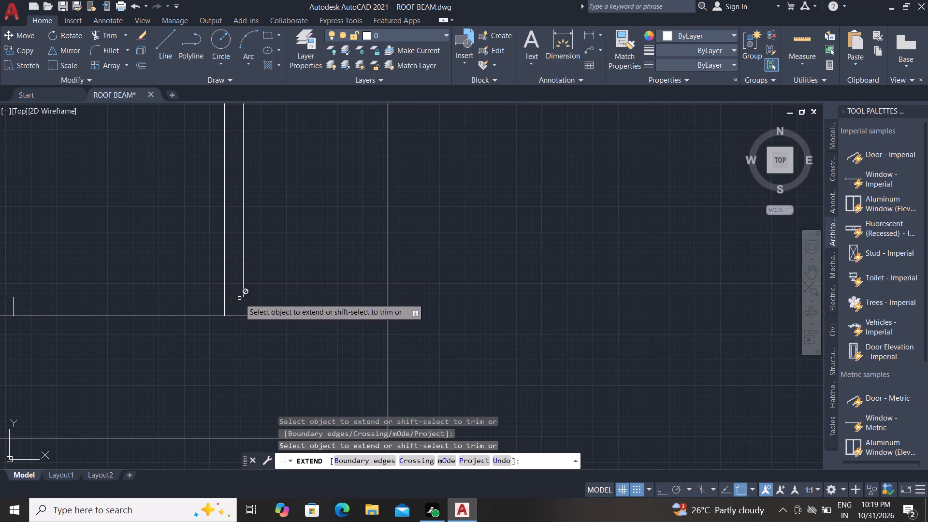
left_click(243, 269)
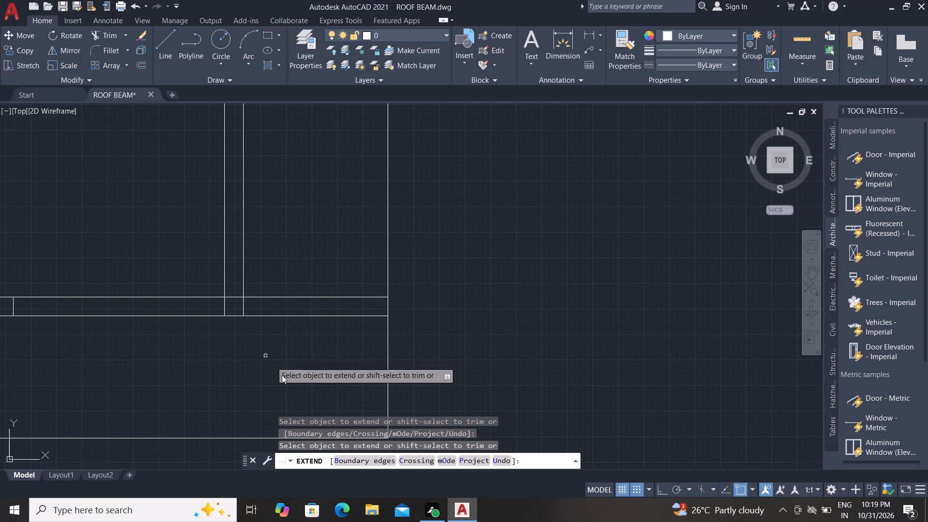
key("Escape")
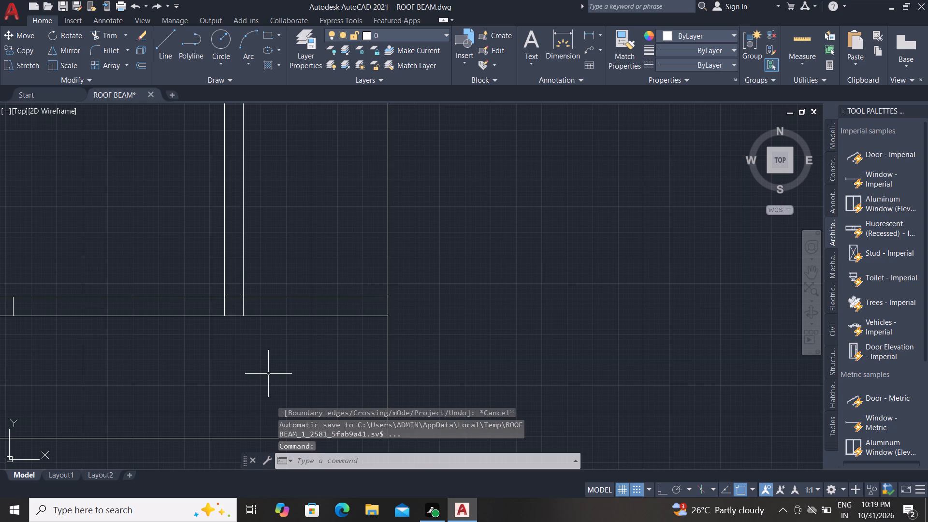
Trim both lower wall lines where they run past the lower-right room's outer side wall towards the roof edge.
type("TR")
key("space")
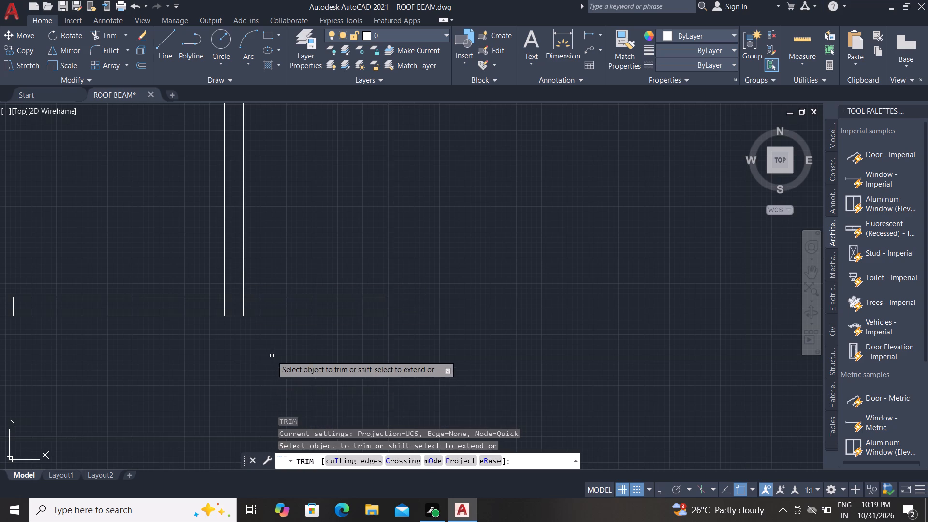
scroll(278, 300, "down", 3)
left_click(297, 288)
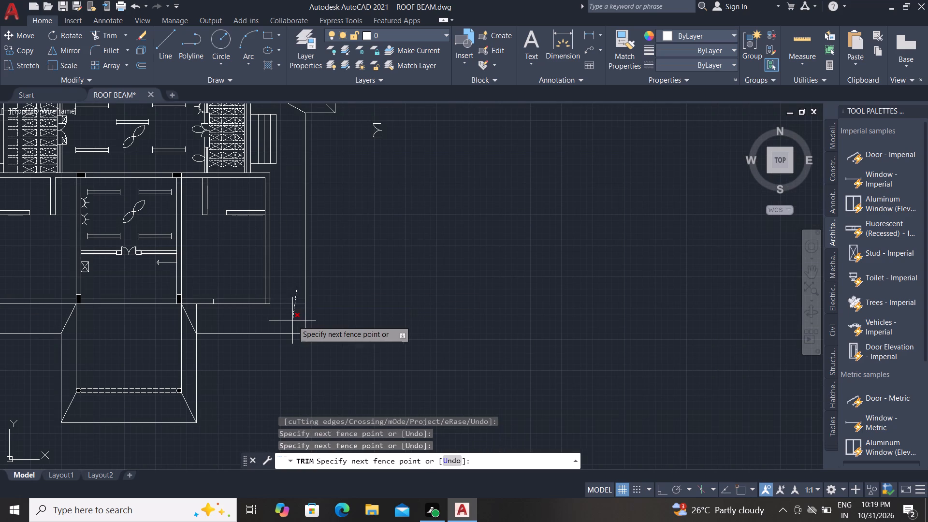
left_click(296, 318)
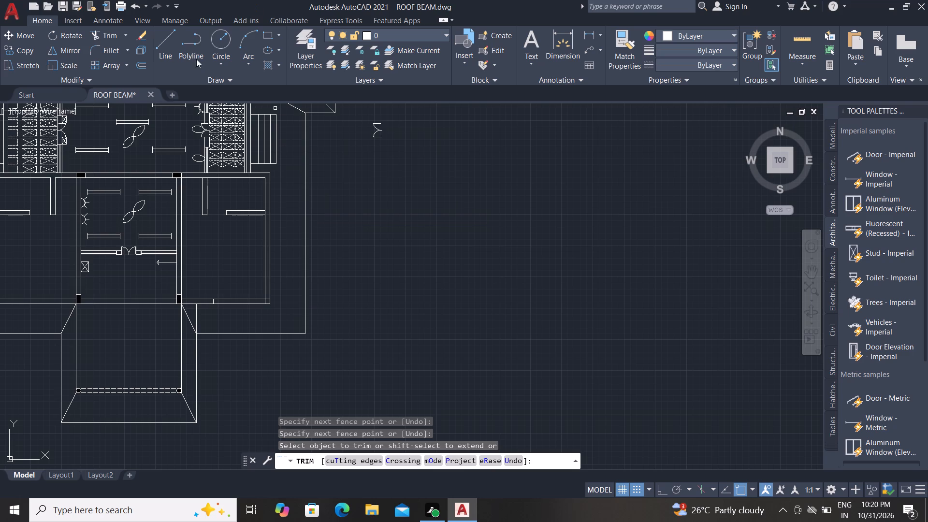
Copy the extension's upper-left column by its lower-right corner to the outer wall corner of the lower-right room.
left_click(14, 49)
scroll(82, 314, "up", 3)
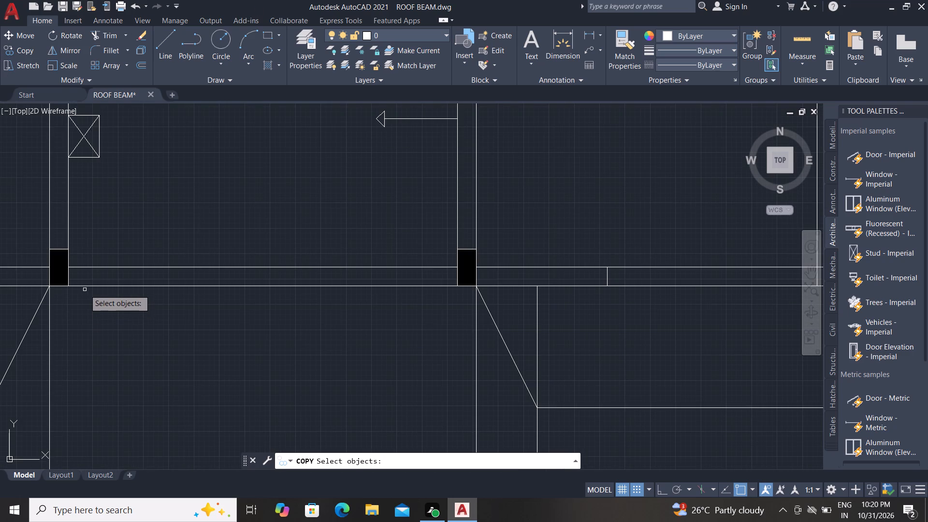
scroll(85, 290, "up", 2)
left_click(41, 265)
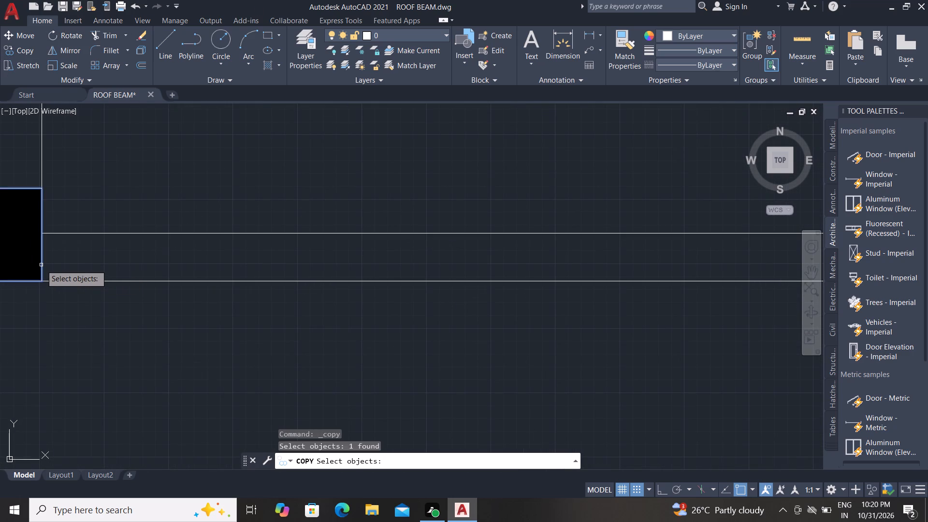
right_click(42, 265)
scroll(53, 278, "down", 2)
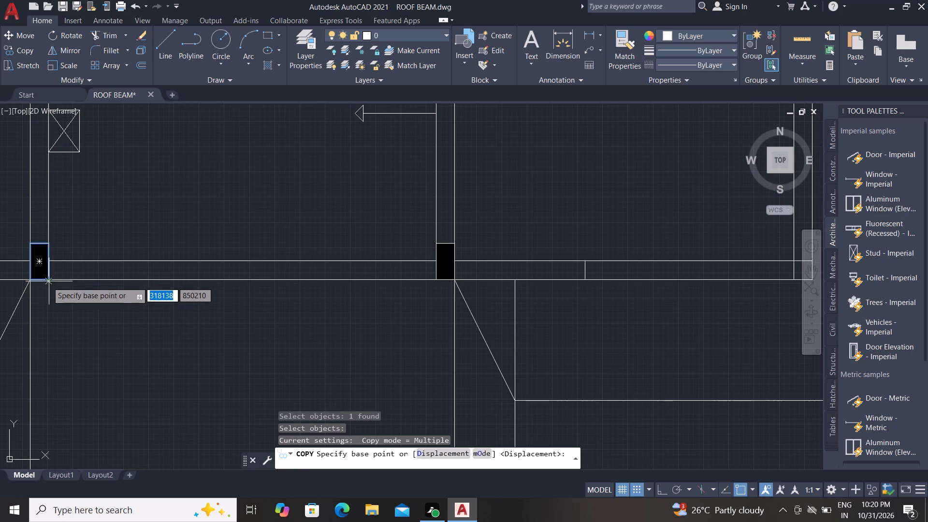
left_click(48, 277)
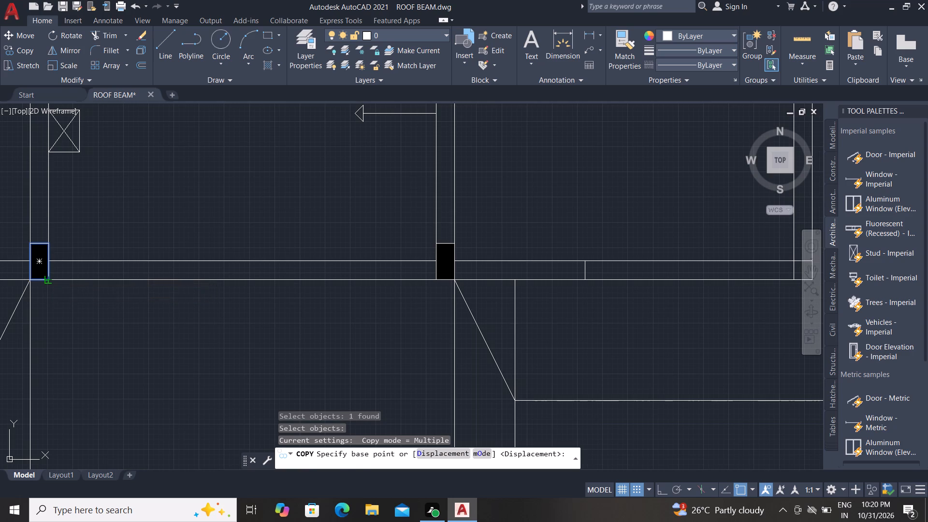
scroll(1, 282, "down", 2)
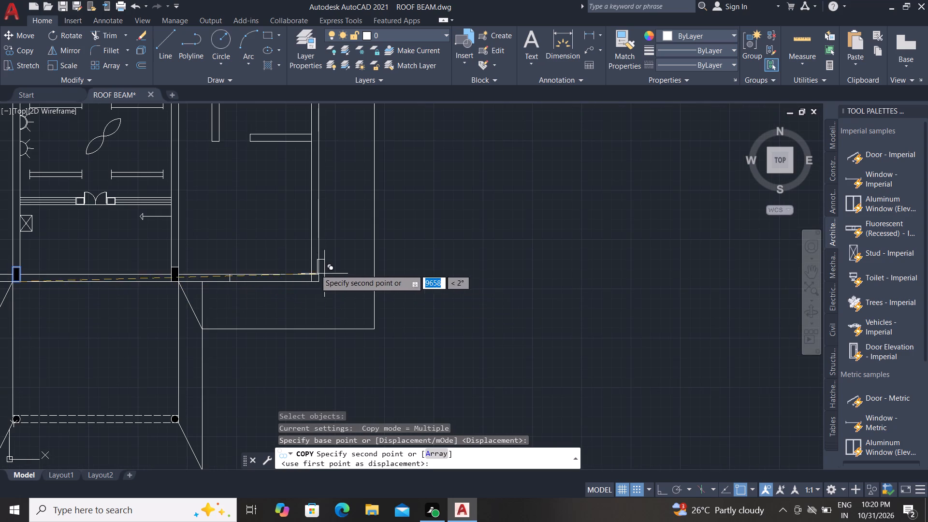
scroll(308, 273, "up", 3)
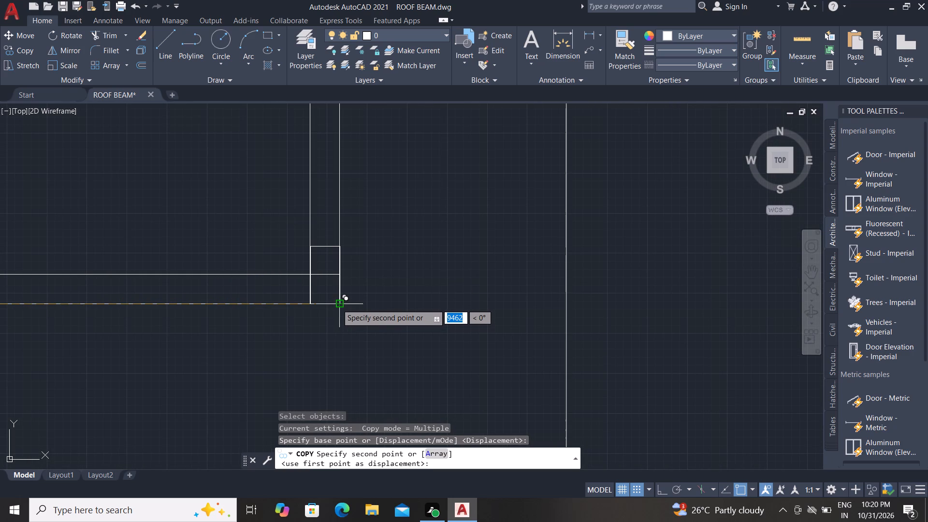
left_click(337, 304)
key("Escape")
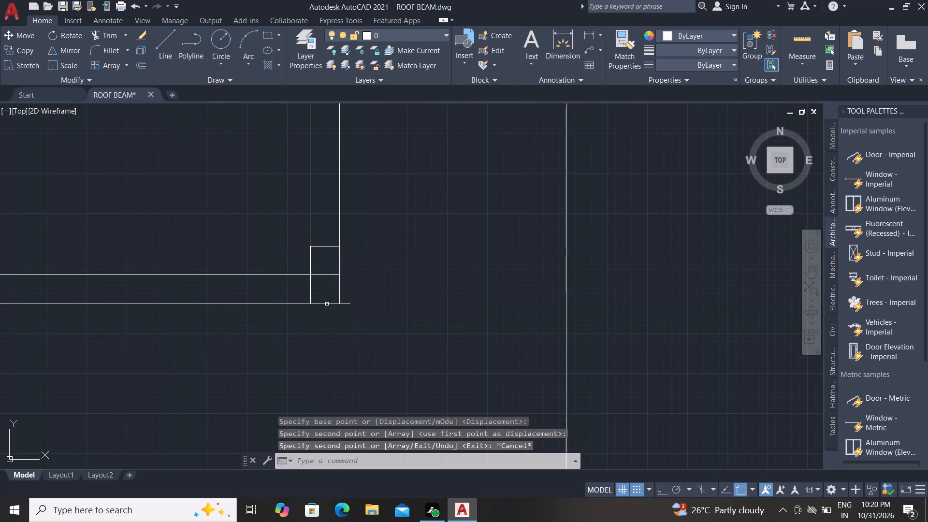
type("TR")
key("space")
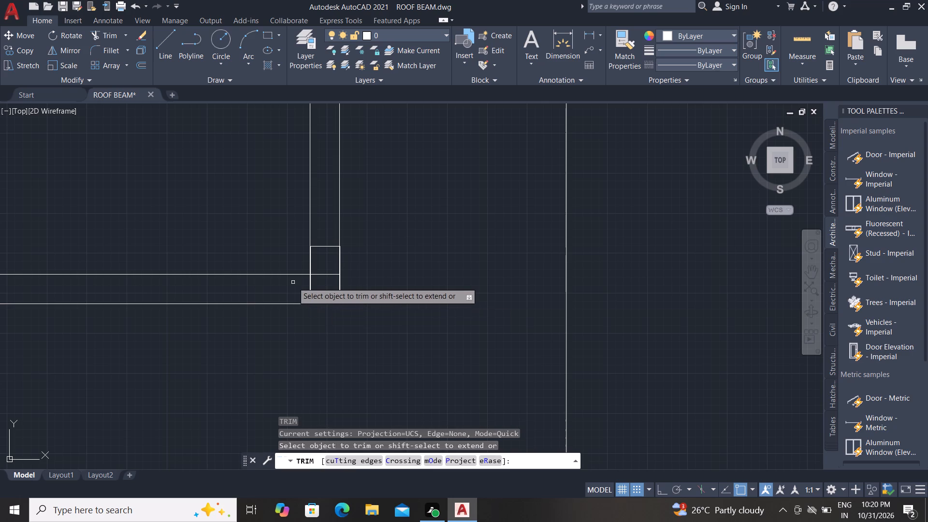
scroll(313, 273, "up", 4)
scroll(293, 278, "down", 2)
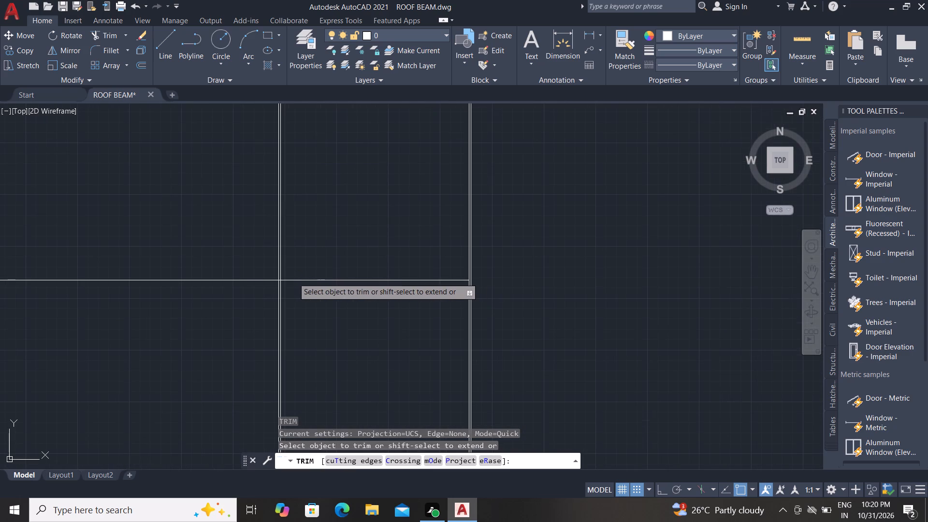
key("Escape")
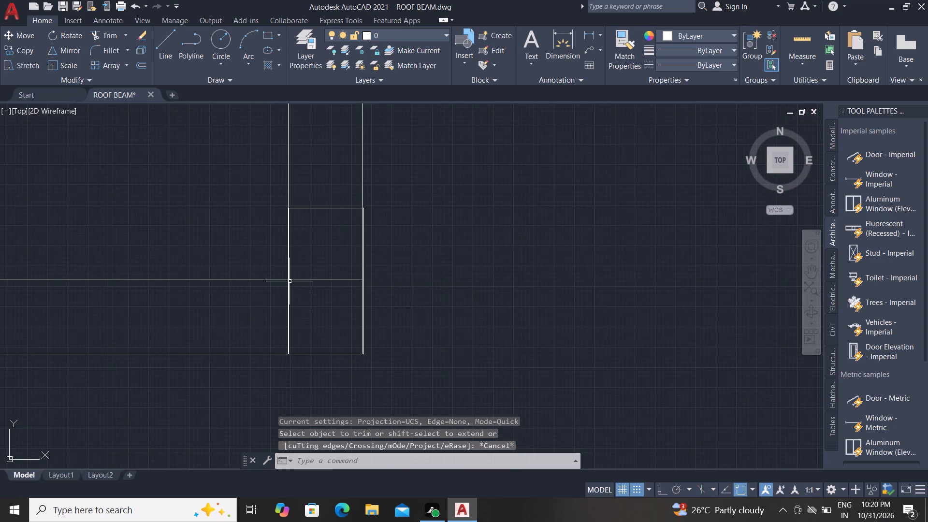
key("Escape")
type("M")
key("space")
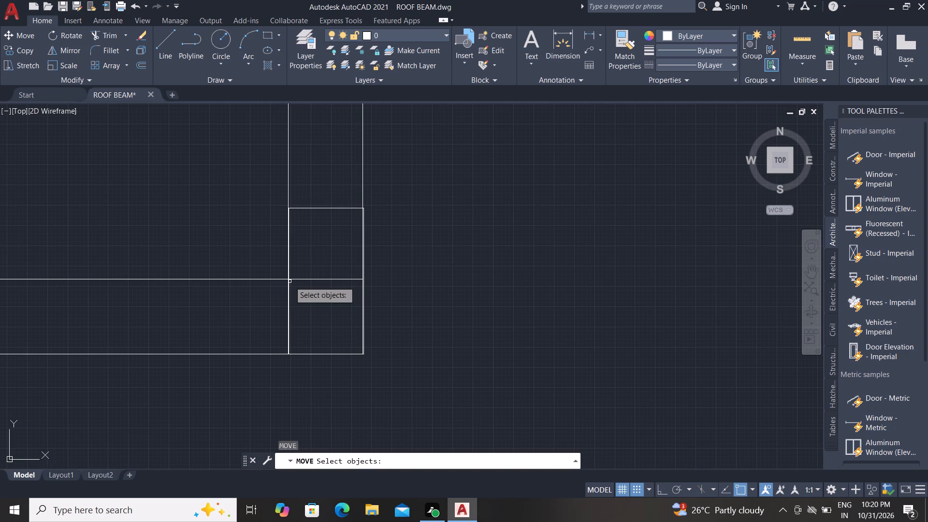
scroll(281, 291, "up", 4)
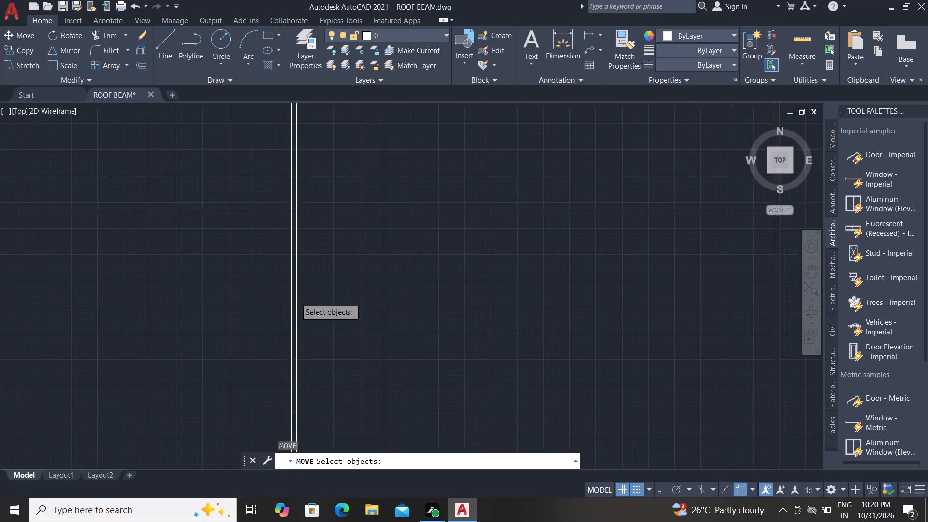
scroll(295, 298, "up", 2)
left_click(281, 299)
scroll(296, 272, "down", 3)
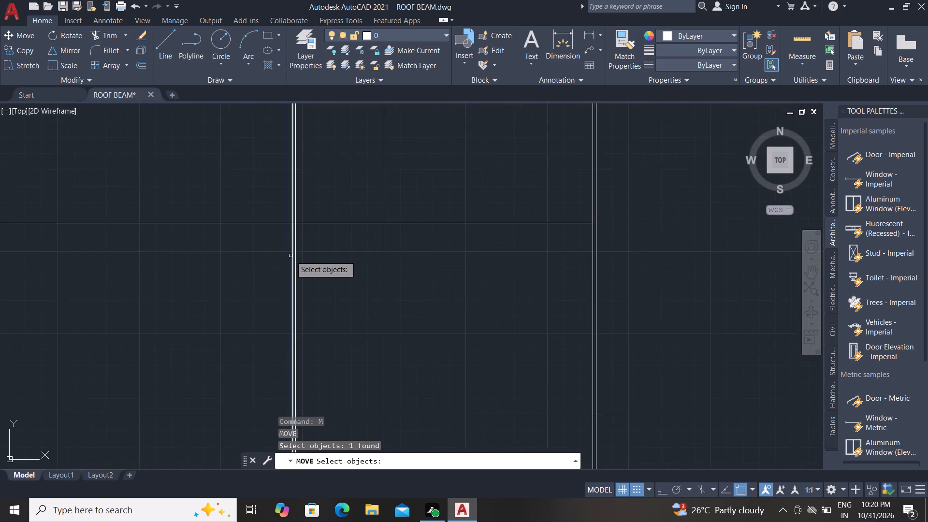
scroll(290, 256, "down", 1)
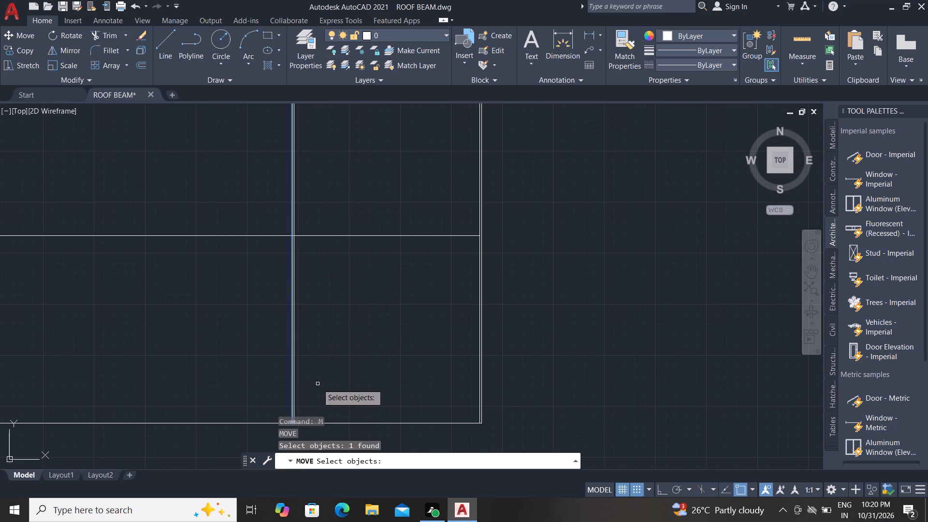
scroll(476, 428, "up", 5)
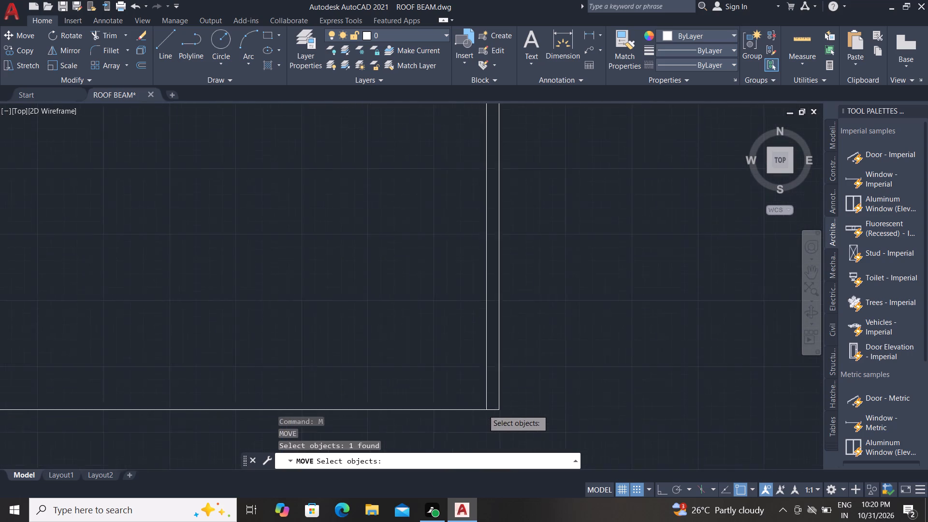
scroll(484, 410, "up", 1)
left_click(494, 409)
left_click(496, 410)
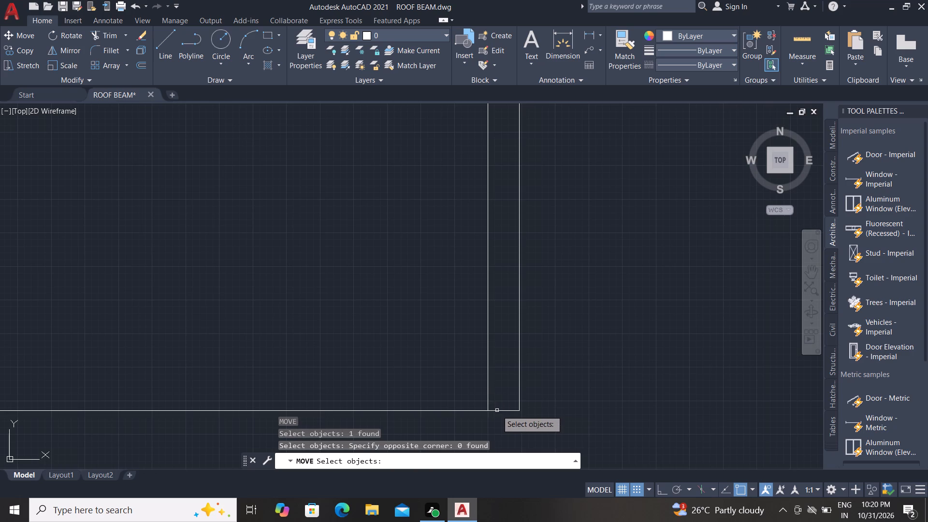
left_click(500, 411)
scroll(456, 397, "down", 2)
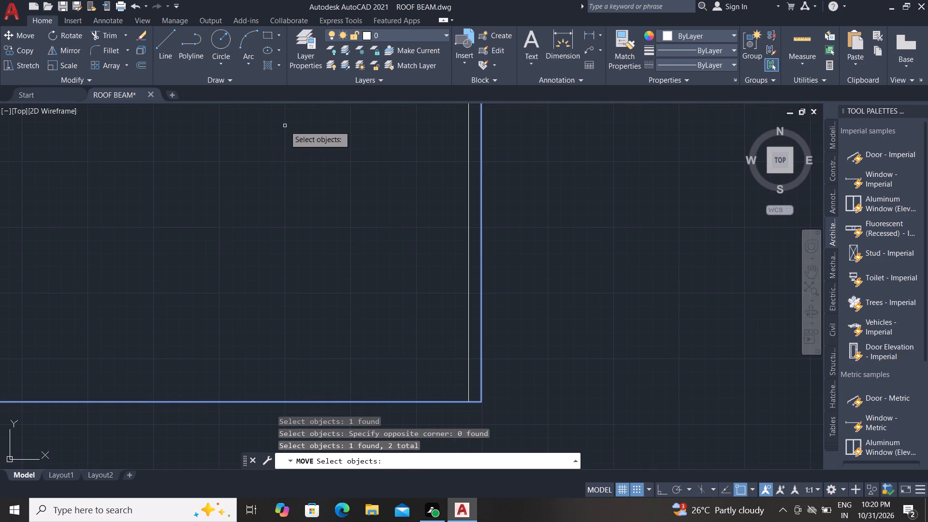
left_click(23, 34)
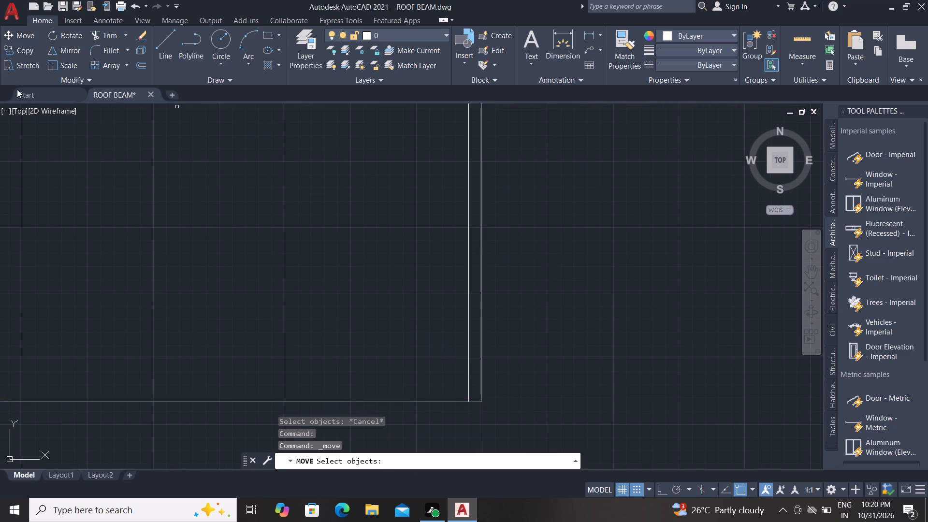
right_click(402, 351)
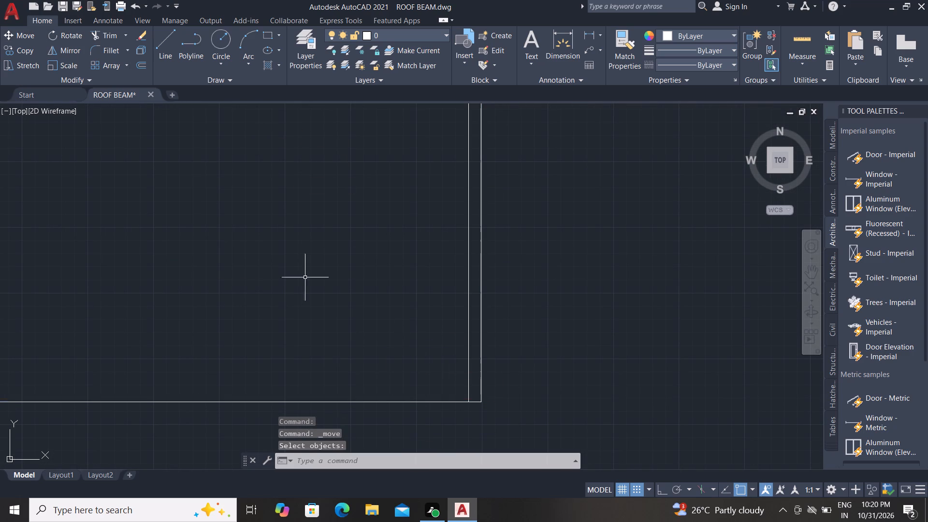
Move the copied column outline at the lower-right room by its lower-right corner onto the outer wall corner.
left_click(25, 34)
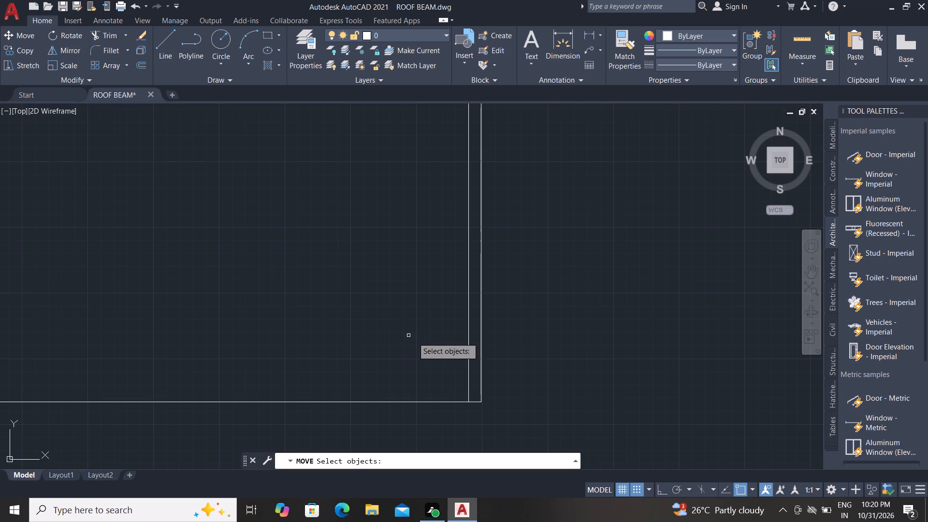
left_click(481, 385)
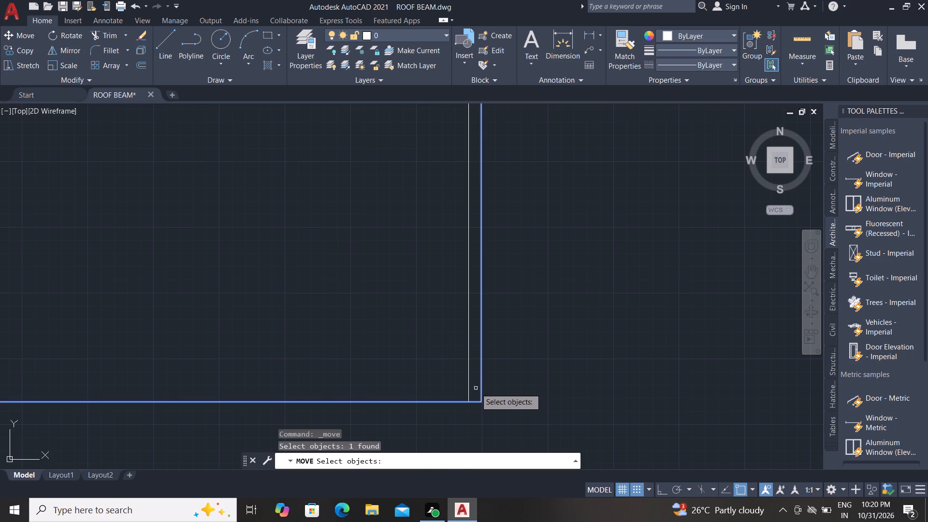
right_click(484, 402)
left_click(481, 401)
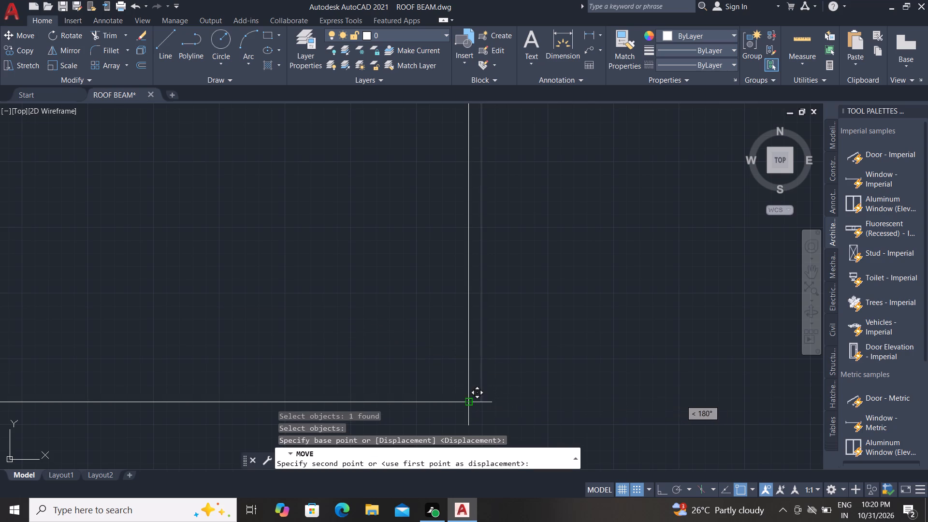
left_click(470, 400)
scroll(492, 429, "down", 5)
scroll(396, 302, "down", 7)
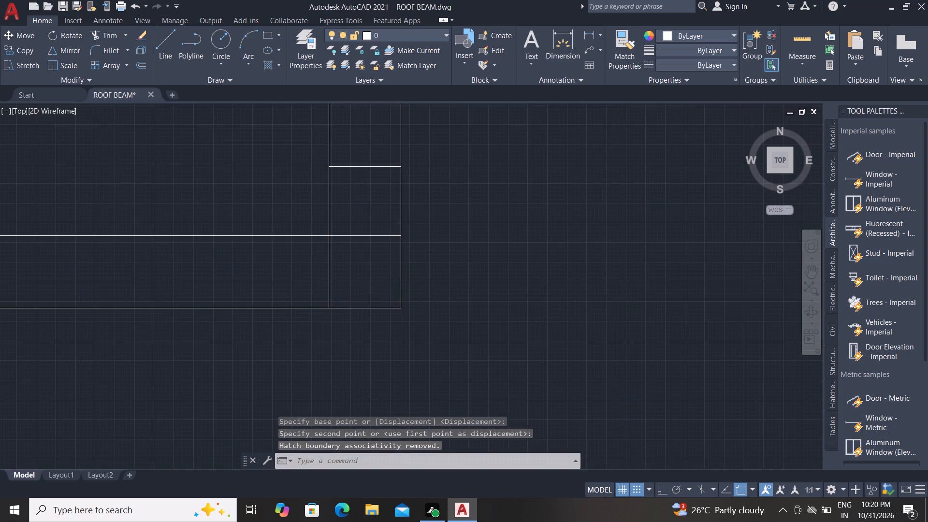
Trim the lower wall's inner line where it crosses the corner column outline.
left_click(111, 35)
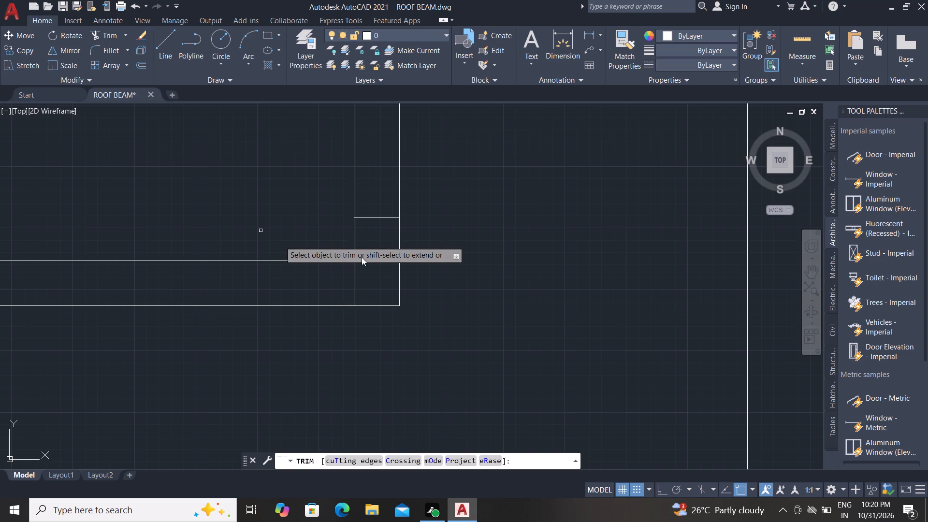
left_click(373, 258)
left_click(368, 265)
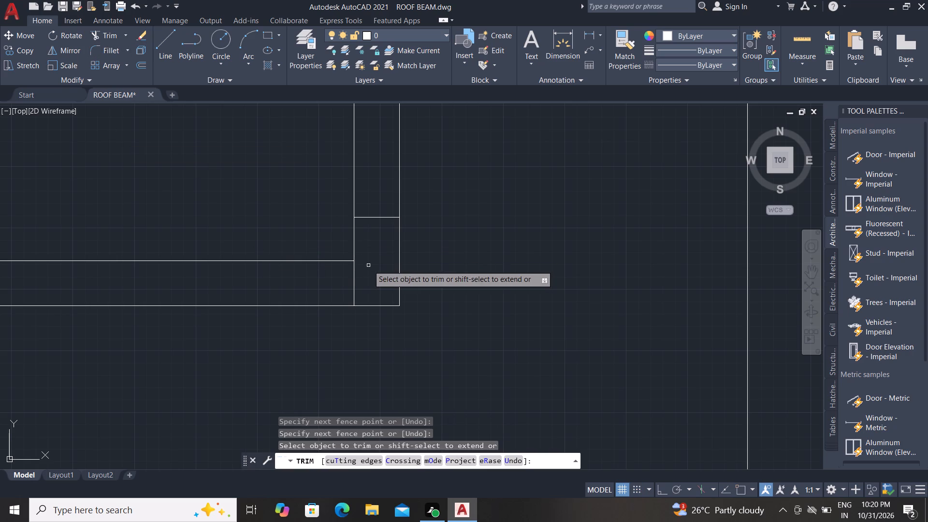
scroll(314, 356, "down", 3)
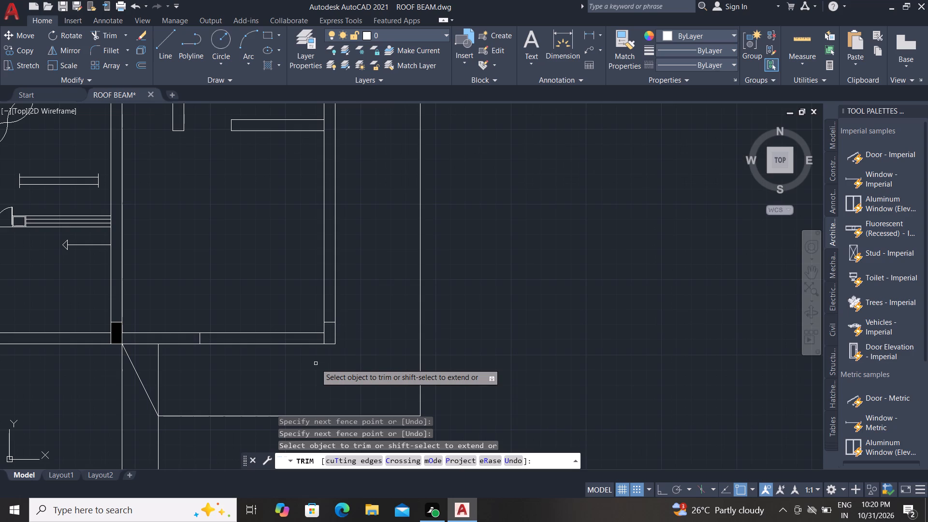
key("Escape")
Hatch the lower-right room's corner column with the solid black fill.
type("H")
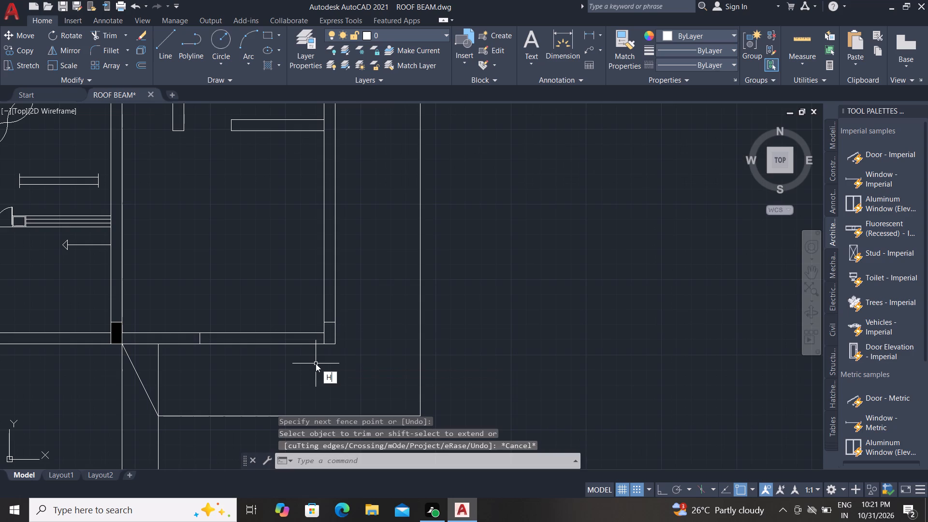
key("space")
scroll(334, 330, "up", 4)
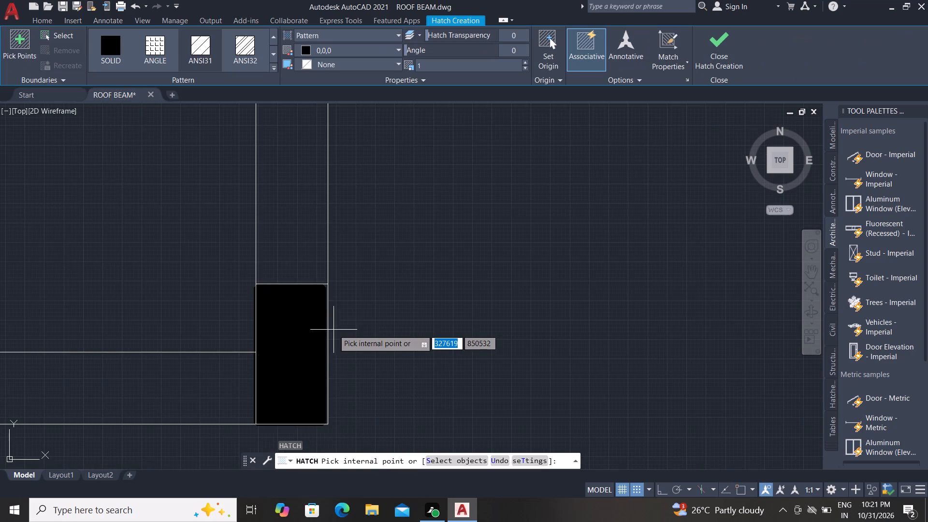
left_click(294, 324)
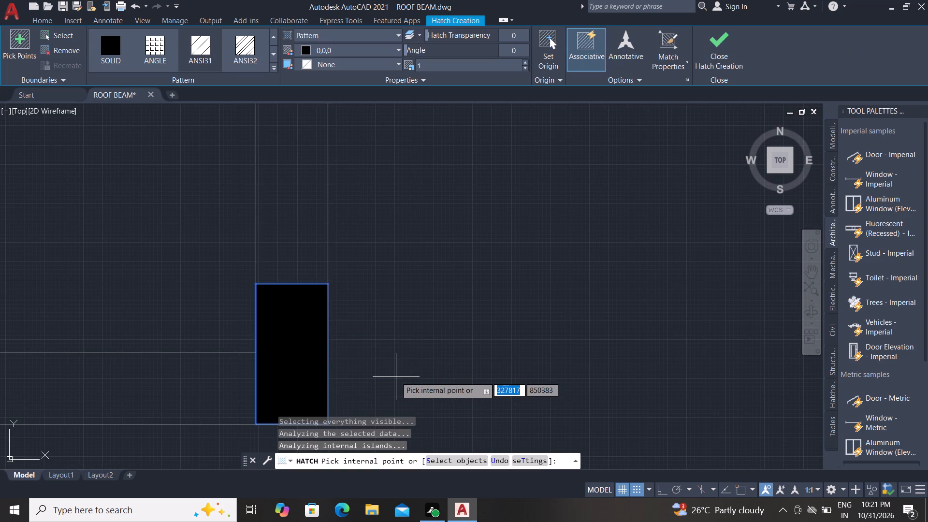
key("Escape")
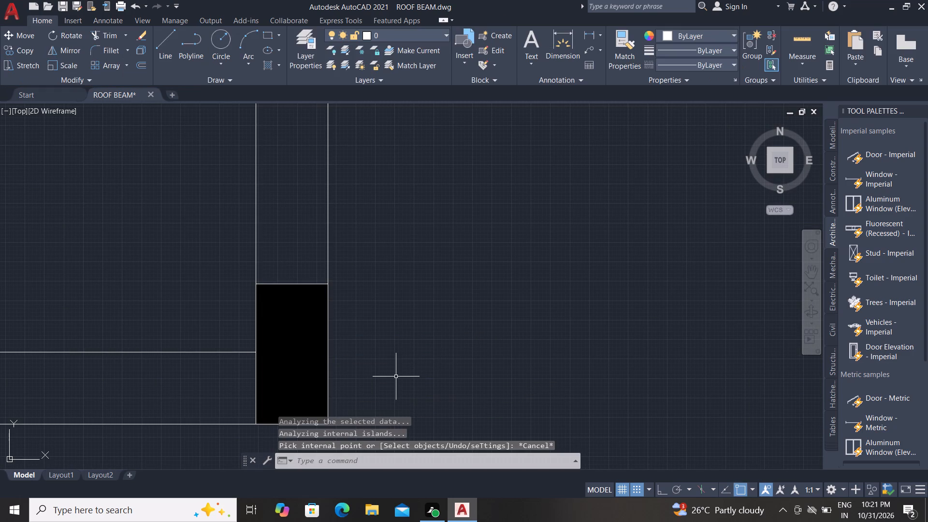
Delete the rectangle between the lower wall lines beside the extension's column.
scroll(282, 244, "down", 3)
scroll(70, 276, "up", 1)
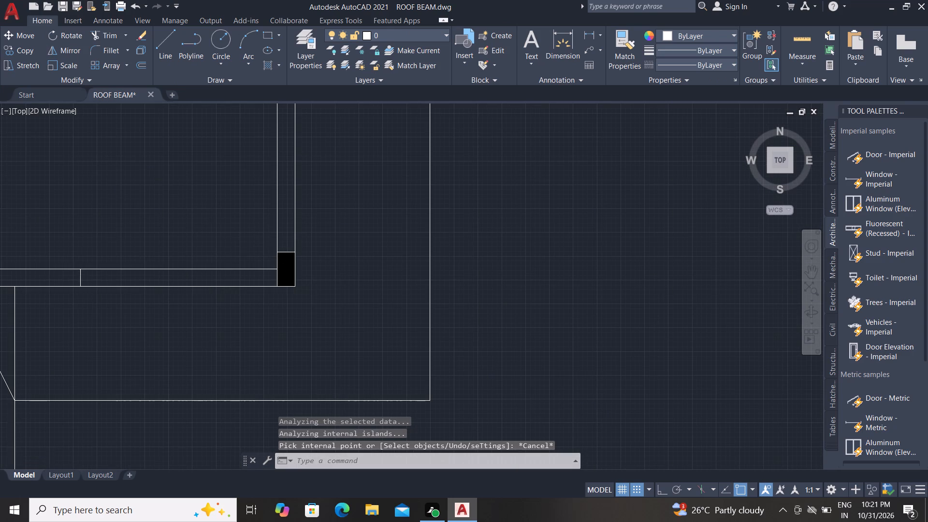
scroll(71, 276, "up", 1)
left_click(93, 279)
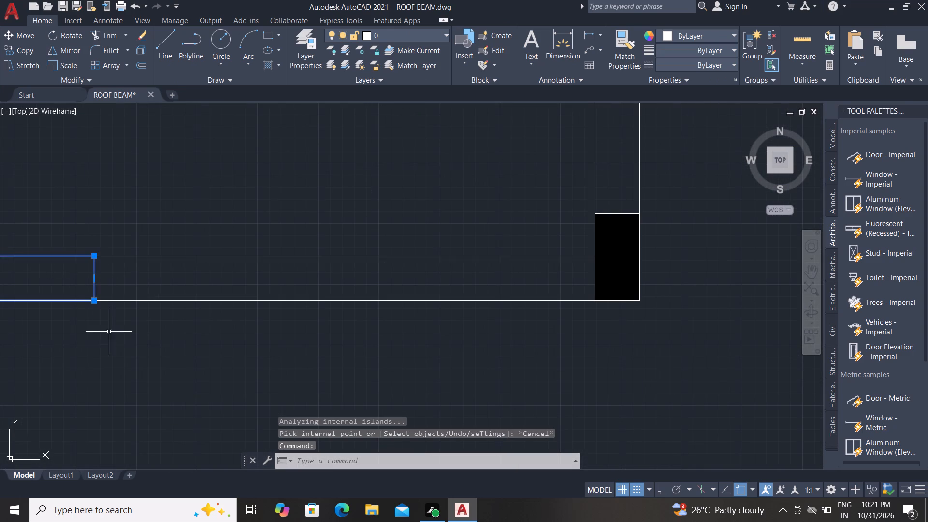
key("Delete")
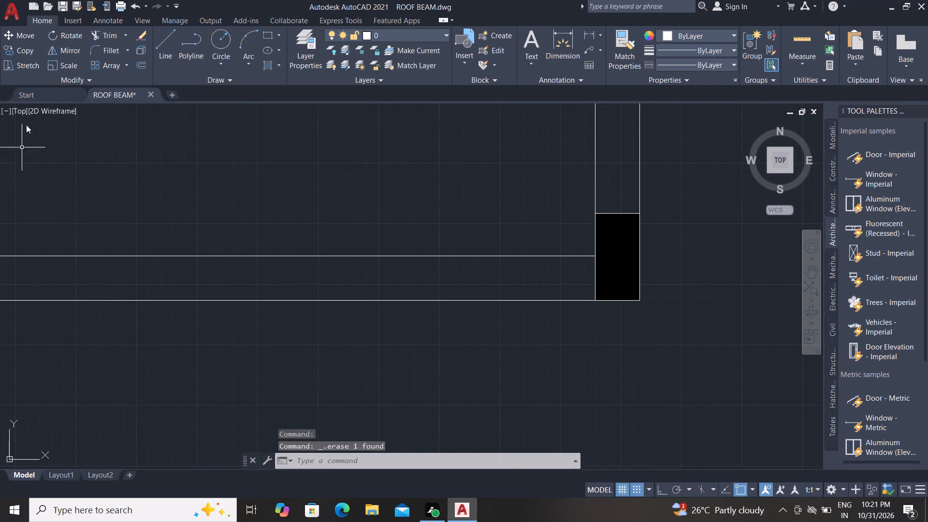
Draw two lines across the lower-right room's lower wall, from face to face, about 1870 apart between the two columns.
left_click(171, 31)
scroll(288, 206, "down", 3)
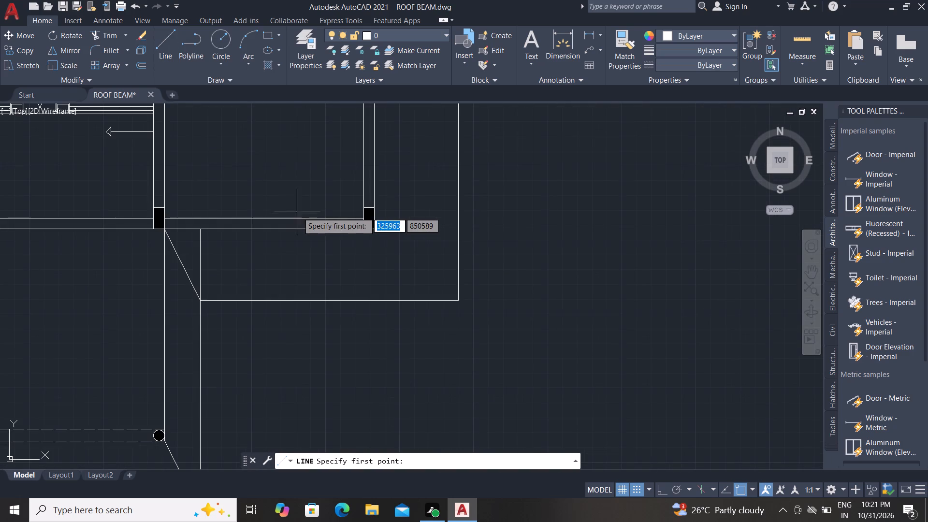
left_click(309, 217)
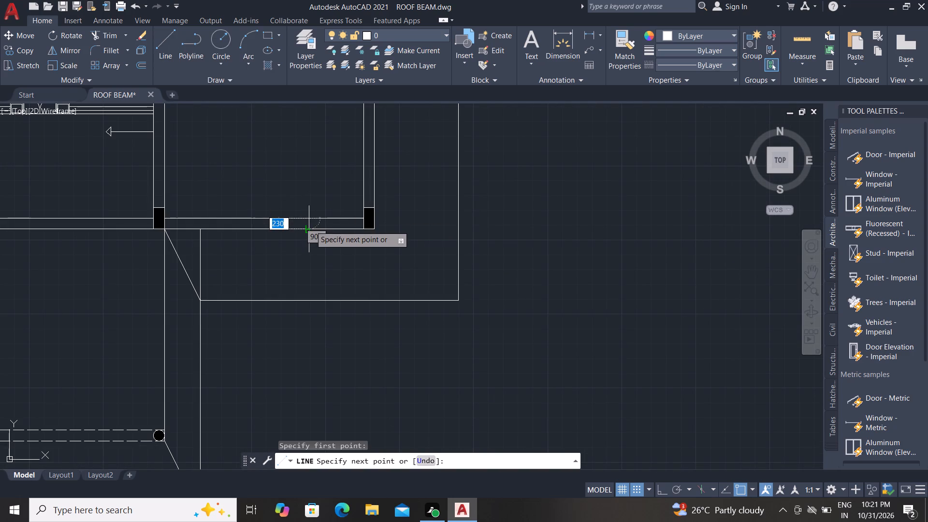
left_click(309, 228)
scroll(309, 228, "up", 2)
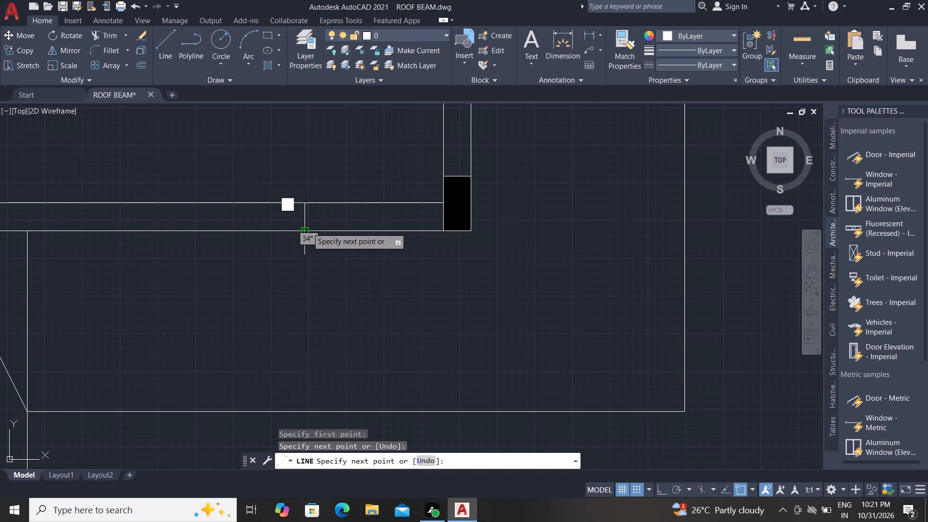
left_click(165, 39)
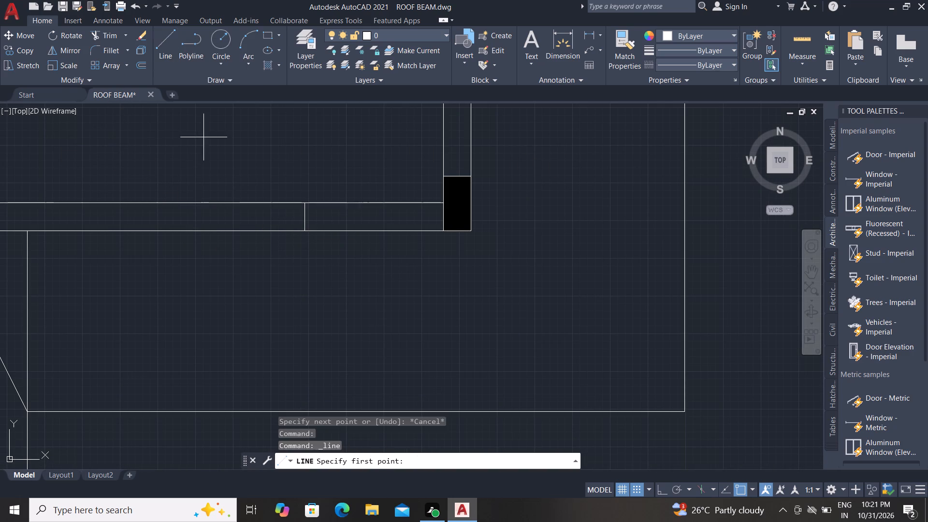
scroll(225, 159, "down", 2)
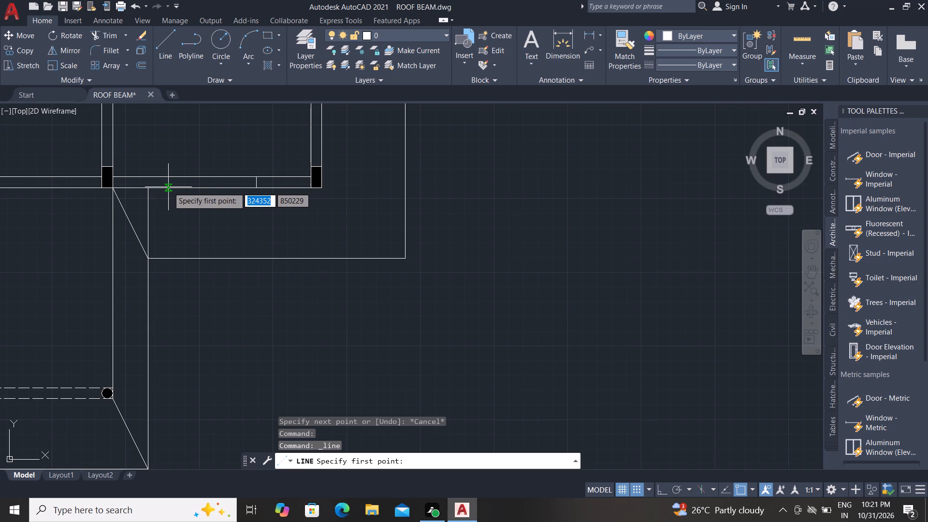
left_click(168, 187)
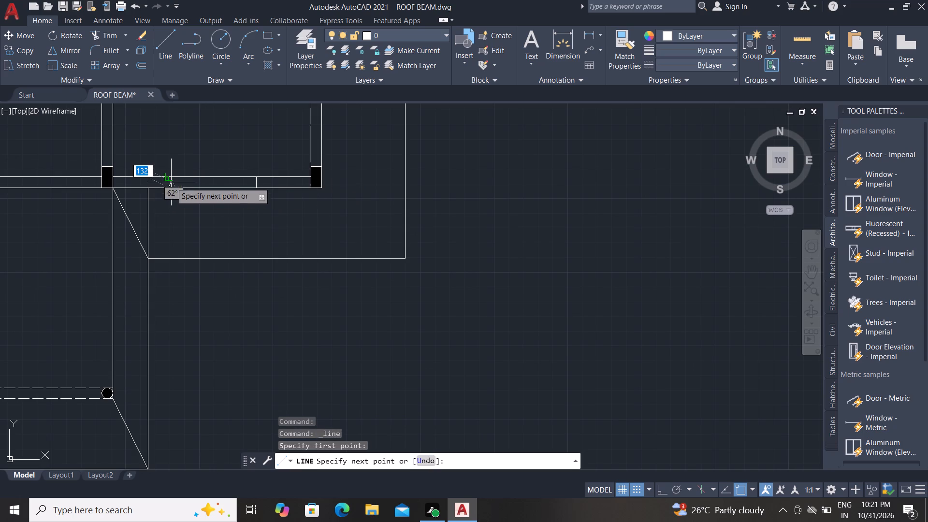
left_click(168, 180)
scroll(172, 181, "up", 3)
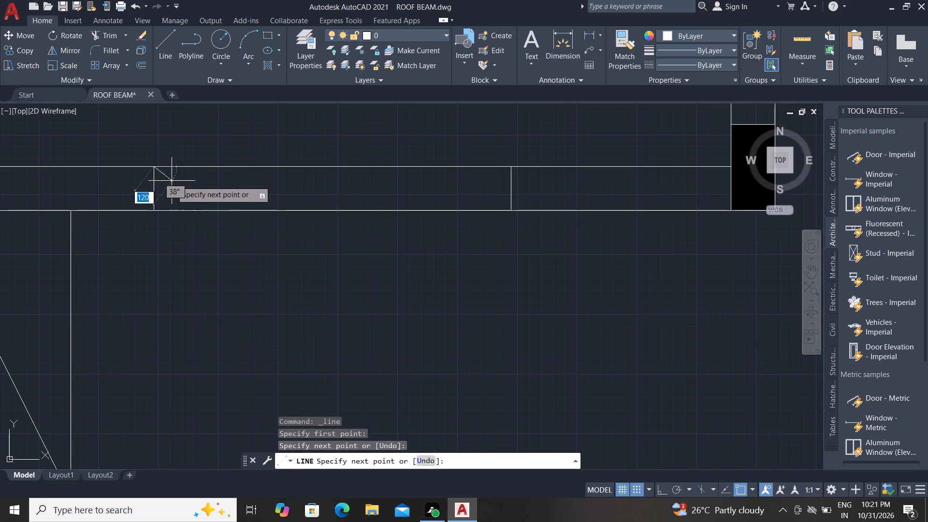
Draw a centre line along the lower wall joining the midpoints of the two cross lines.
left_click(164, 38)
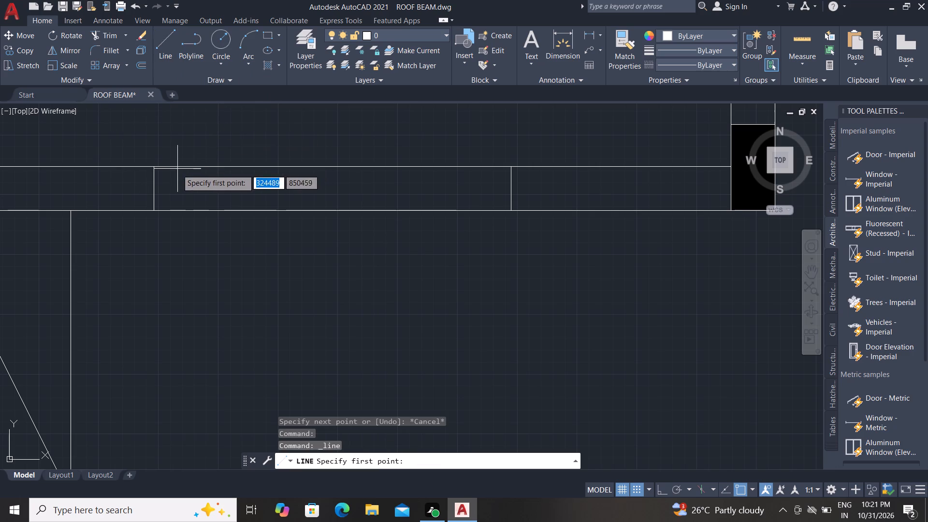
left_click(153, 186)
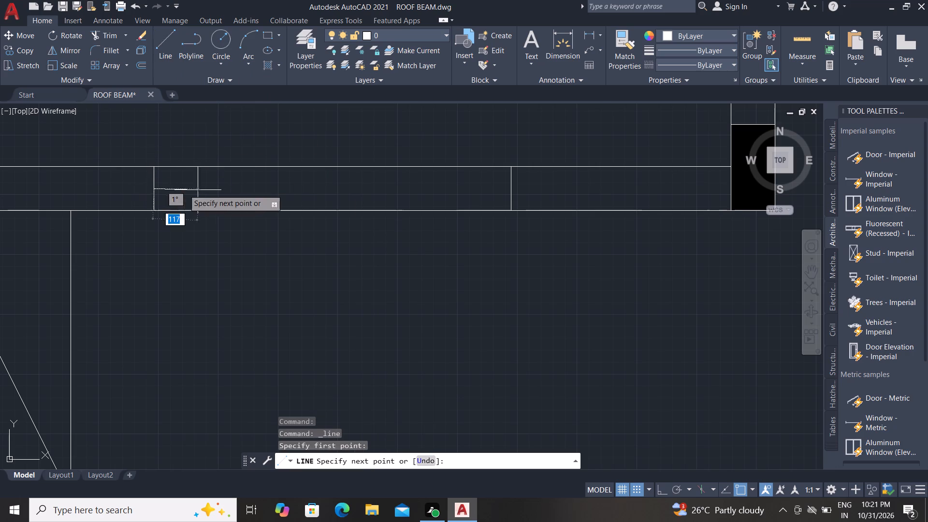
left_click(512, 187)
key("Escape")
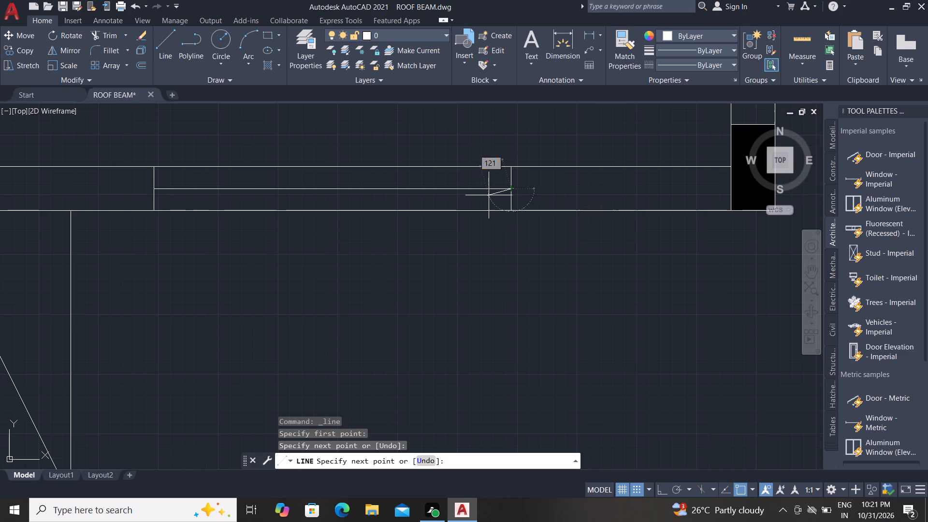
Offset the centre line in the lower-right room's lower wall by 60 towards the room side.
type("O")
key("space")
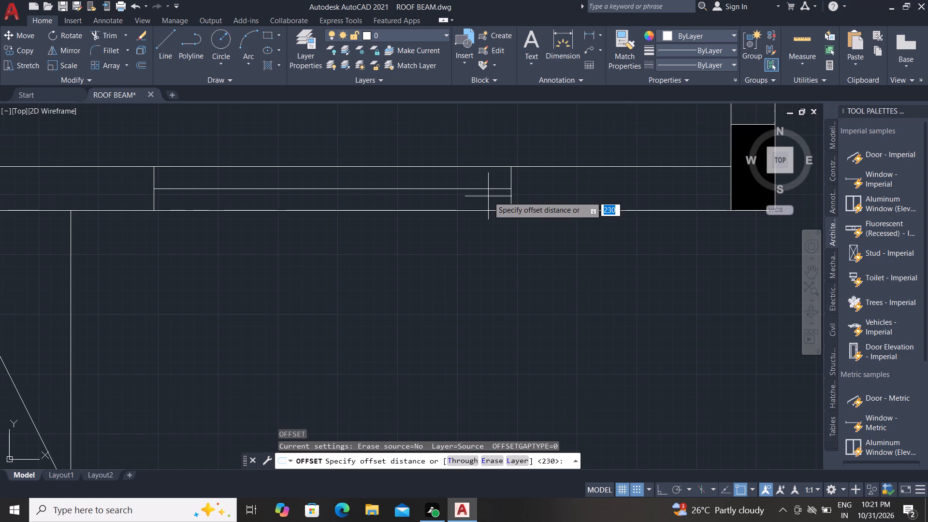
type("60")
key("m")
key("BackSpace")
key("space")
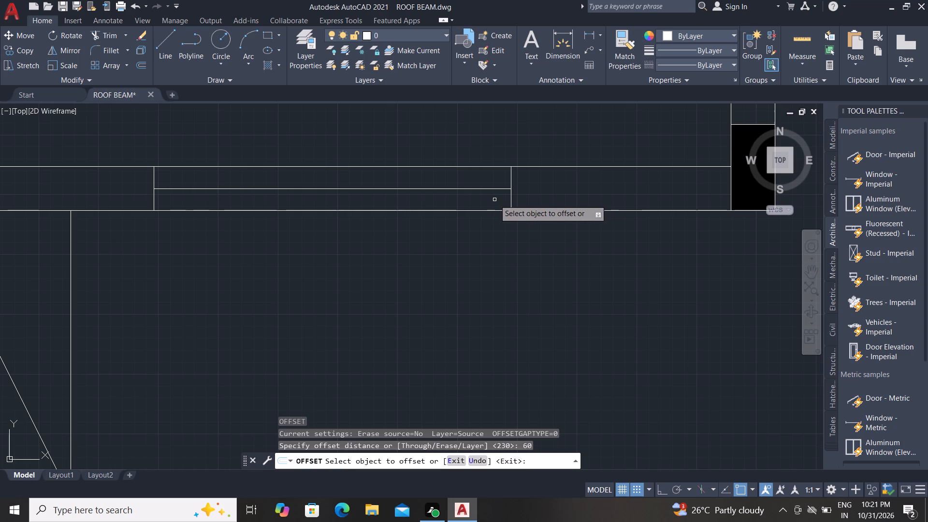
left_click(483, 189)
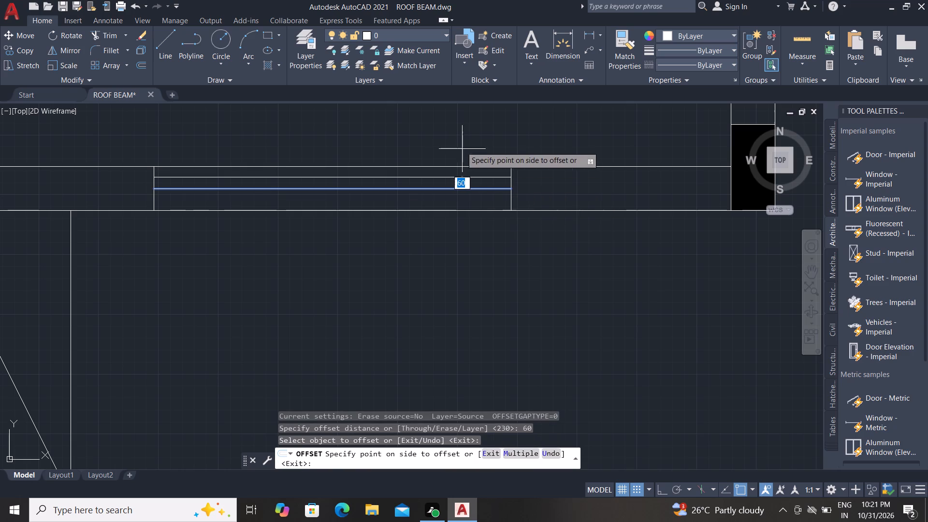
left_click(460, 143)
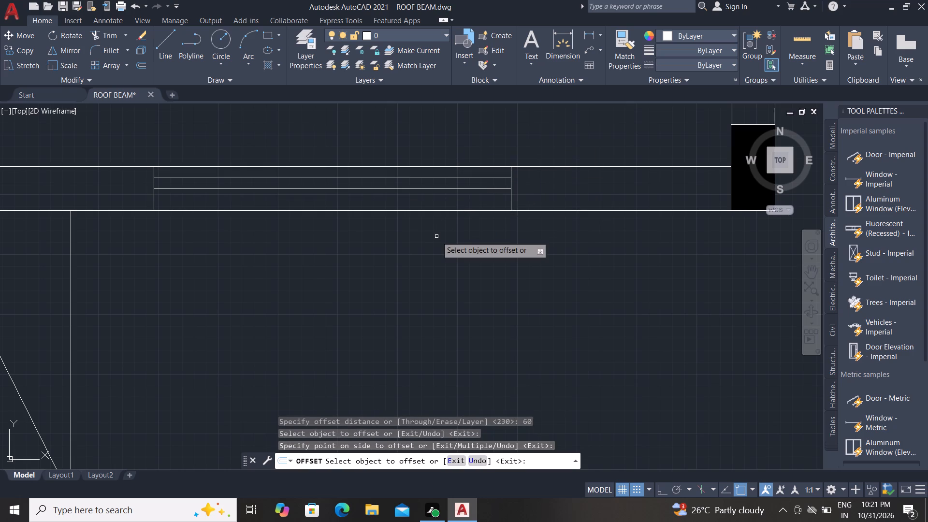
scroll(437, 237, "down", 2)
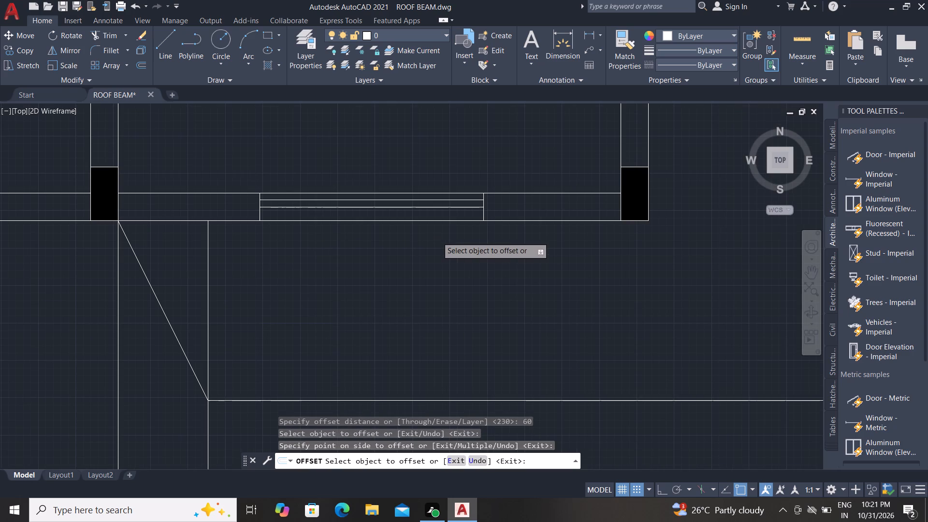
key("Escape")
key("Escape")
key("Escape")
key("Escape")
key("Escape")
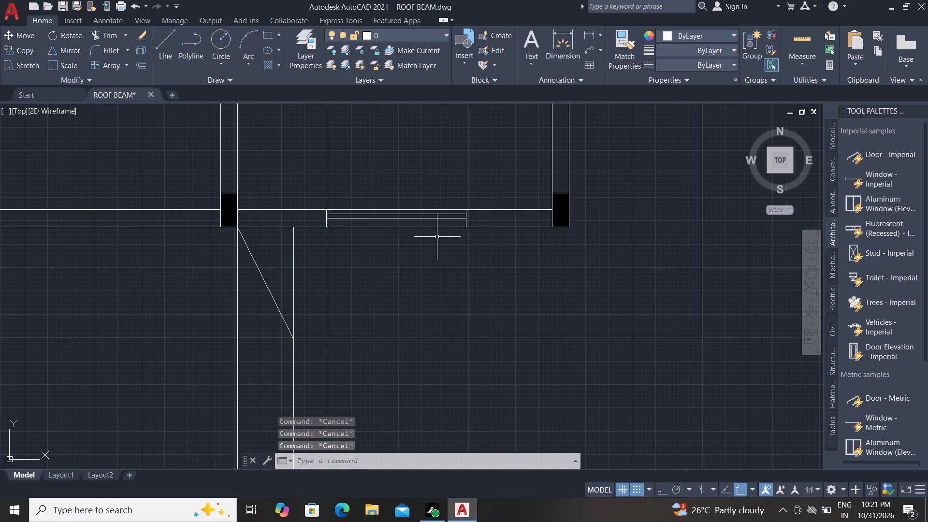
Draw a circle centred on the lower wall's inner line, between the framed segment and the corner column, reaching past the outer line.
type("C")
key("space")
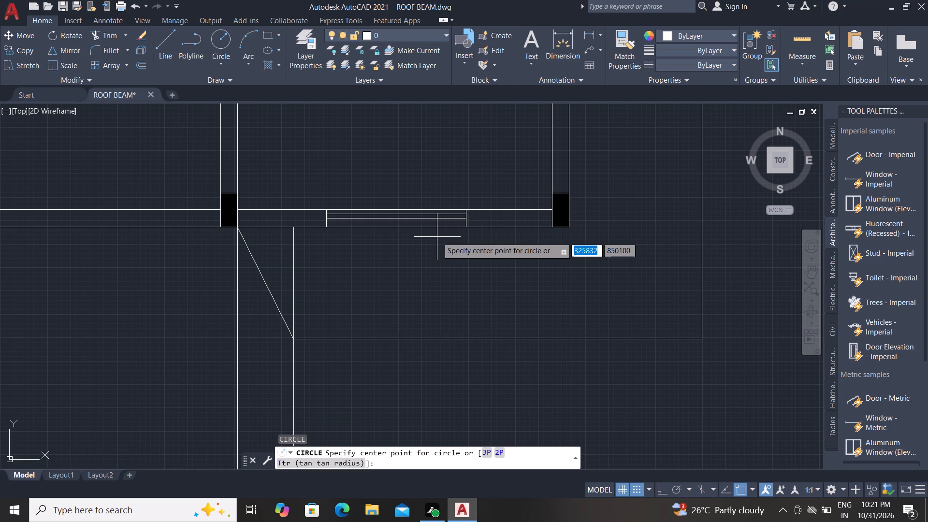
left_click(504, 211)
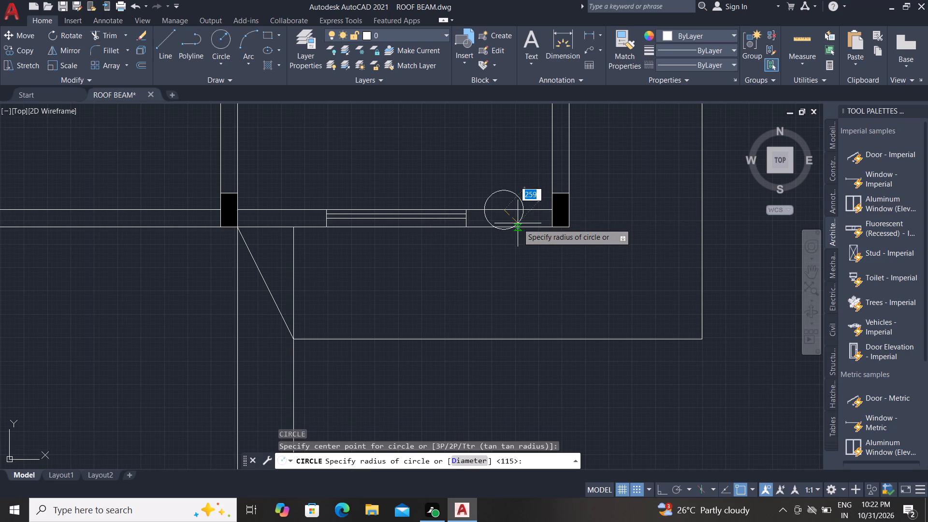
left_click(518, 223)
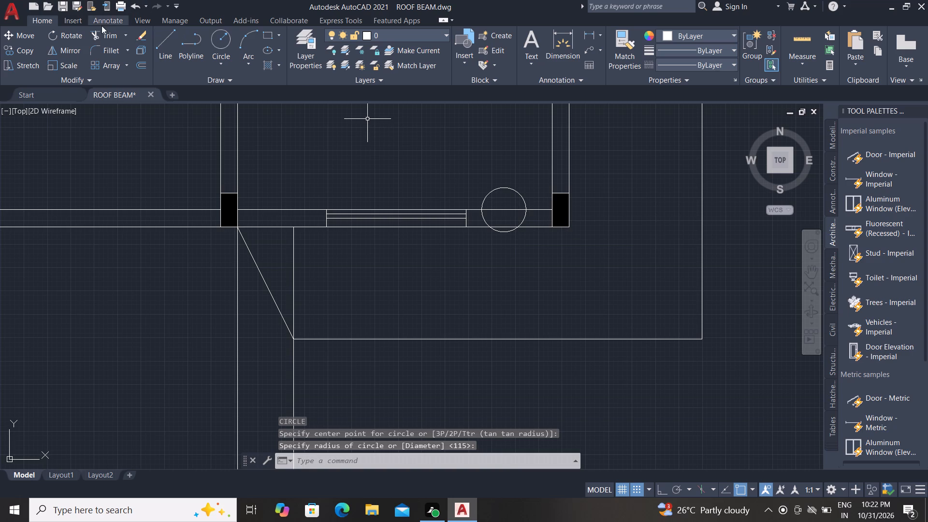
Trim the circle below the wall's inner line, leaving a half circle on the room side.
left_click(105, 30)
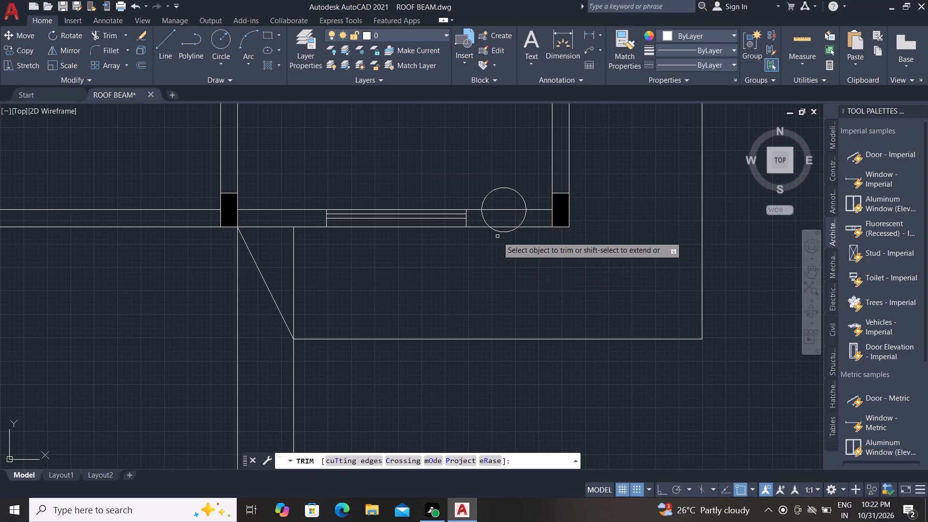
scroll(497, 236, "up", 3)
left_click(499, 216)
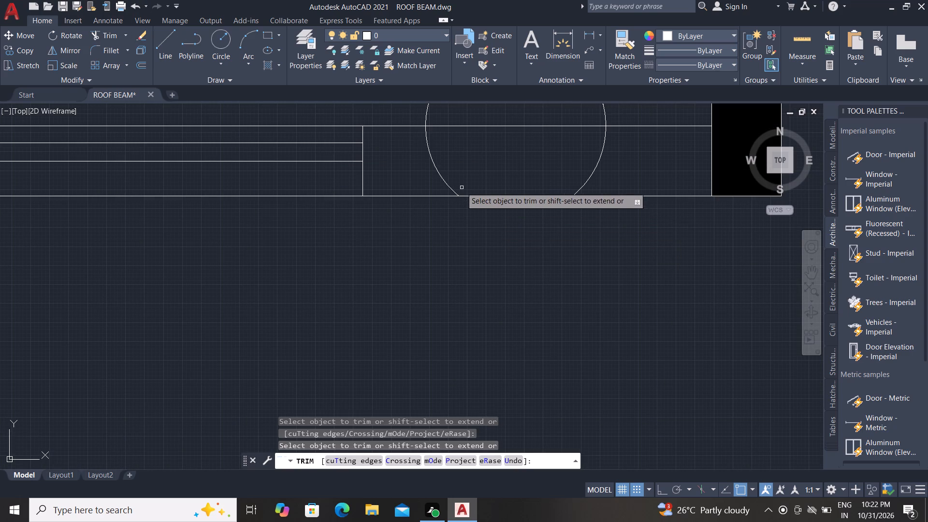
left_click(420, 162)
left_click(610, 175)
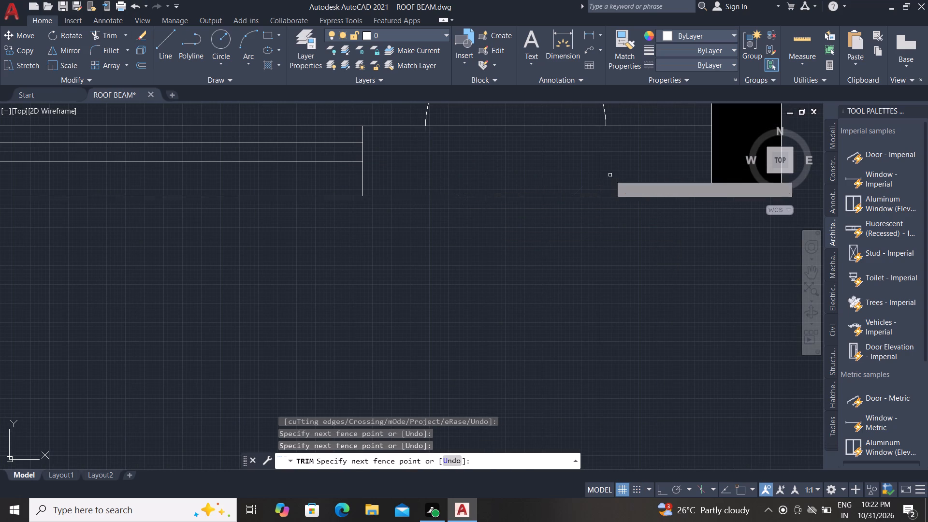
Draw a vertical line 300 long upward from the top of the half circle.
scroll(581, 242, "down", 2)
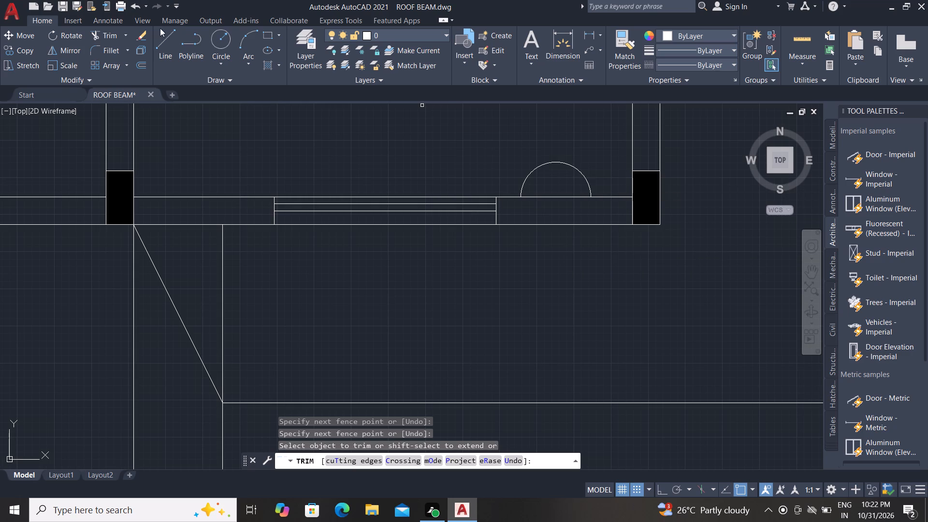
left_click(168, 40)
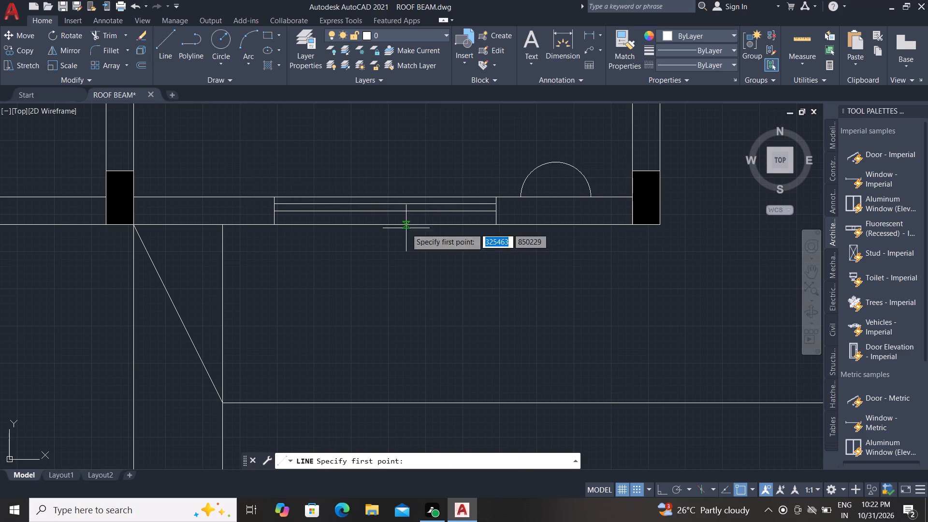
scroll(398, 240, "down", 1)
scroll(348, 273, "down", 1)
scroll(434, 211, "up", 5)
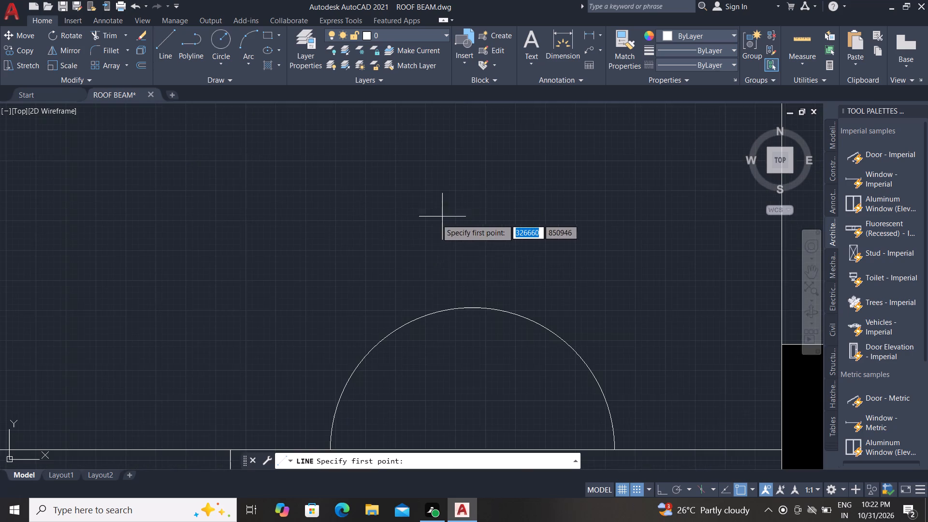
scroll(444, 268, "down", 2)
left_click(456, 281)
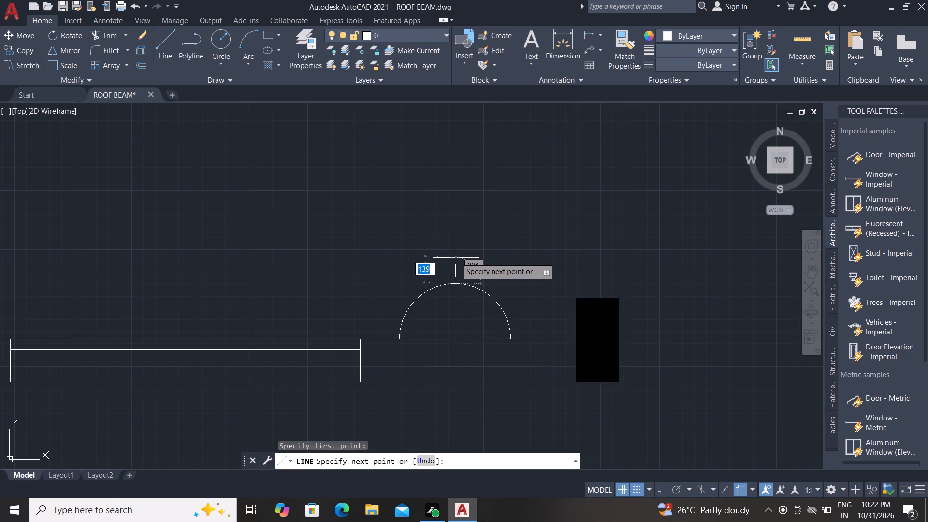
key("F8")
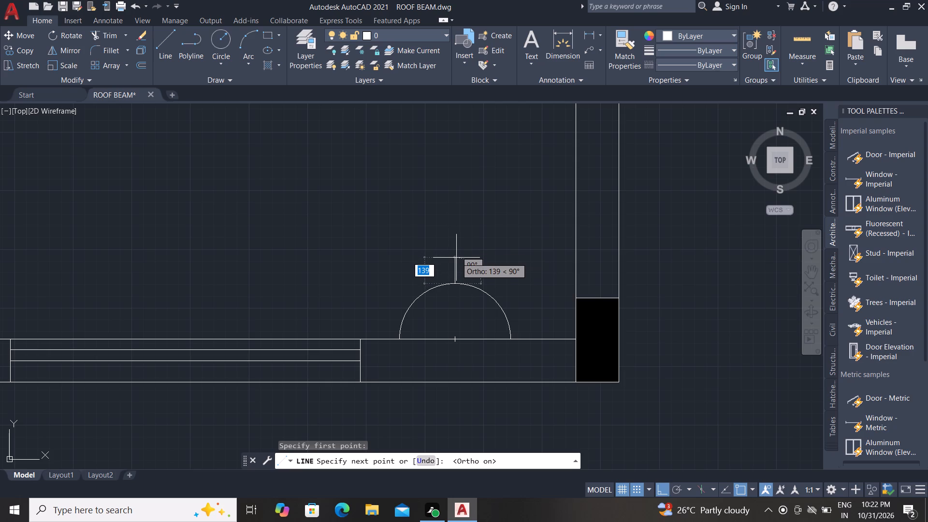
key("3")
type("00")
key("space")
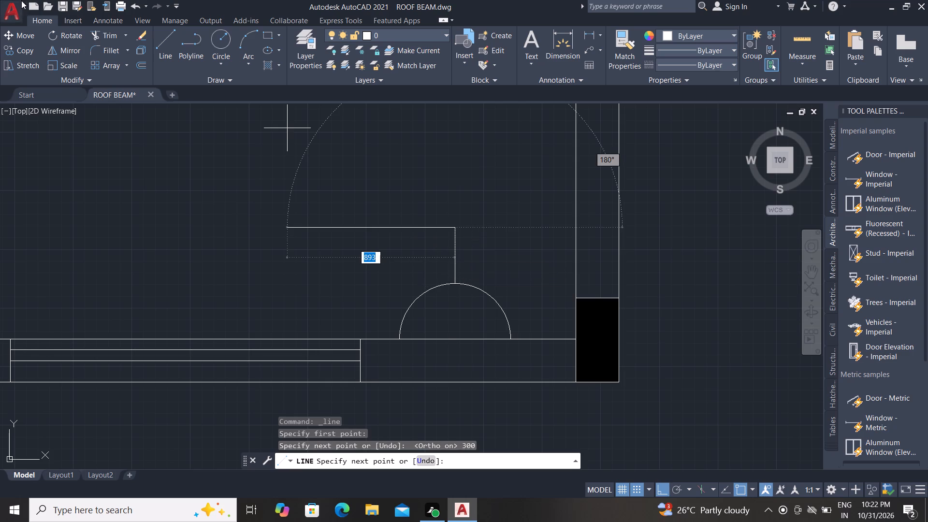
Draw a slanted line 300 long outward from the half circle's side nearest the framed segment.
left_click(159, 44)
left_click(410, 304)
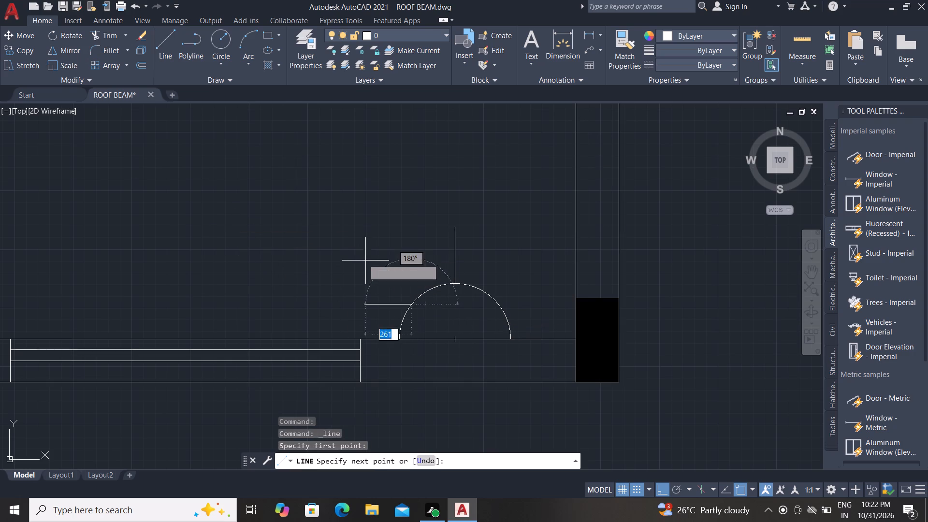
key("F8")
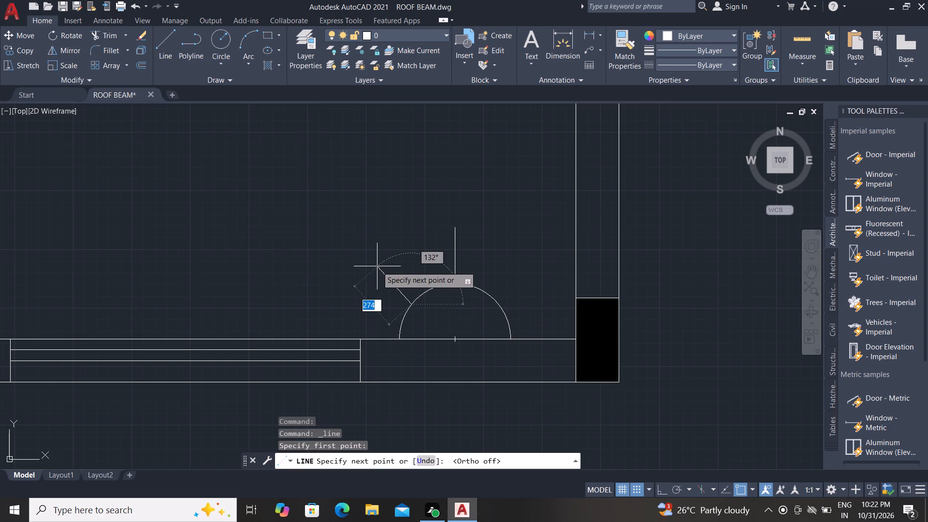
key("3")
type("00")
key("Return")
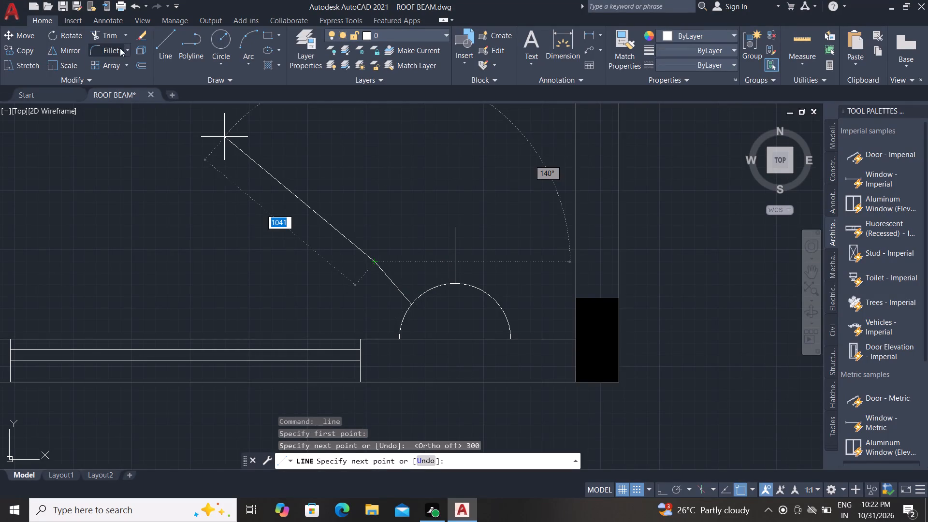
Draw a slanted line 300 long outward from the half circle's side nearest the corner column.
left_click(162, 44)
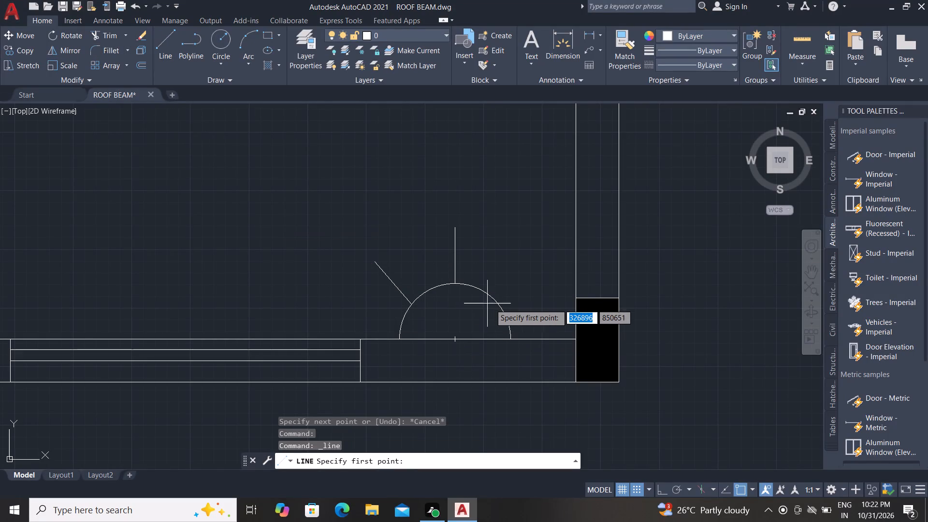
left_click(496, 301)
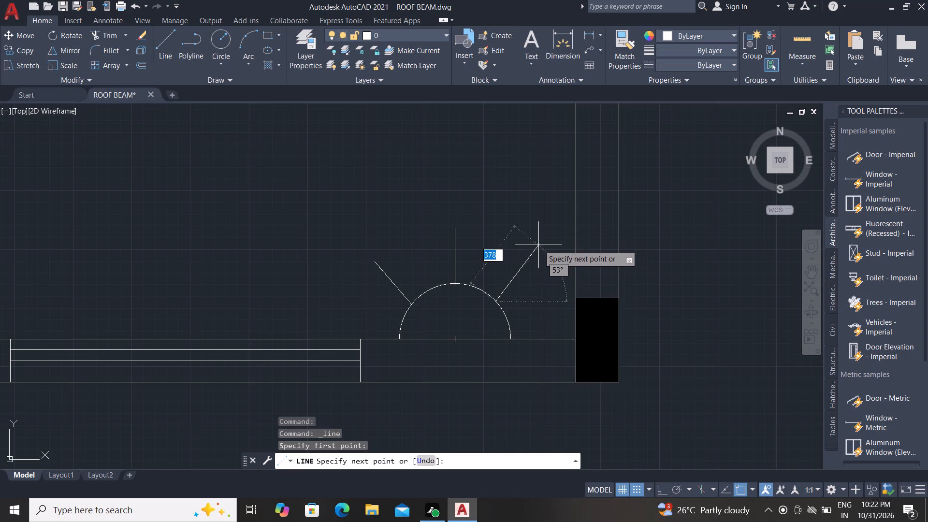
key("3")
type("00")
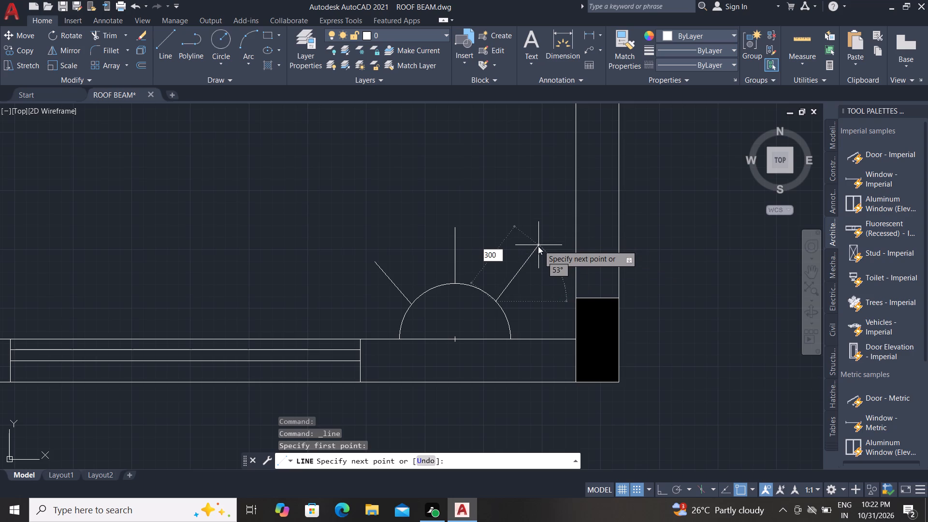
key("Return")
scroll(543, 258, "down", 2)
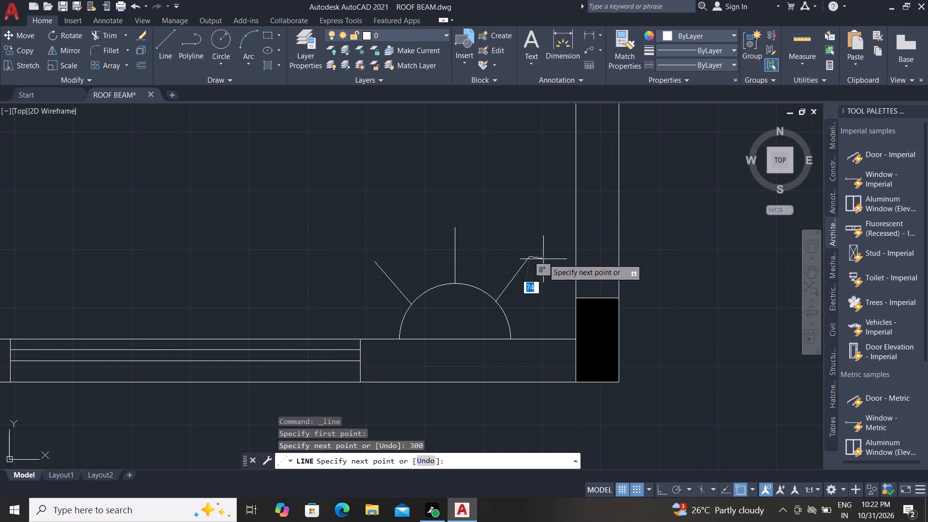
scroll(543, 273, "down", 2)
key("Escape")
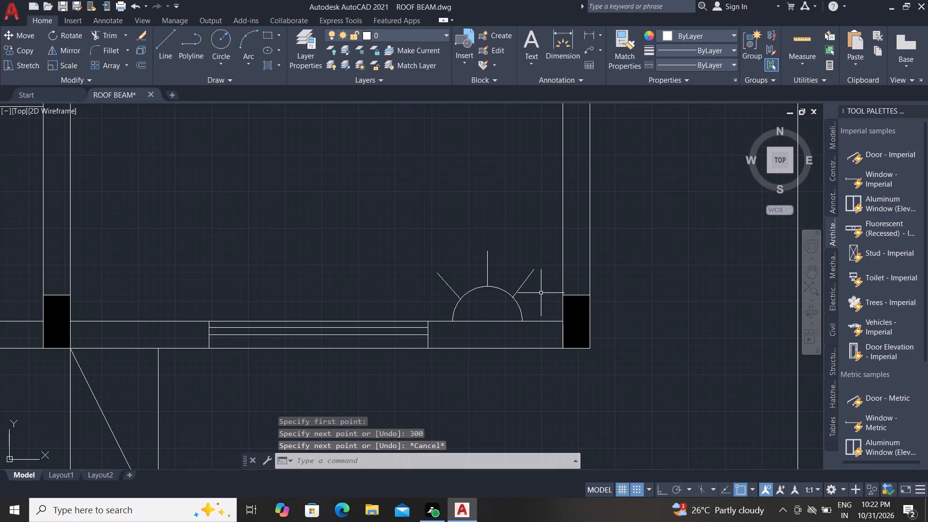
Trim the right wall's inner line between the two lines of the short horizontal partition in the lower-right room.
scroll(458, 227, "down", 1)
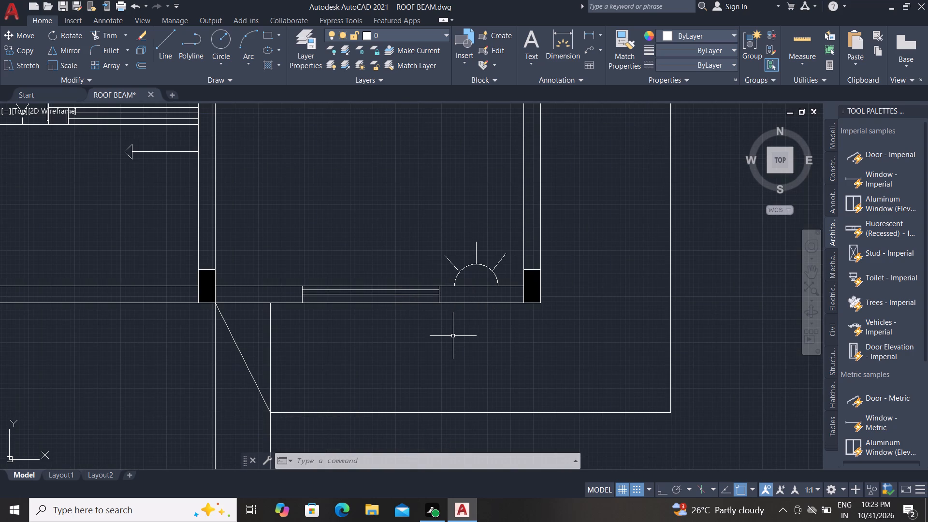
scroll(455, 336, "down", 2)
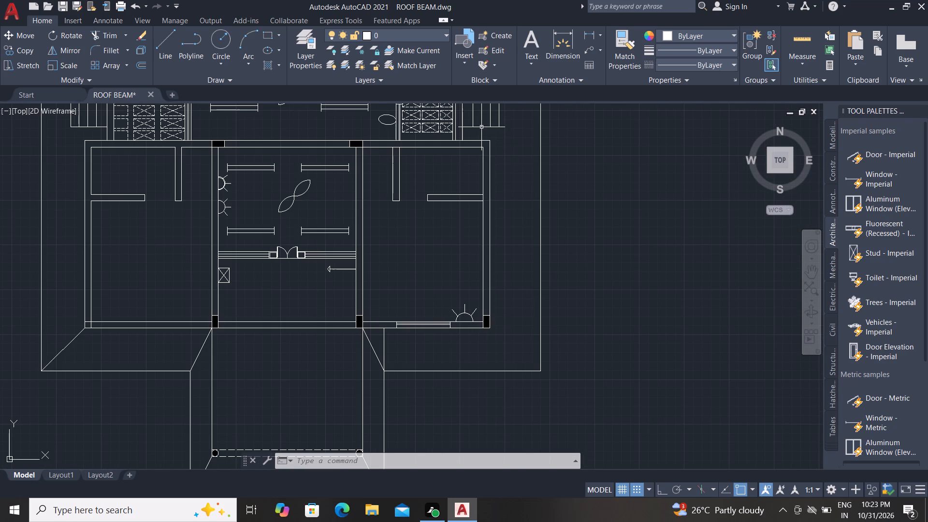
scroll(481, 127, "up", 3)
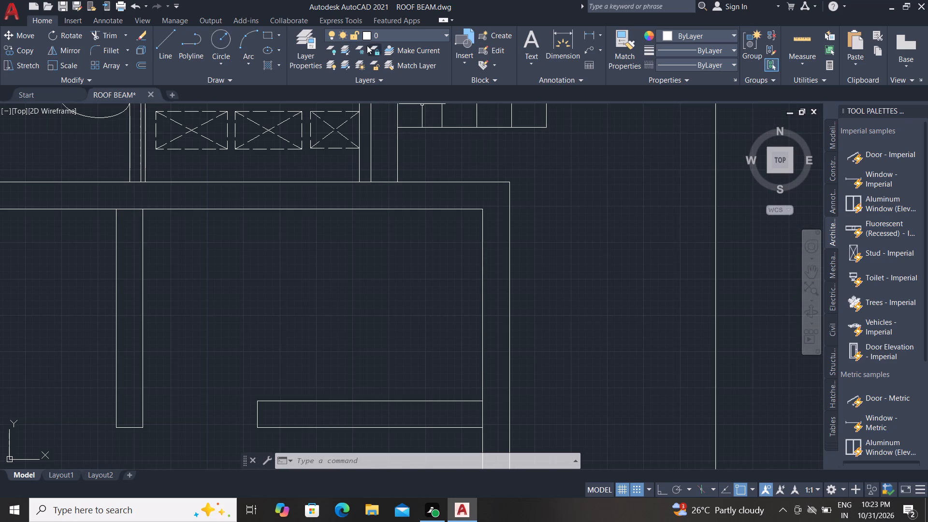
left_click(107, 33)
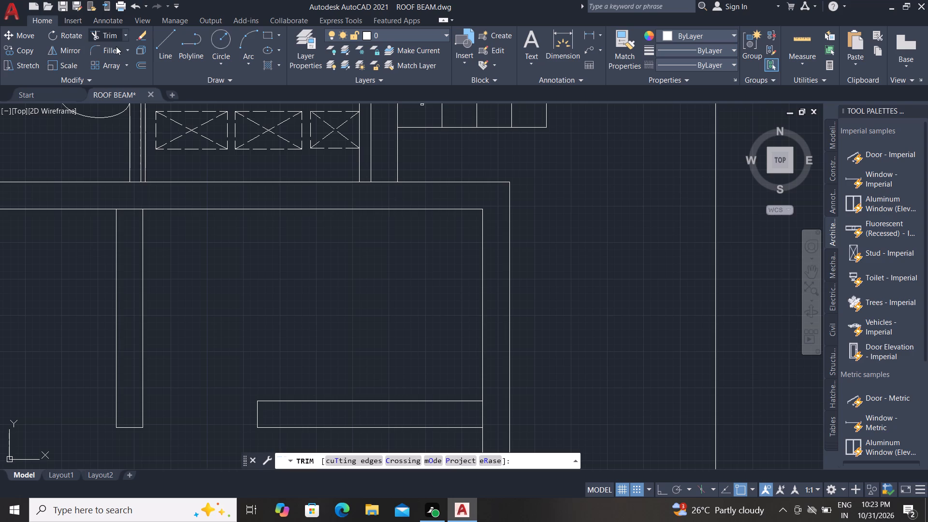
left_click(482, 420)
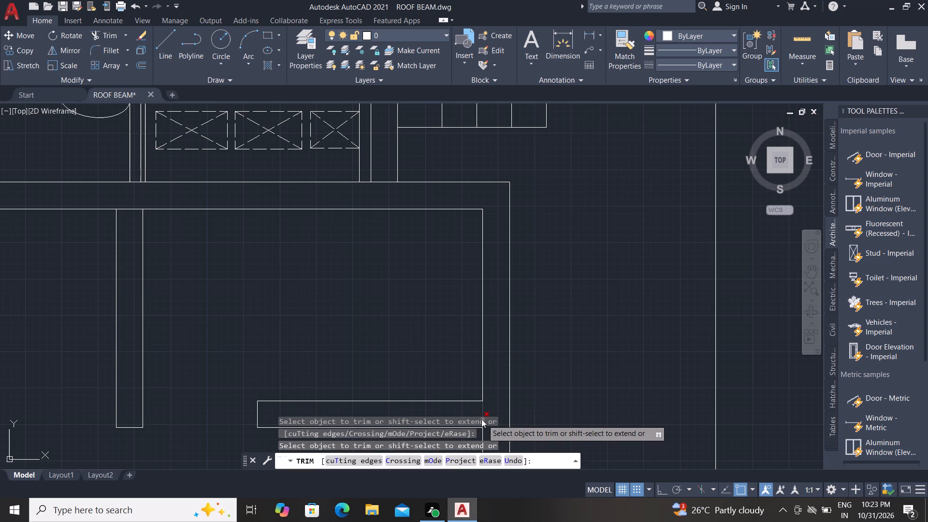
left_click(484, 413)
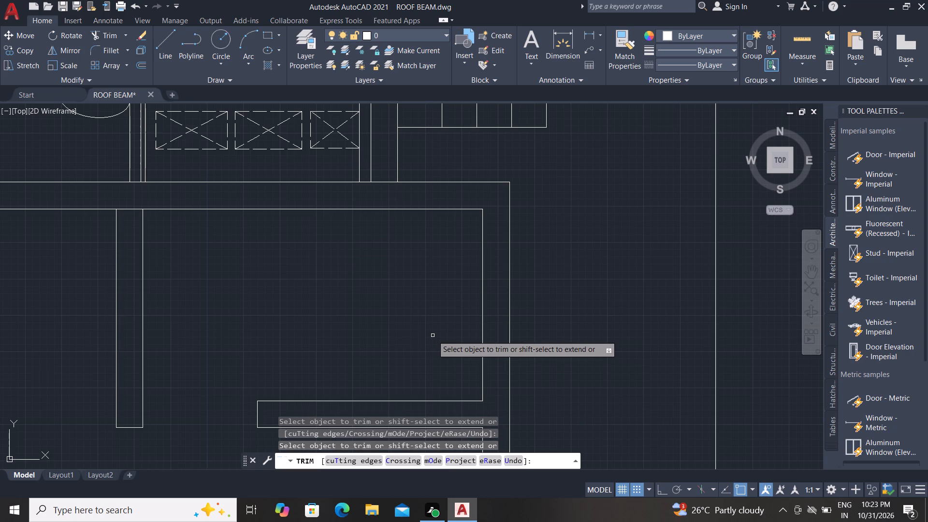
key("Escape")
key("Escape")
key("Escape")
Extend the lower-right room's top outer wall line to the outer vertical roof outline.
type("EX")
key("space")
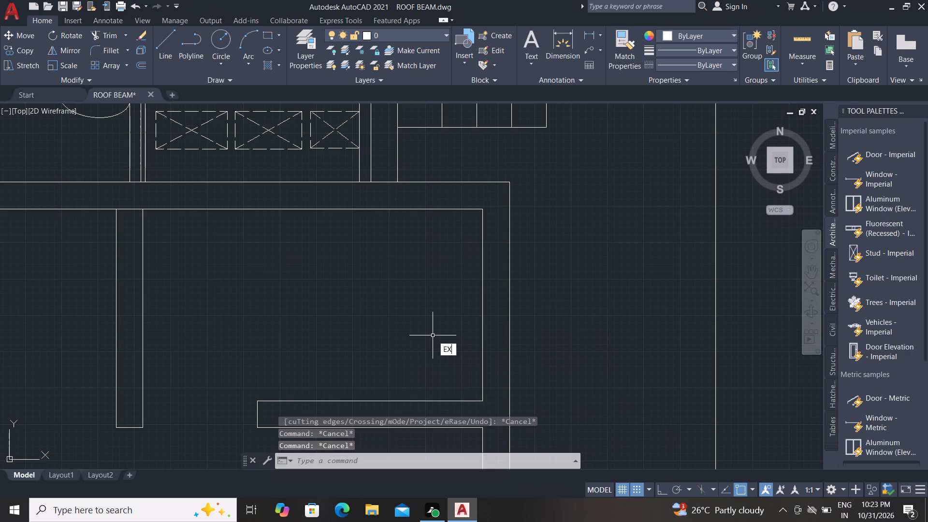
left_click(488, 183)
scroll(605, 276, "down", 4)
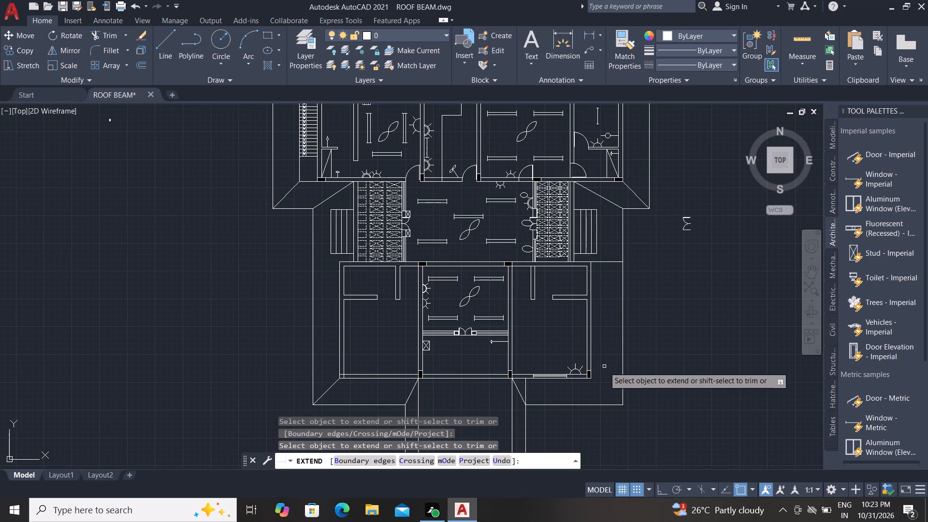
middle_click_drag(603, 374, 597, 363)
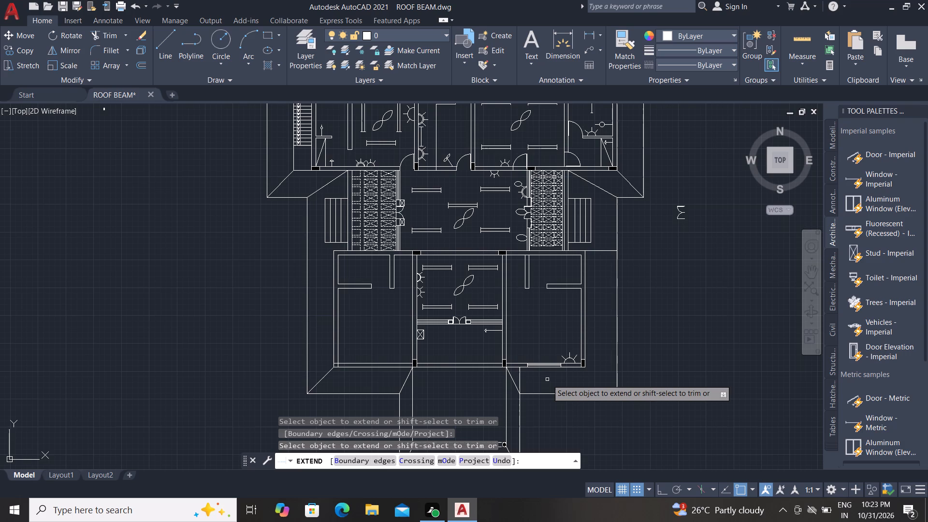
key("Escape")
Offset the outer vertical roof outline beside the lower-right room 230 inward, toward the room.
type("O")
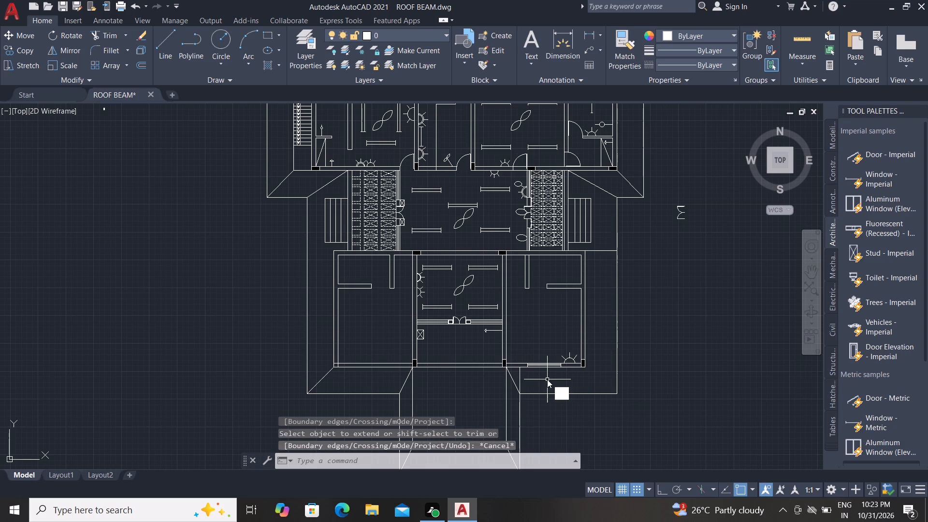
key("space")
type("23")
type("0")
key("space")
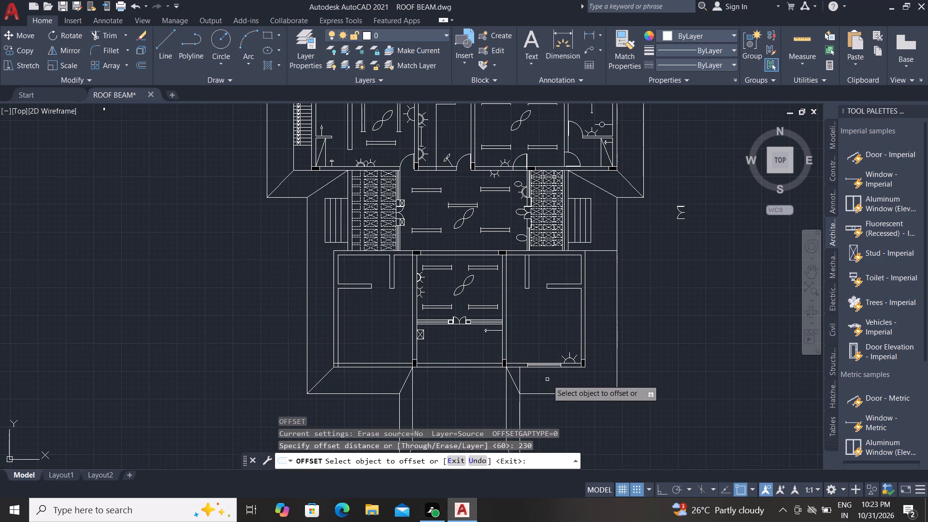
scroll(605, 247, "up", 3)
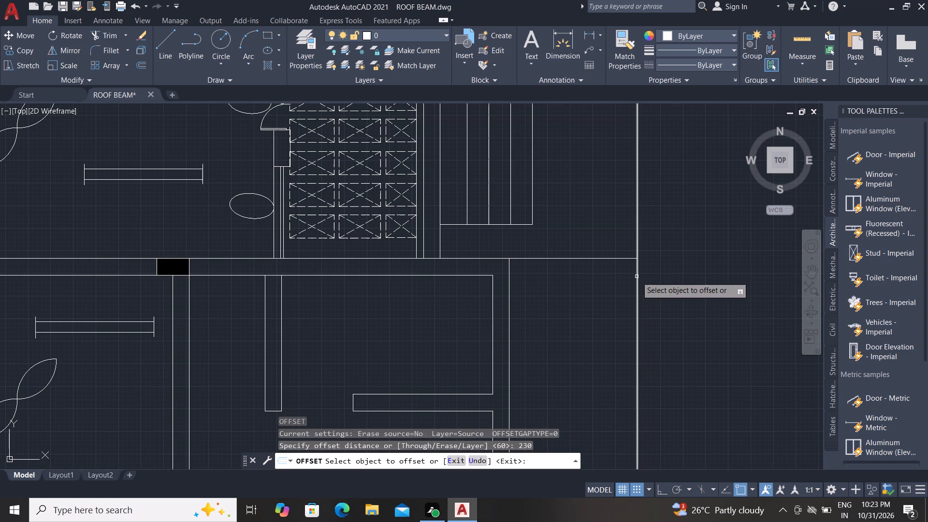
left_click(637, 276)
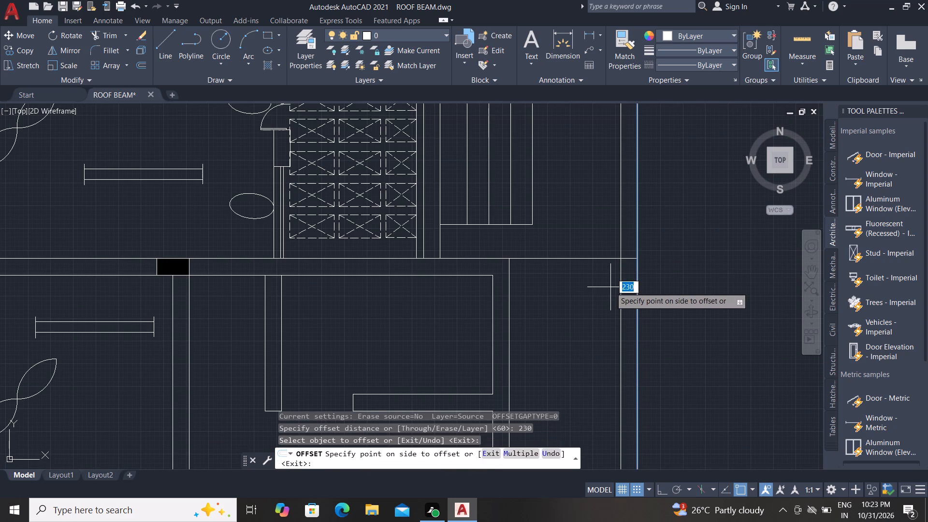
left_click(610, 287)
key("Escape")
Trim the offset vertical line above the extended wall line, and that wall line's end beyond the offset line.
type("TR")
key("space")
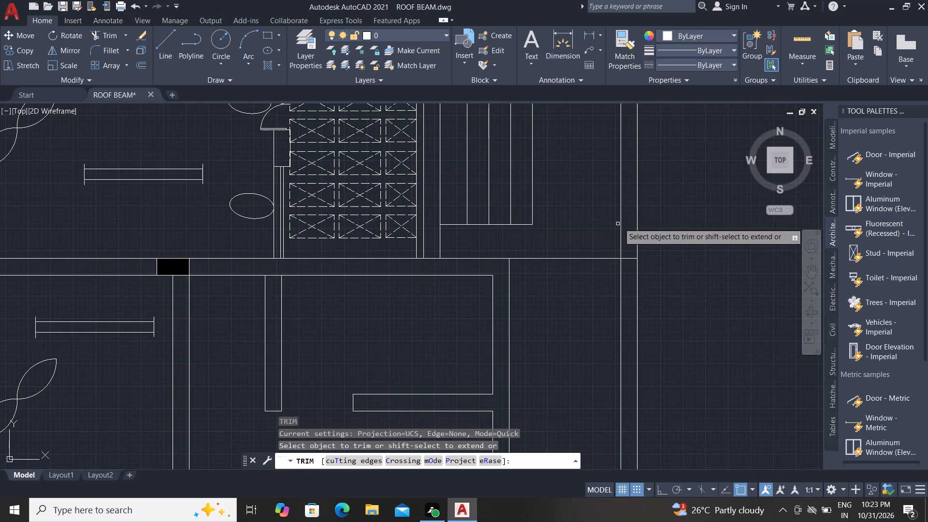
left_click(620, 221)
left_click(629, 259)
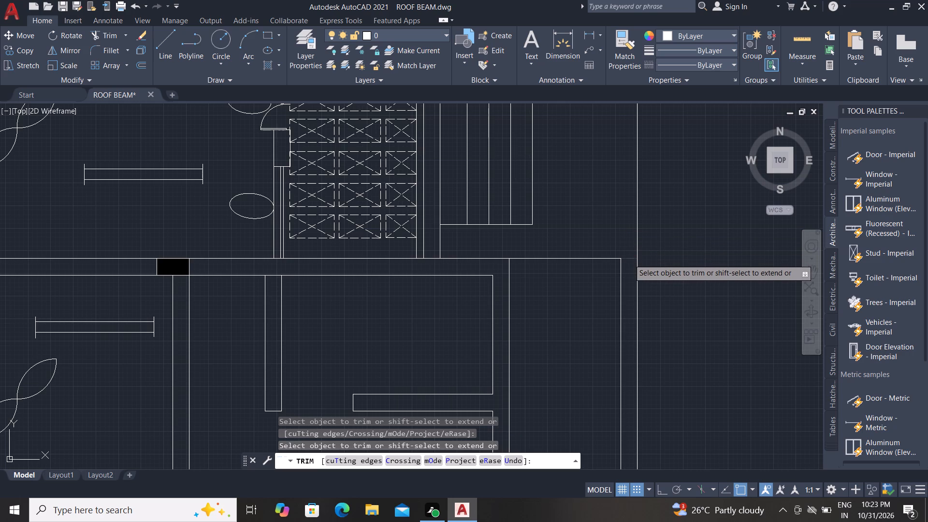
scroll(620, 225, "down", 2)
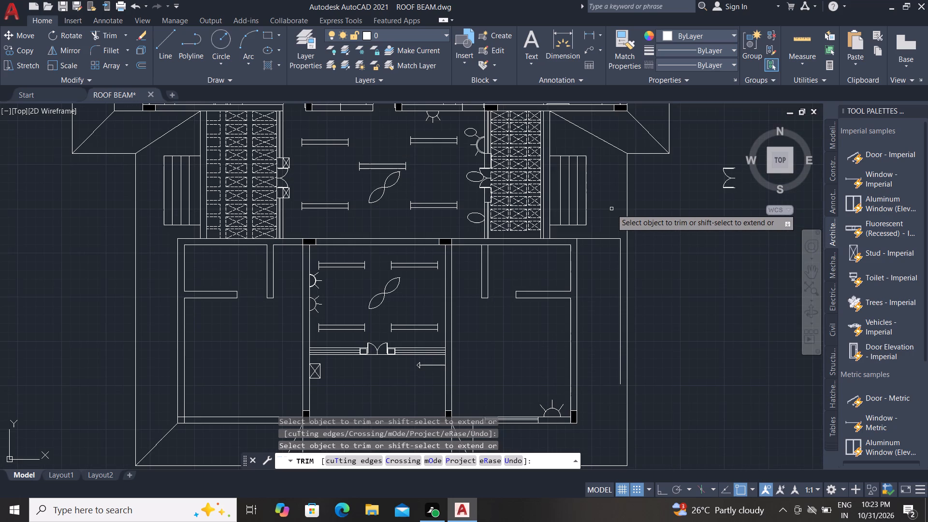
scroll(611, 209, "down", 2)
scroll(569, 324, "up", 3)
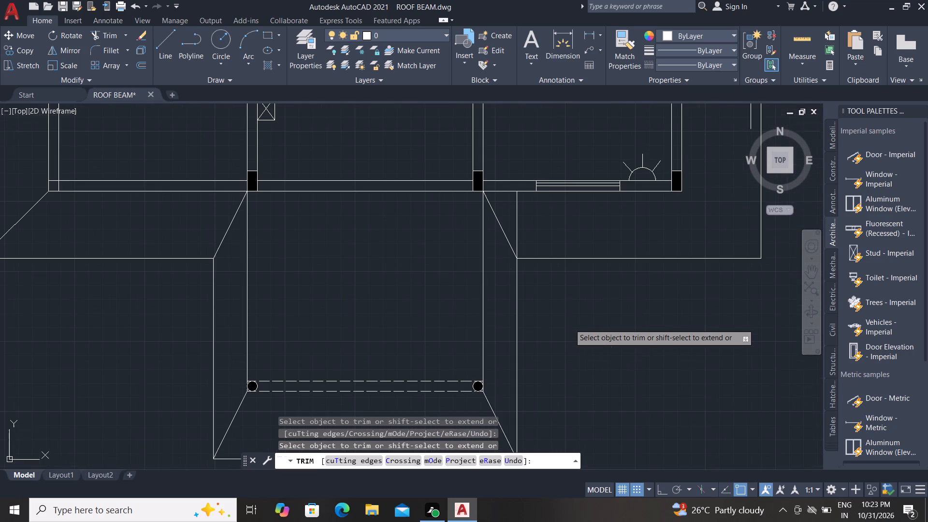
key("Escape")
key("Escape")
key("Escape")
key("Escape")
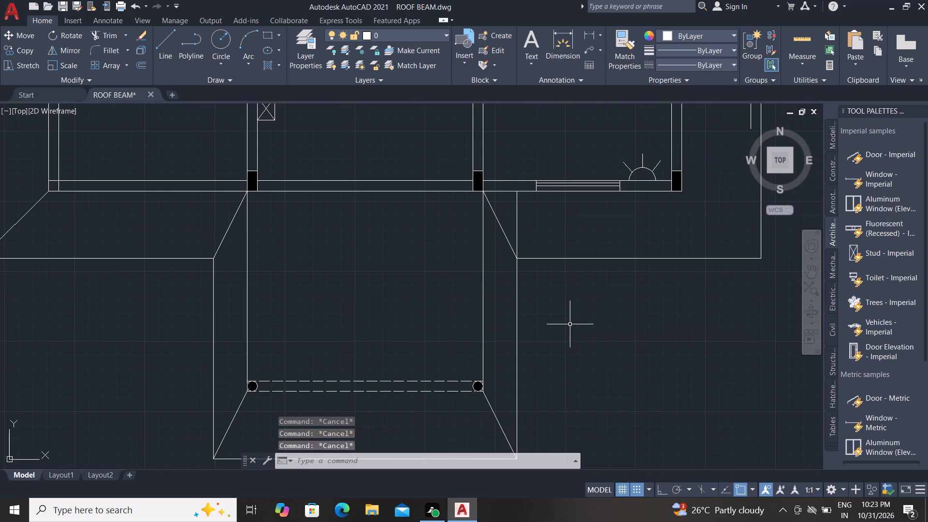
Offset the horizontal roof outline below the lower-right room 230 inward, toward the room.
type("O")
key("space")
key("space")
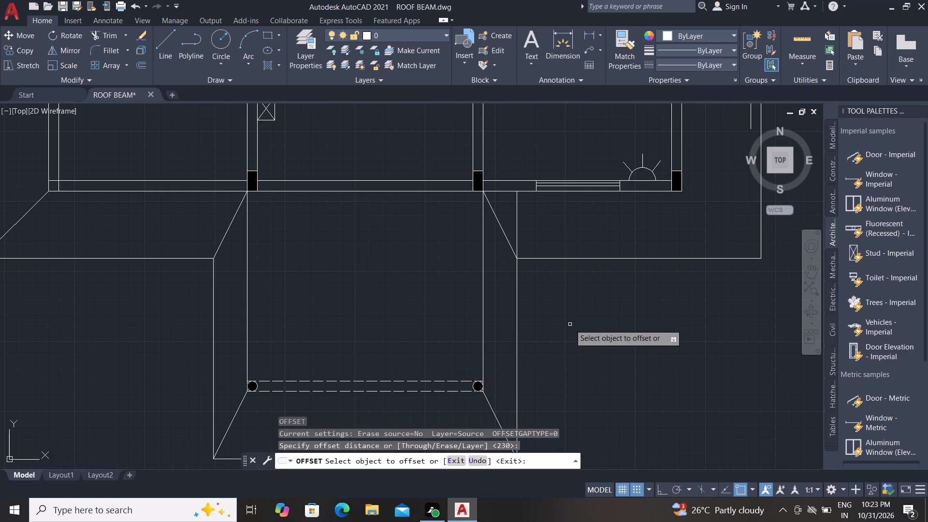
scroll(452, 175, "down", 1)
left_click(553, 226)
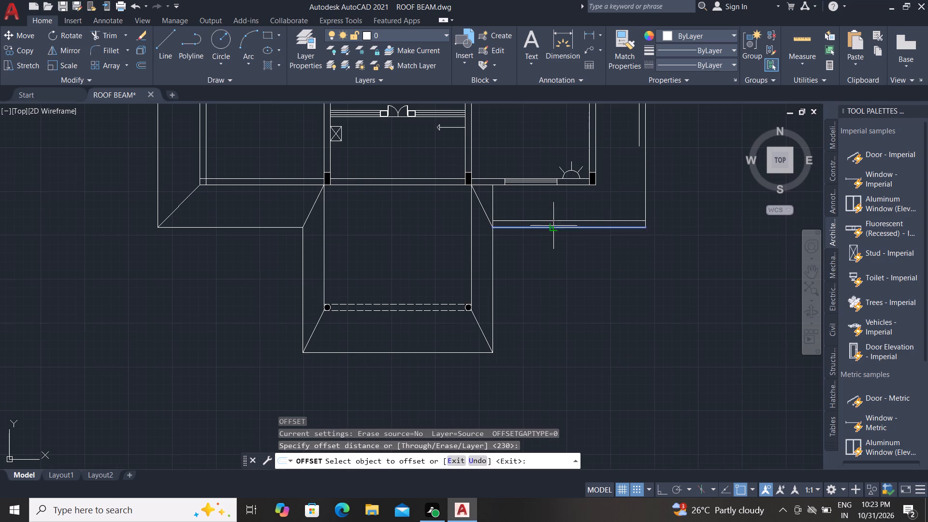
left_click(559, 209)
key("Escape")
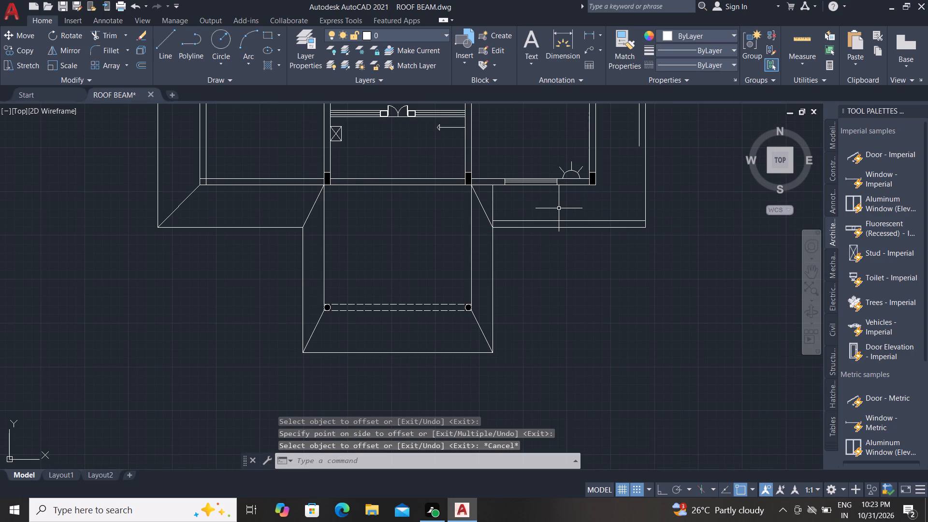
Extend the offset vertical line down to the offset horizontal line below the lower-right room.
type("EX")
key("space")
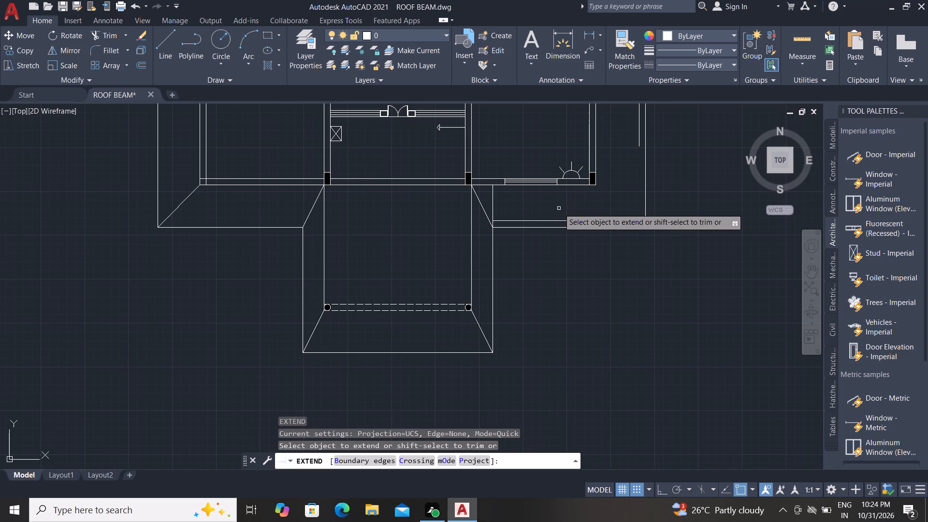
left_click(639, 140)
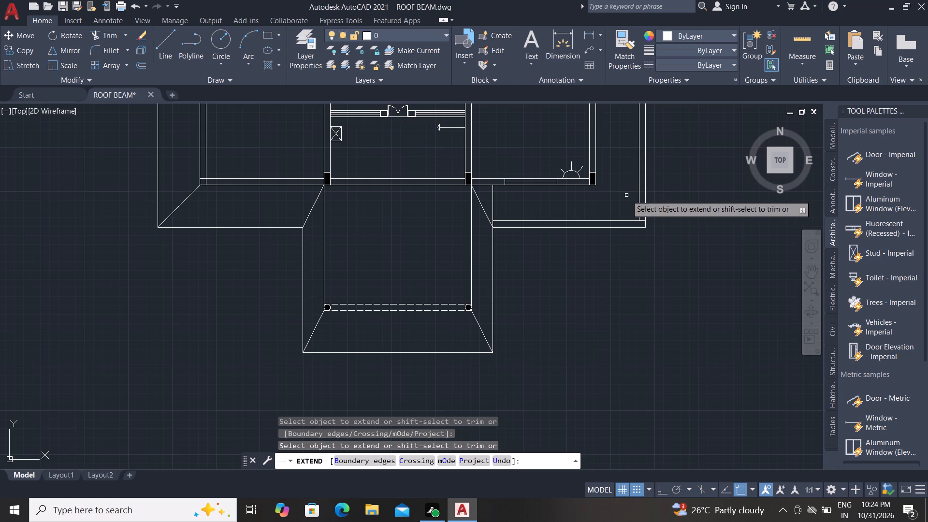
key("Escape")
Trim the offset horizontal line's end beyond the offset vertical line at the outer corner.
type("TR")
key("space")
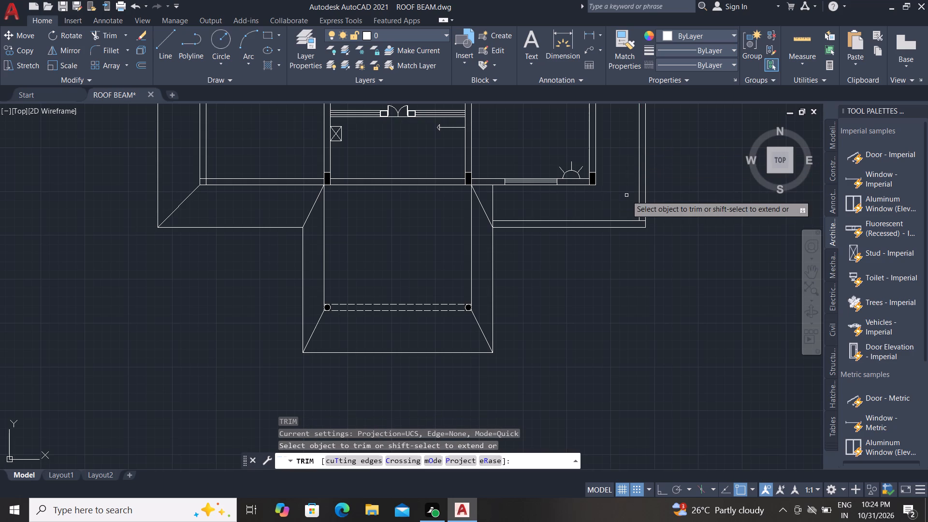
scroll(642, 210, "down", 1)
scroll(642, 210, "up", 8)
left_click(623, 236)
scroll(611, 326, "down", 2)
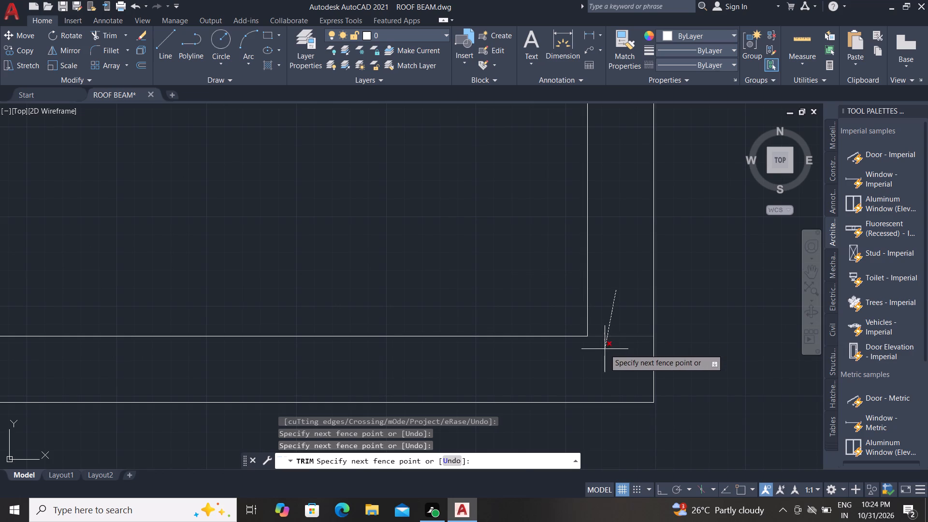
left_click(605, 349)
scroll(605, 350, "down", 4)
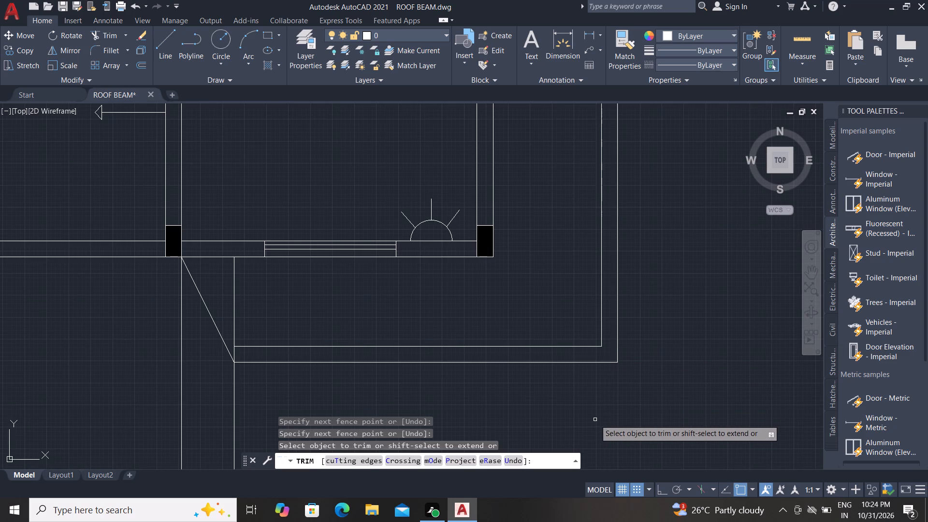
key("Escape")
key("Escape")
key("Escape")
key("Escape")
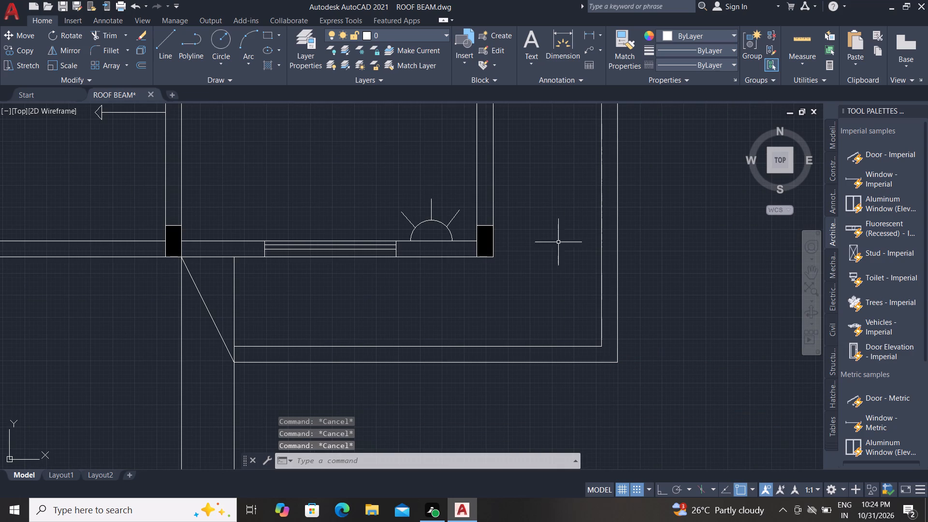
Match the properties of the porch's dashed beam line onto the vertical and horizontal offset lines around the lower-right room.
left_click(621, 66)
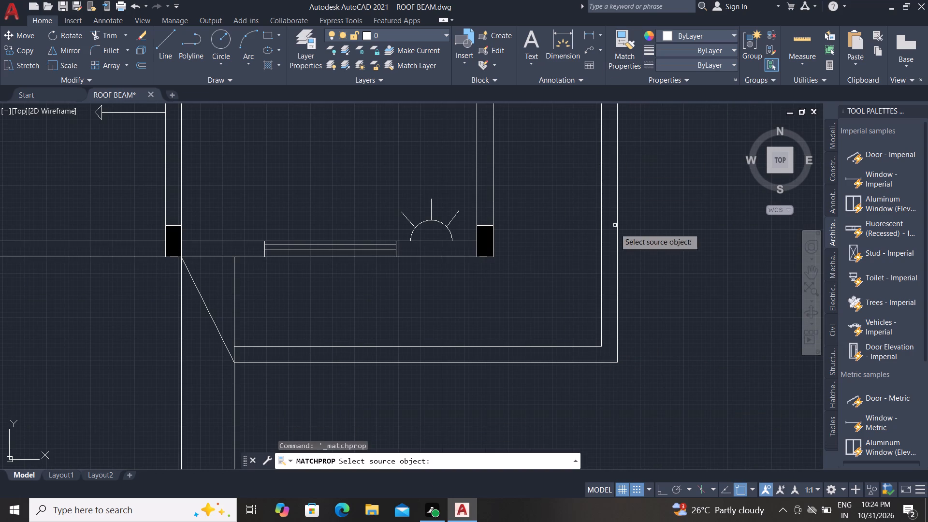
scroll(617, 239, "down", 3)
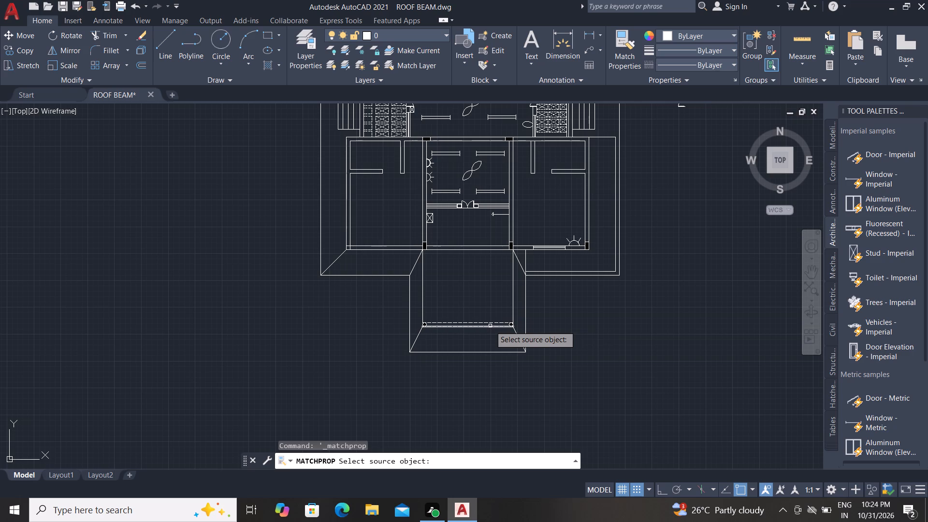
left_click(490, 326)
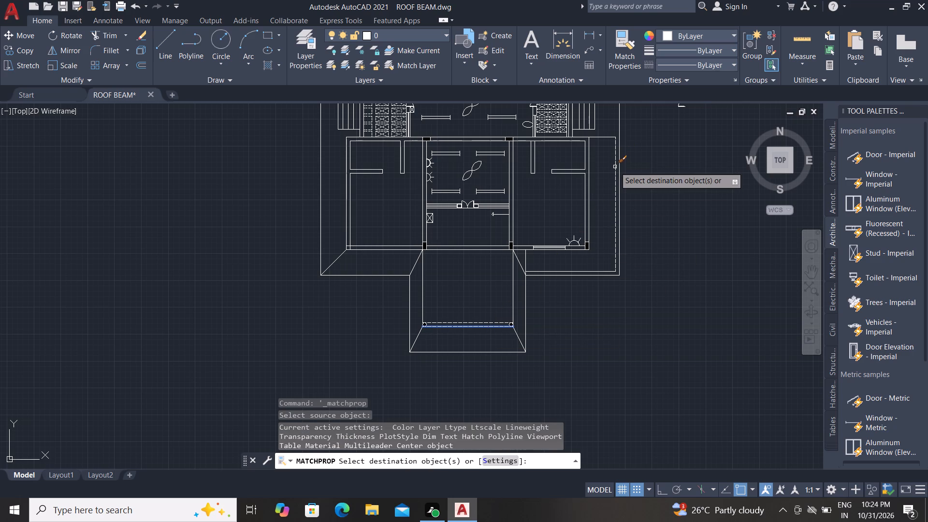
left_click(615, 167)
scroll(600, 252, "up", 1)
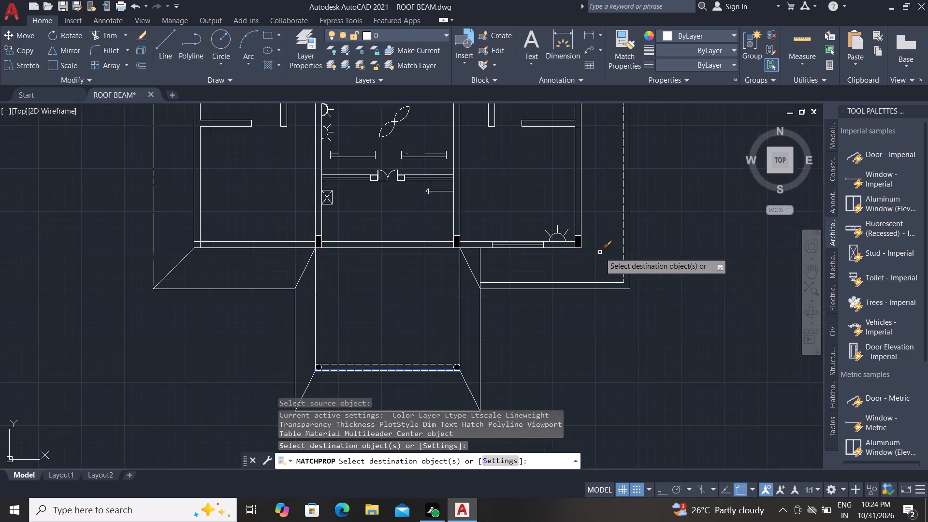
scroll(600, 252, "up", 1)
left_click(578, 302)
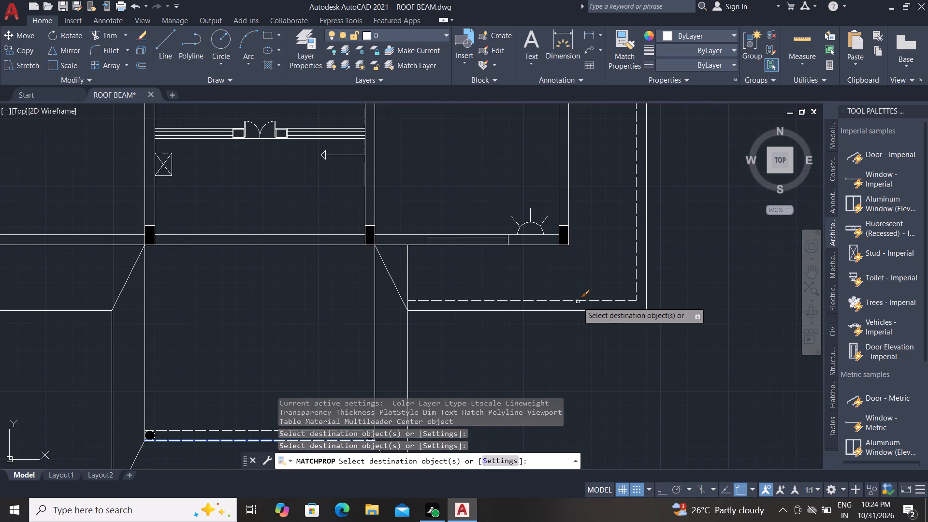
scroll(578, 398, "down", 2)
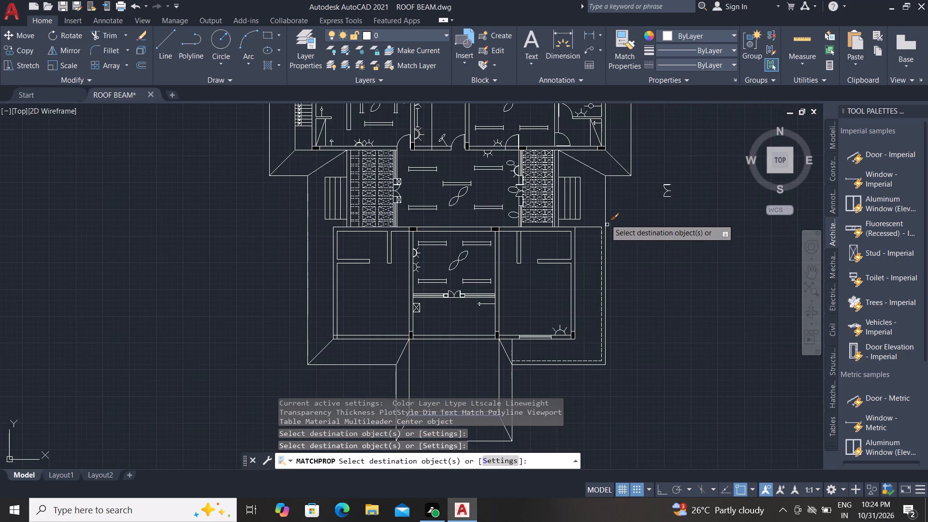
scroll(592, 228, "up", 1)
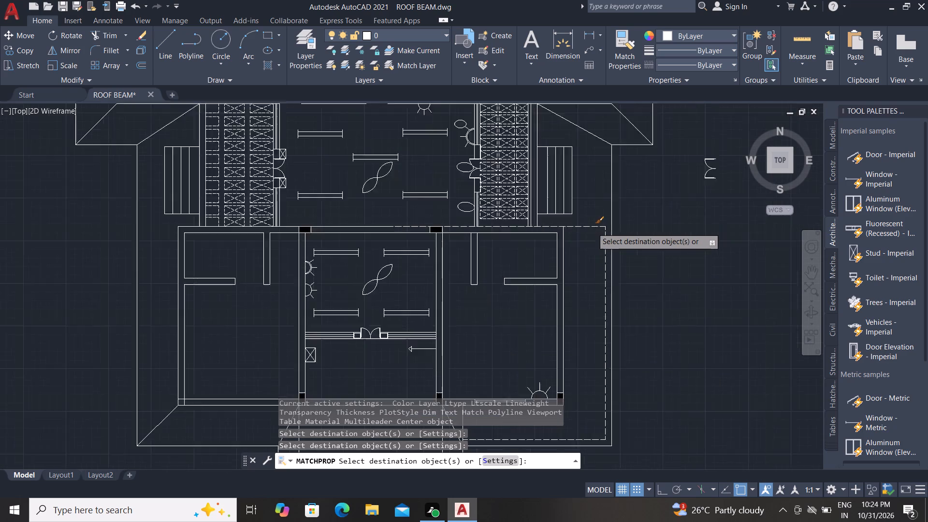
scroll(592, 228, "up", 2)
key("Escape")
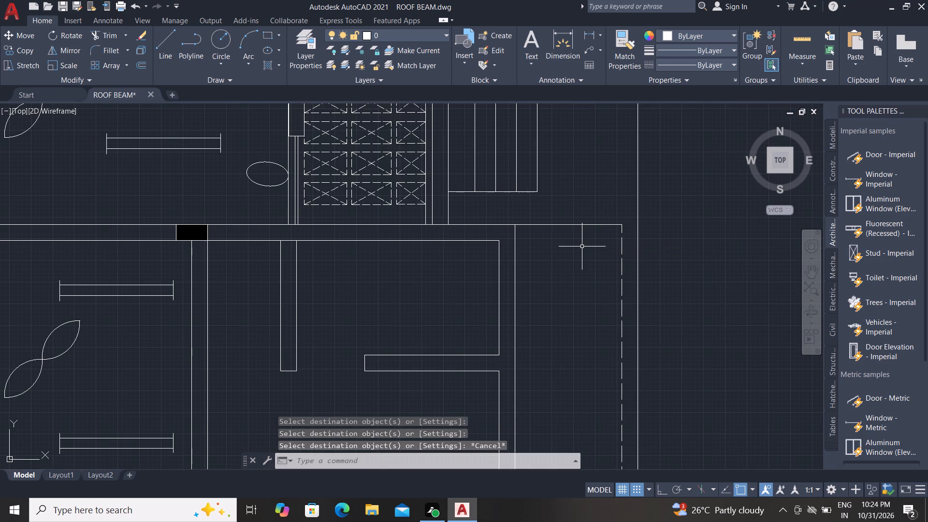
Trim the top wall line between the lower-right room's outer corner and the dashed vertical line.
type("TR")
key("space")
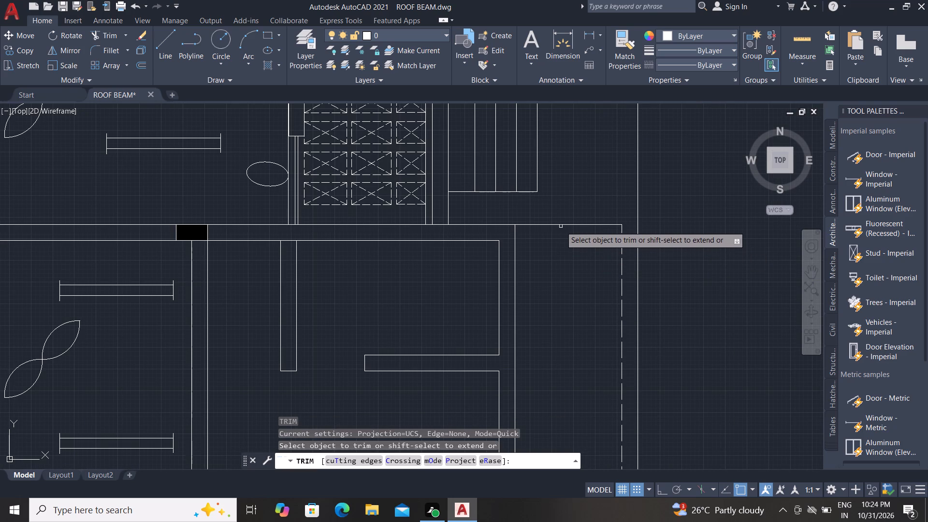
left_click(561, 226)
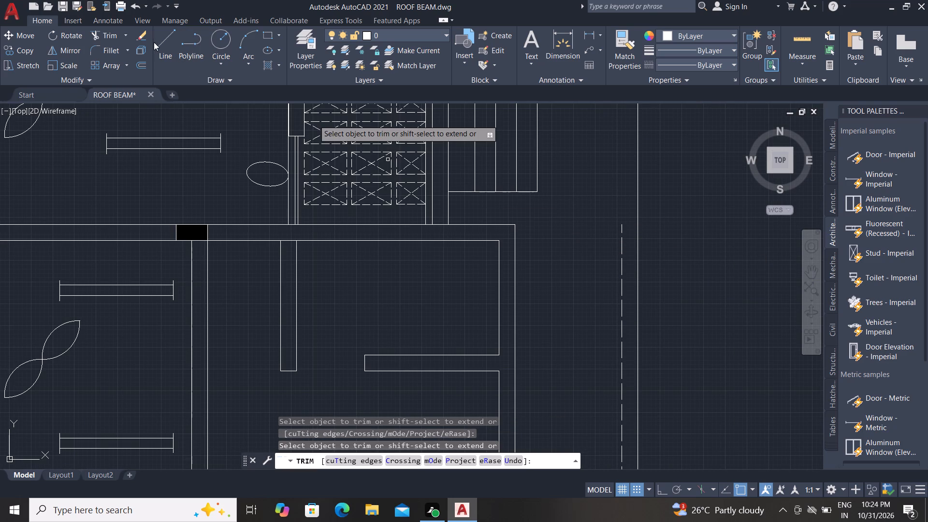
Draw a separate horizontal line about 1540 long from the dashed vertical line's top end to the room's outer corner.
left_click(159, 44)
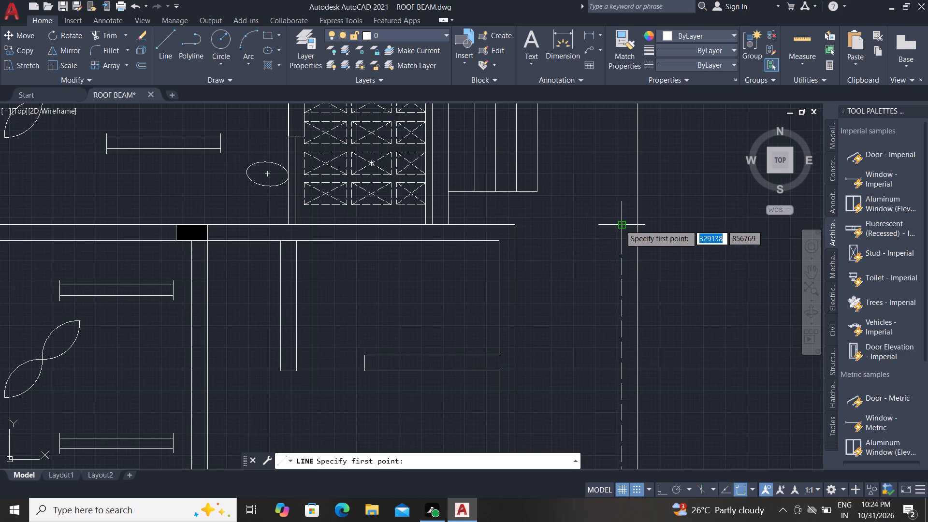
left_click(621, 225)
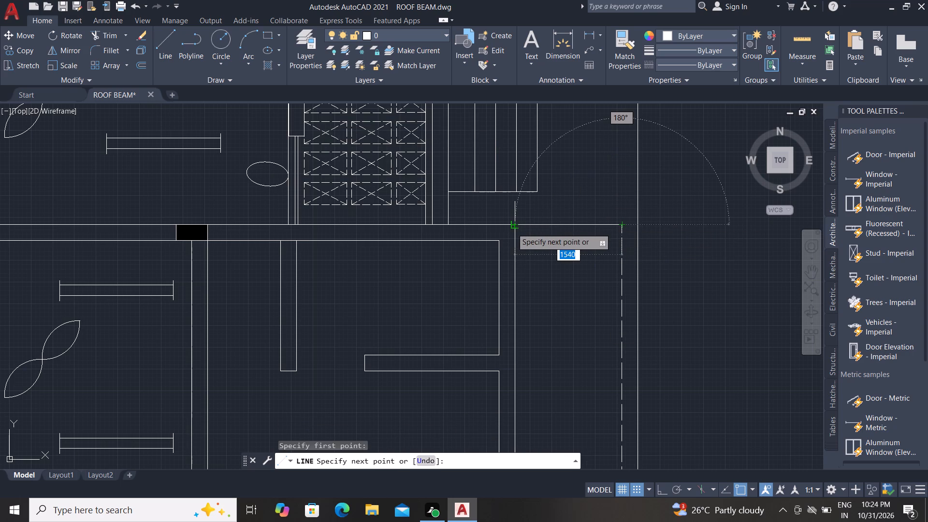
left_click(512, 228)
key("space")
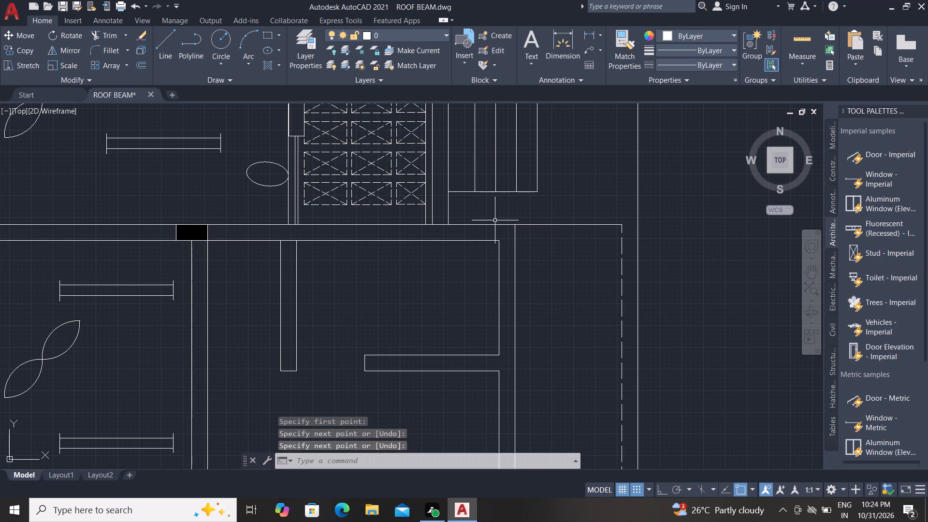
Match the dashed vertical beam line's properties onto the short horizontal line at the lower-right room's outer top corner.
left_click(620, 53)
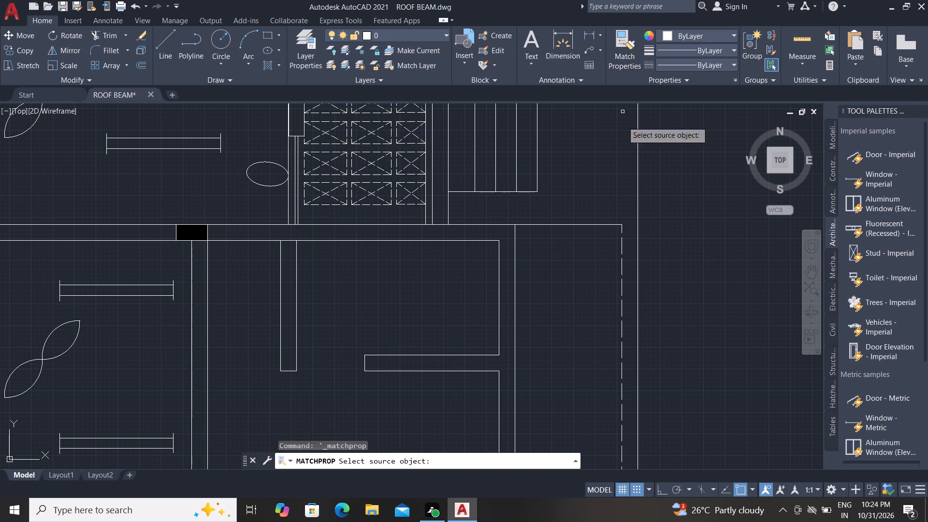
left_click(621, 264)
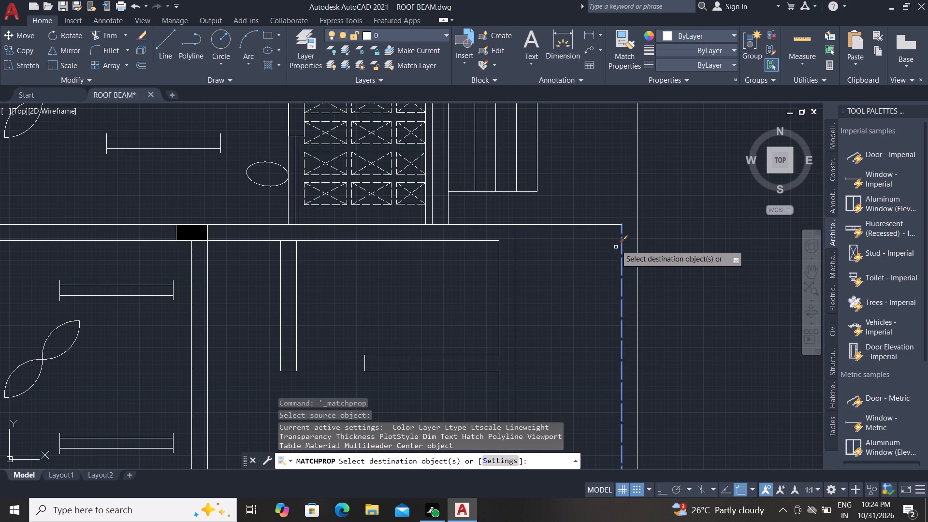
left_click(610, 223)
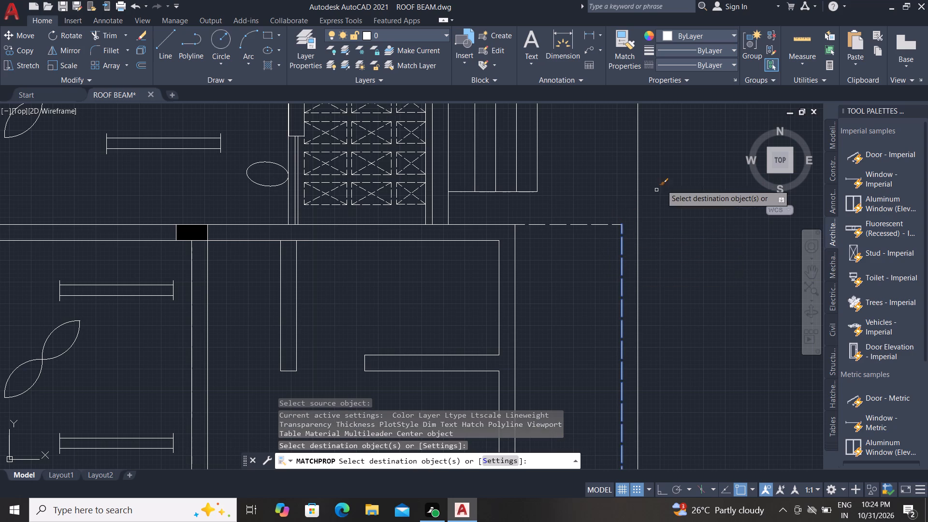
key("Escape")
key("Escape")
key("Escape")
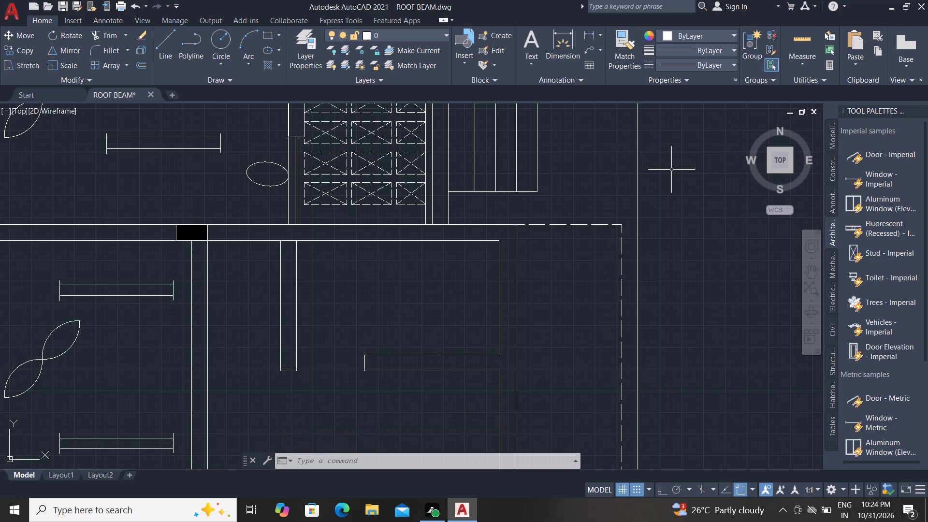
Copy the upper-right room's inner door to the lower end of the short vertical partition in the lower-right room.
scroll(565, 183, "down", 1)
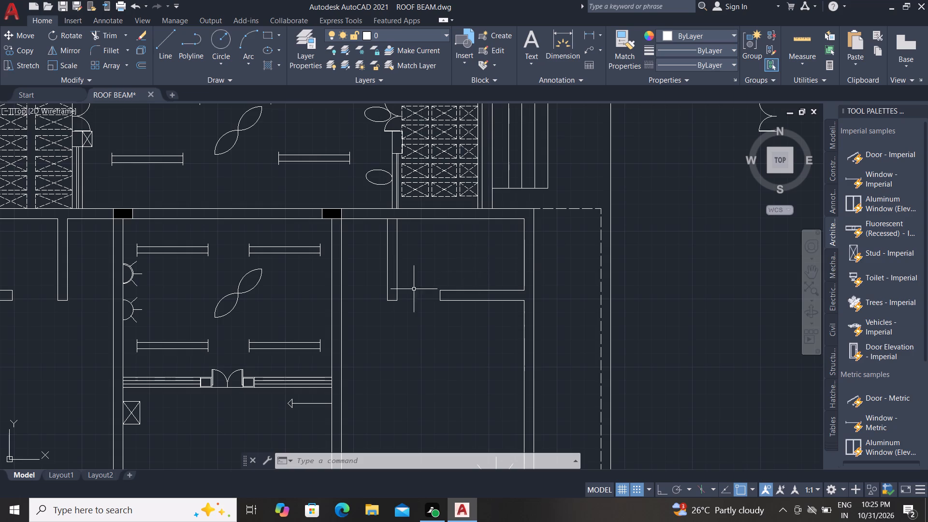
scroll(414, 289, "up", 3)
scroll(407, 286, "down", 5)
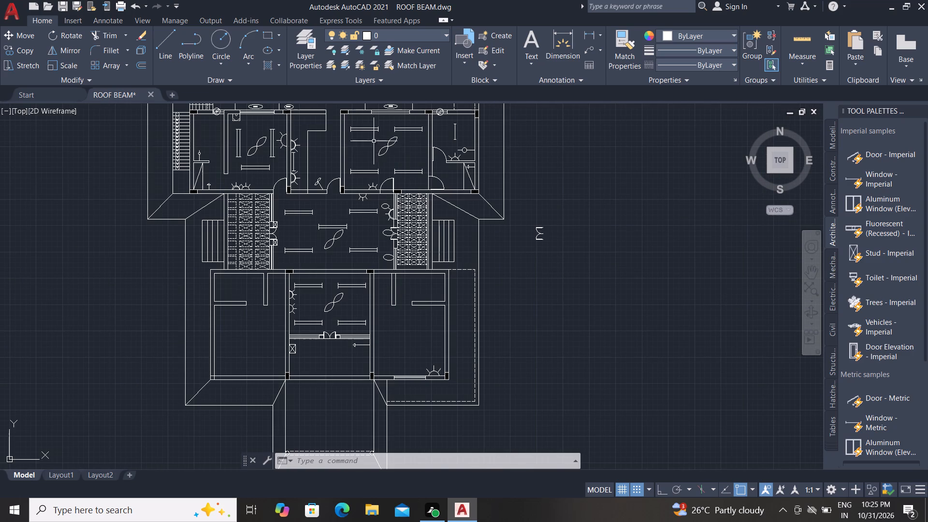
scroll(443, 154, "up", 1)
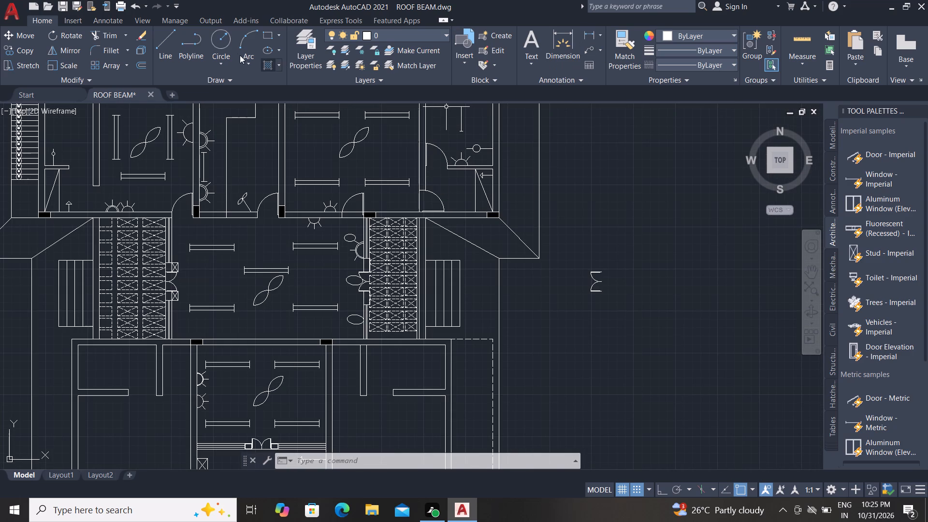
left_click(19, 47)
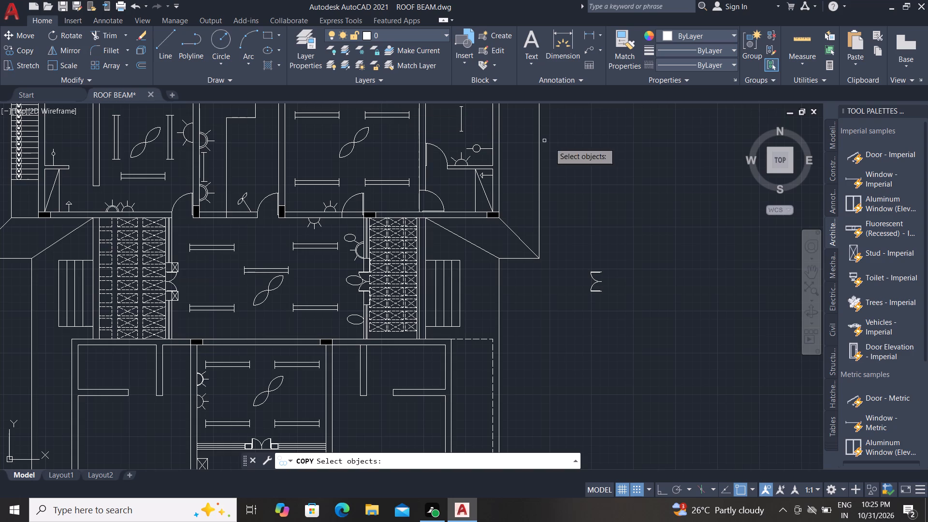
scroll(432, 149, "up", 2)
left_click(416, 188)
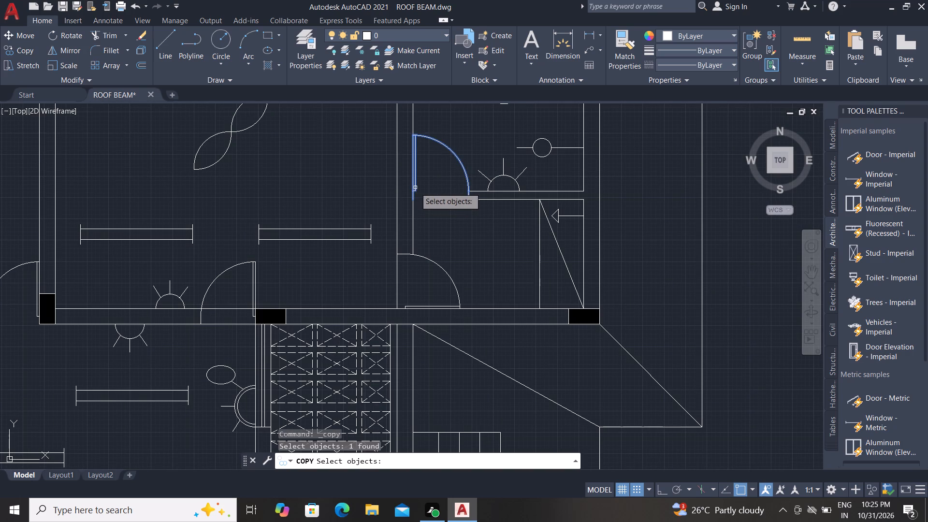
right_click(413, 188)
left_click(410, 201)
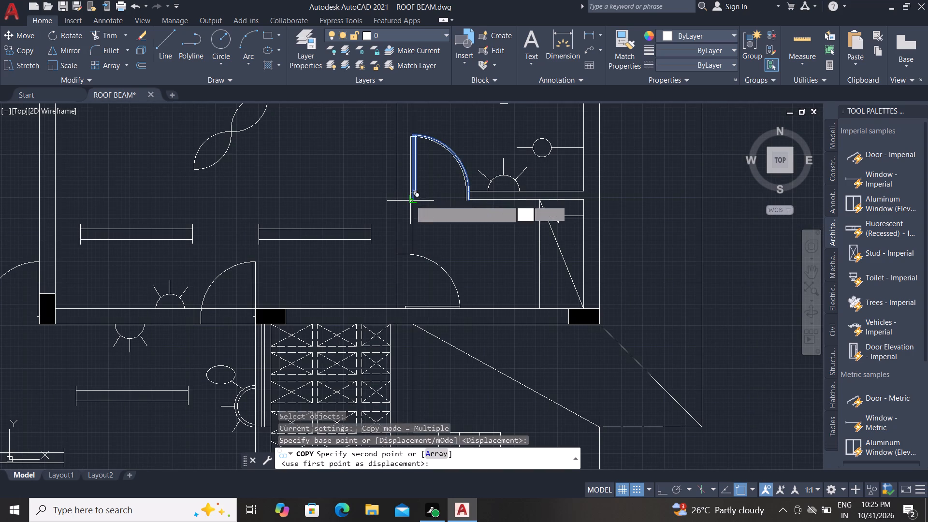
scroll(429, 184, "down", 3)
scroll(395, 310, "up", 2)
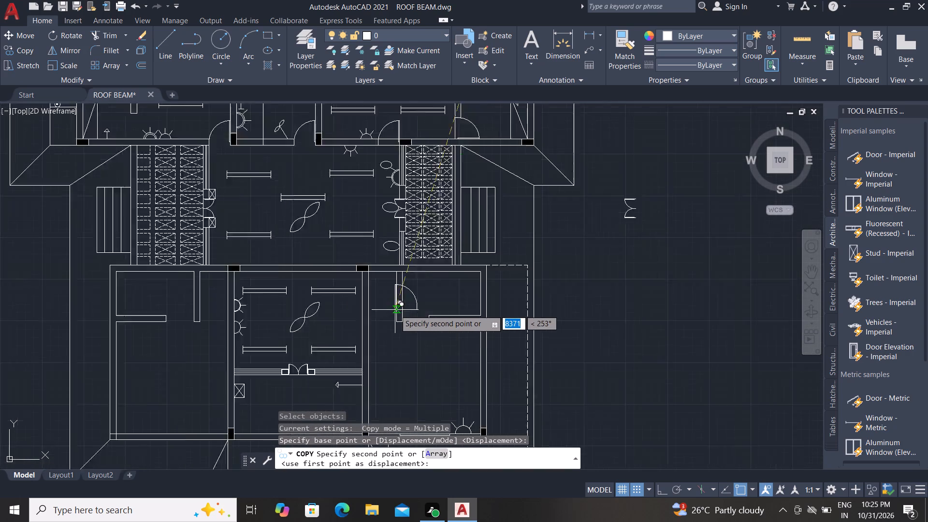
scroll(395, 310, "up", 1)
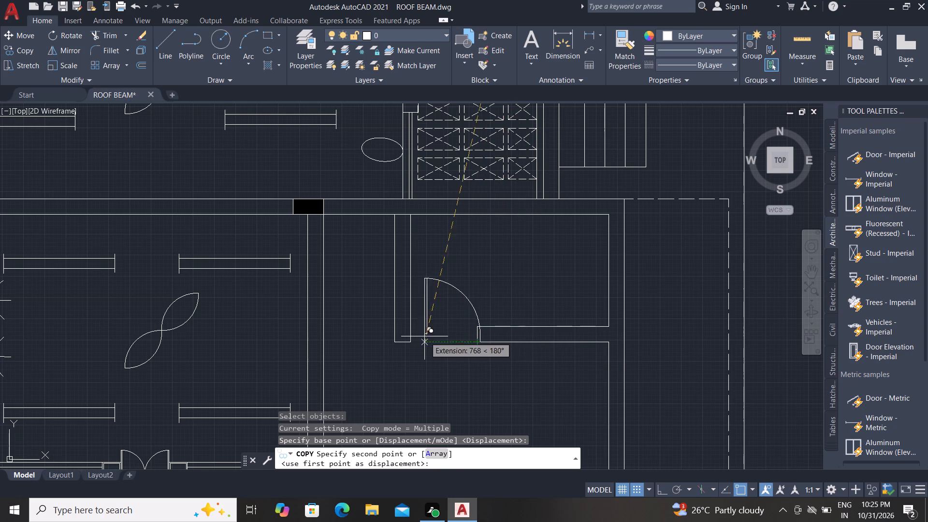
left_click(412, 340)
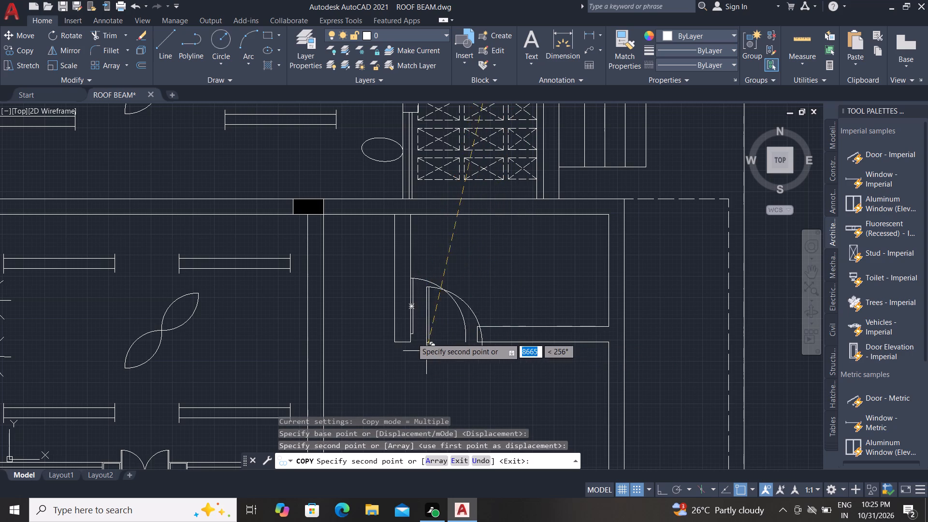
scroll(412, 338, "up", 2)
key("Escape")
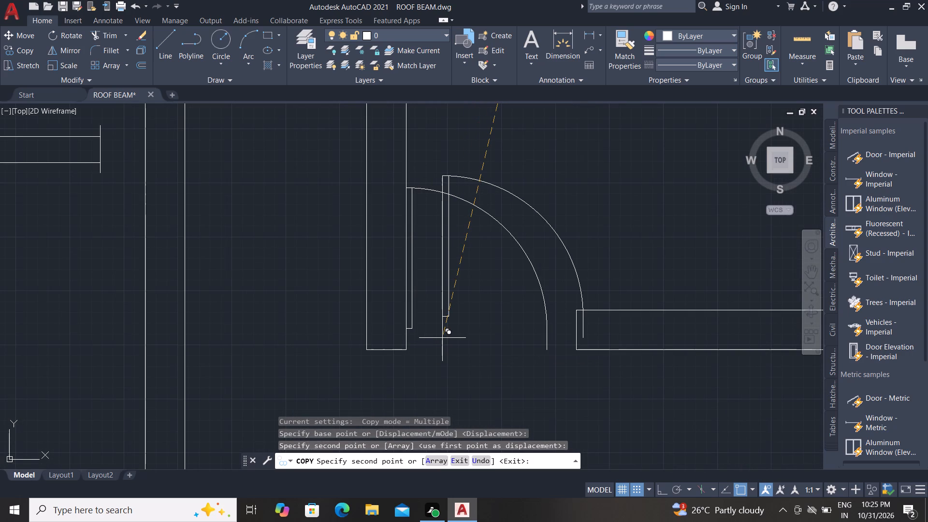
key("Escape")
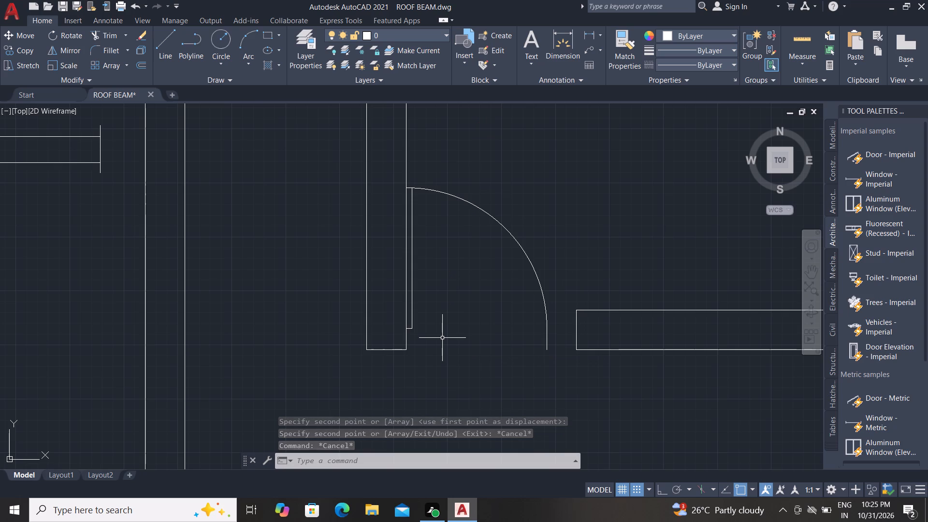
Scale the copied door up from the partition's lower corner so its swing spans the opening to the horizontal partition.
type("SC")
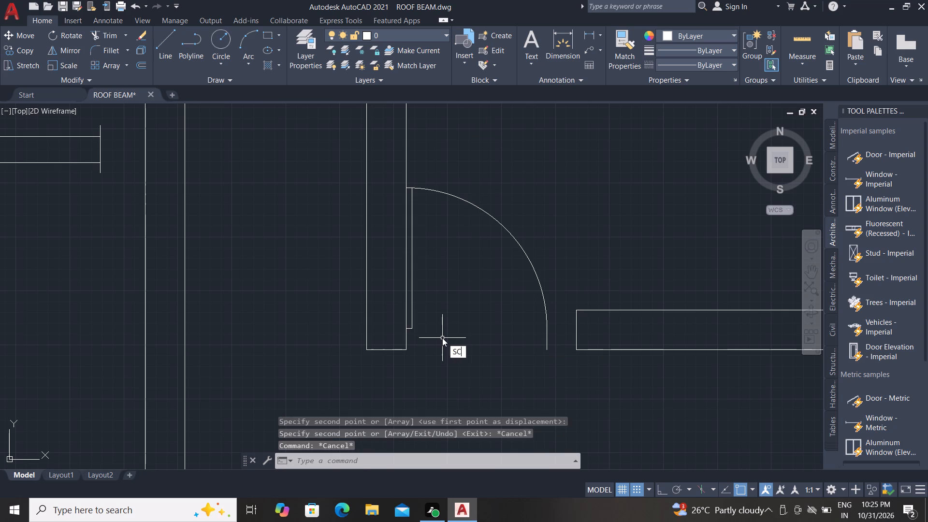
key("space")
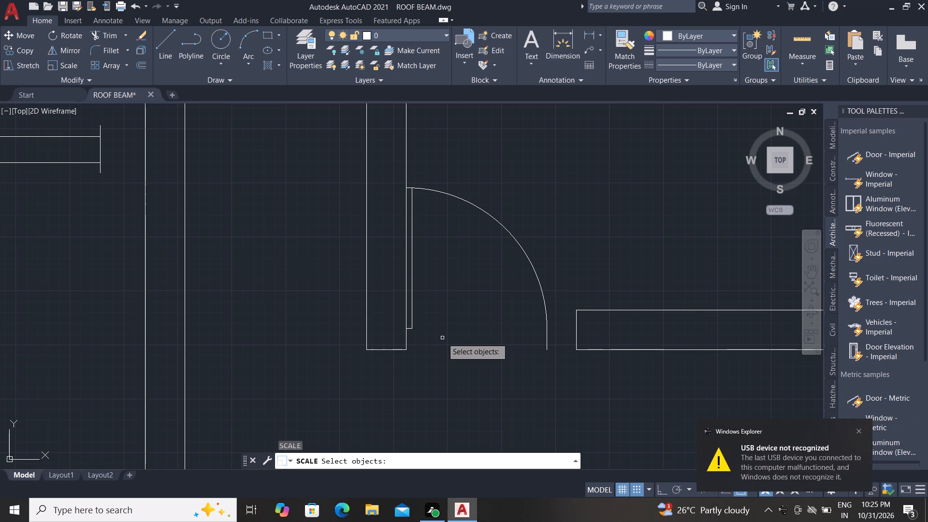
left_click(406, 334)
right_click(405, 374)
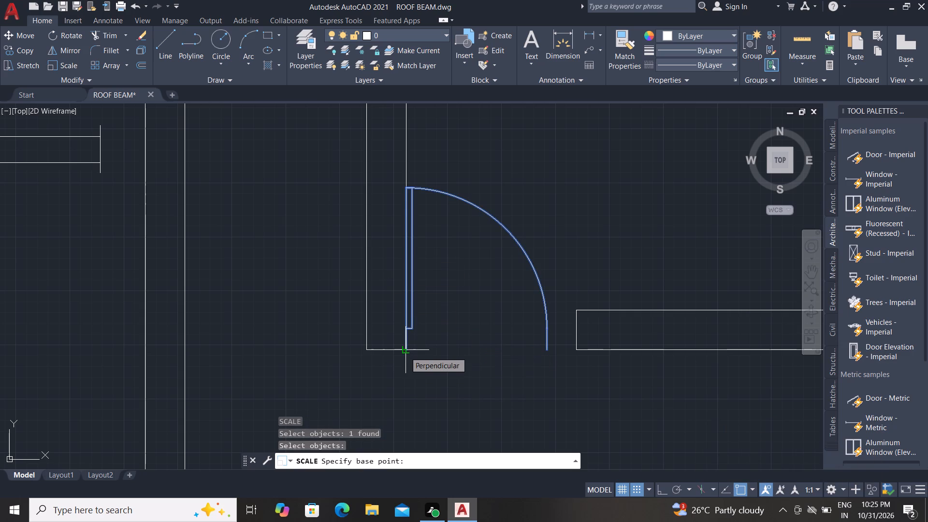
left_click(405, 352)
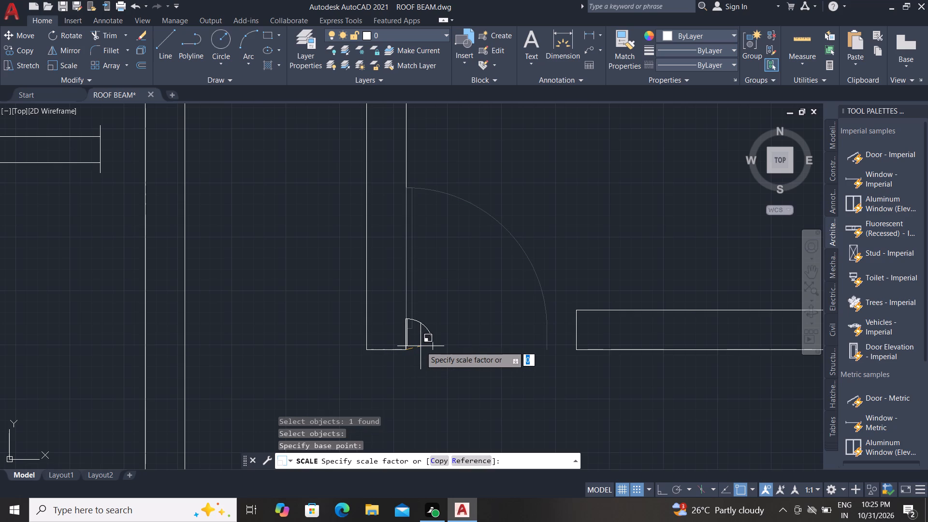
middle_click_drag(419, 335, 388, 322)
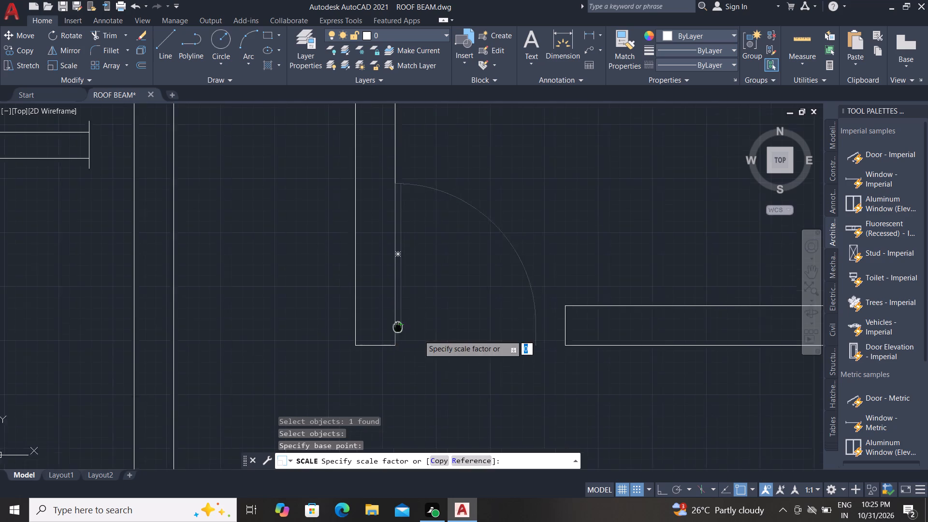
middle_click_drag(388, 322, 383, 321)
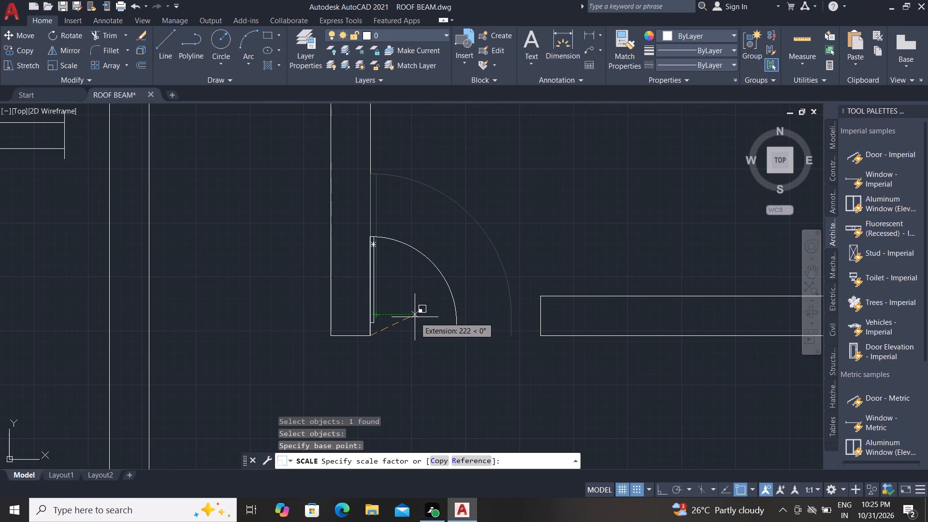
scroll(415, 317, "up", 1)
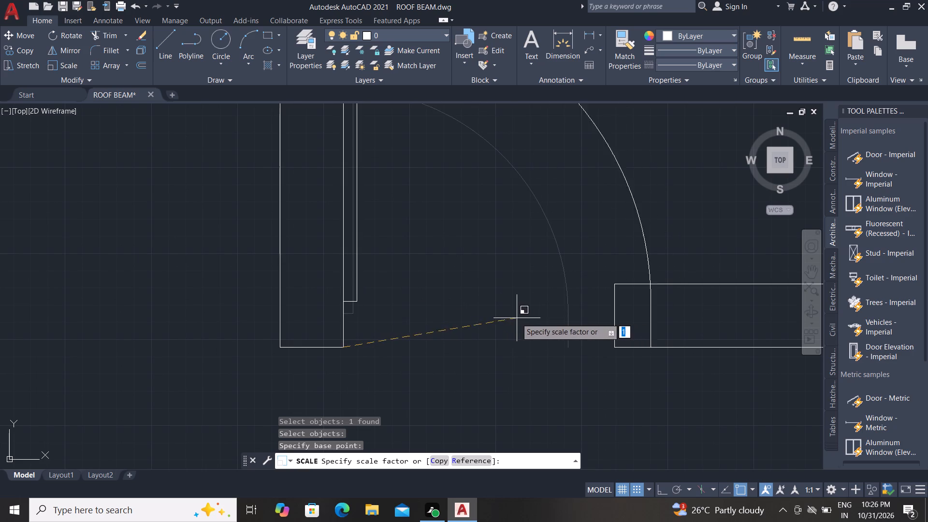
scroll(497, 316, "up", 3)
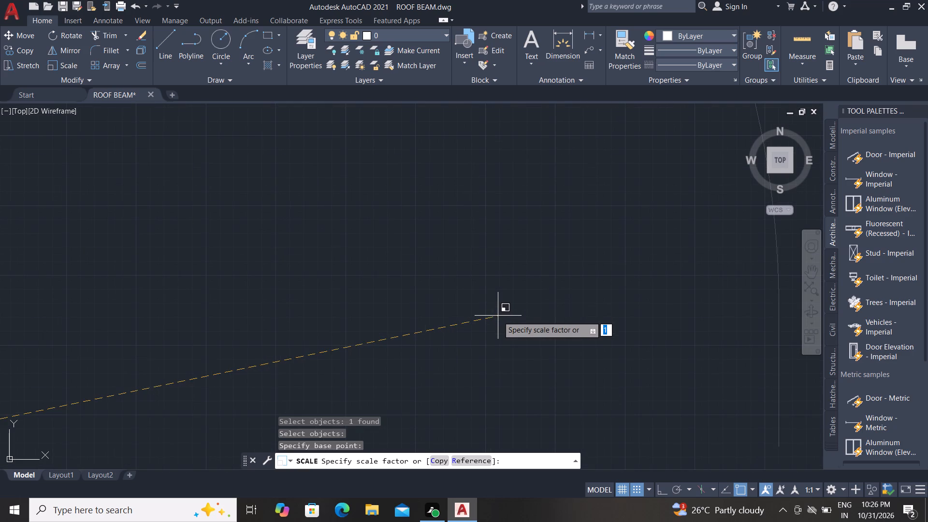
scroll(496, 316, "down", 1)
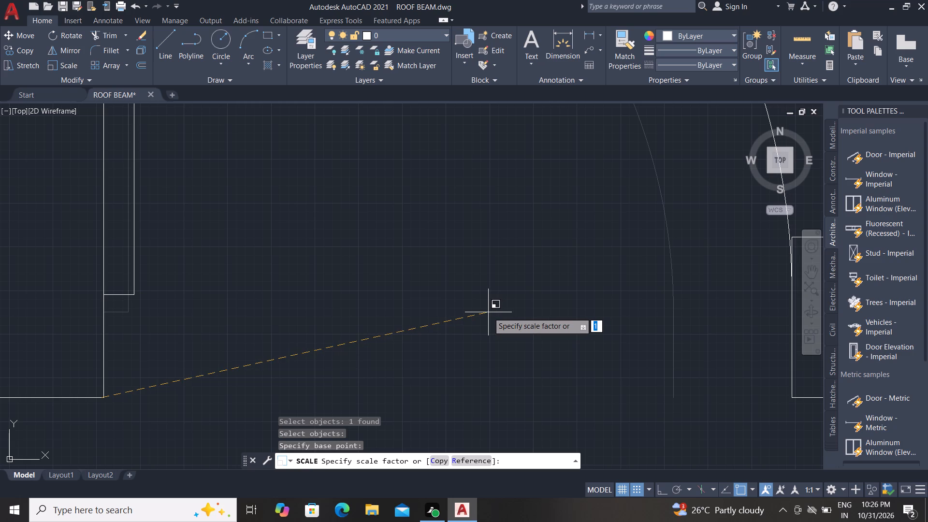
left_click(488, 312)
Draw a rectangle about 221 by 654 between the outer wall's two faces, beside the small space with the copied door.
scroll(493, 317, "down", 2)
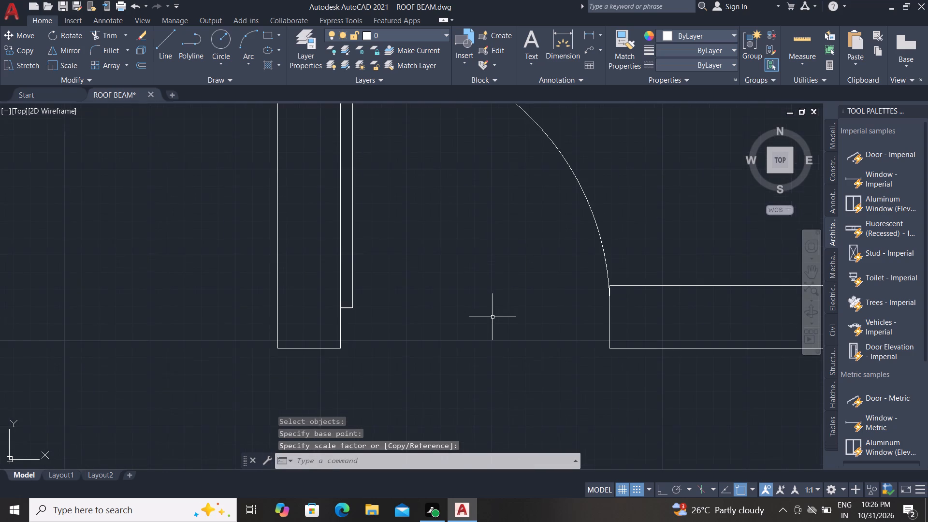
scroll(493, 317, "down", 1)
scroll(418, 318, "down", 2)
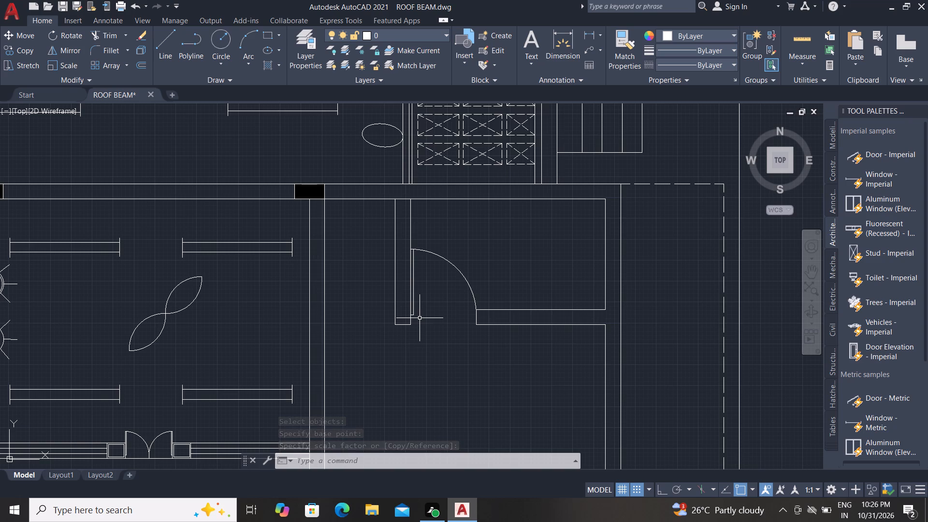
scroll(419, 317, "down", 1)
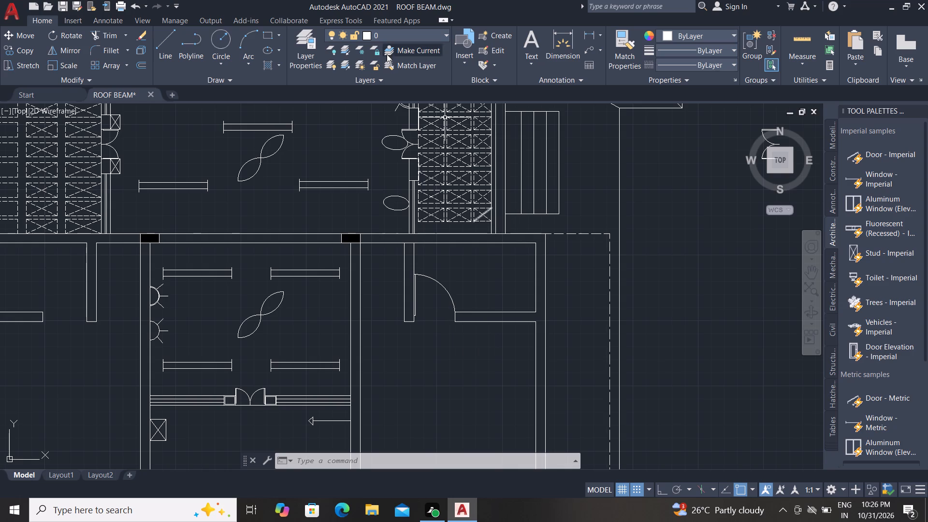
left_click(164, 37)
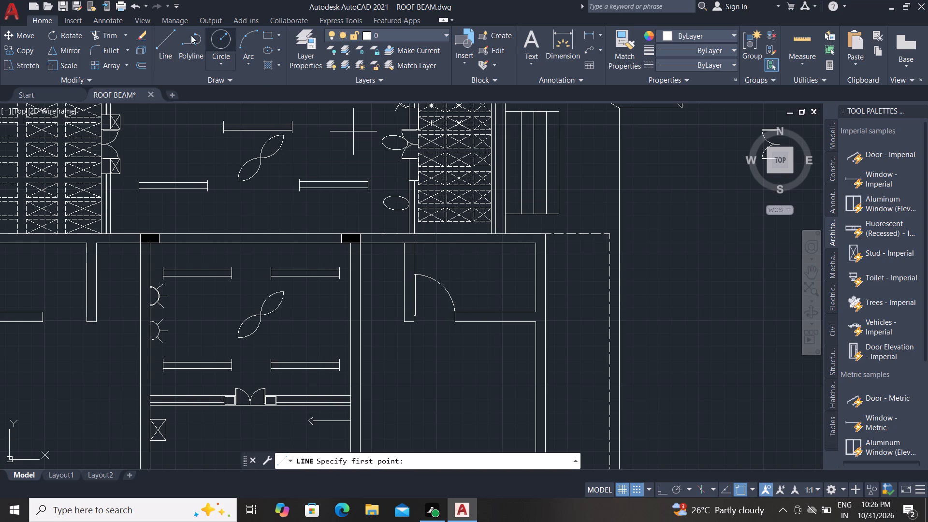
left_click(277, 33)
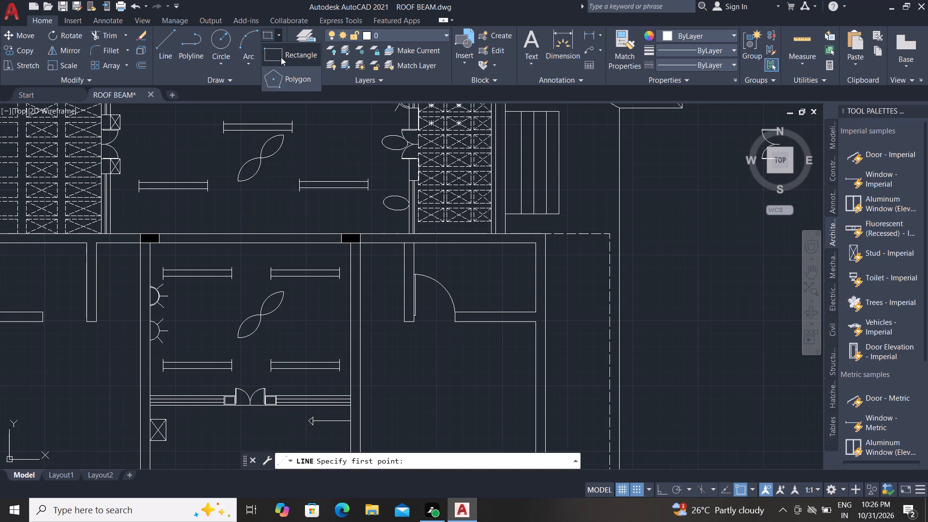
left_click(281, 57)
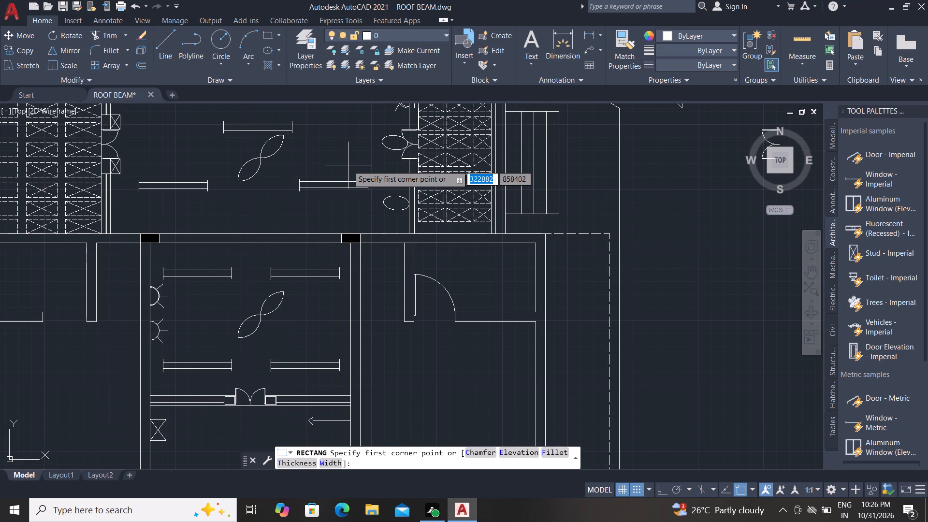
middle_click_drag(387, 180, 336, 160)
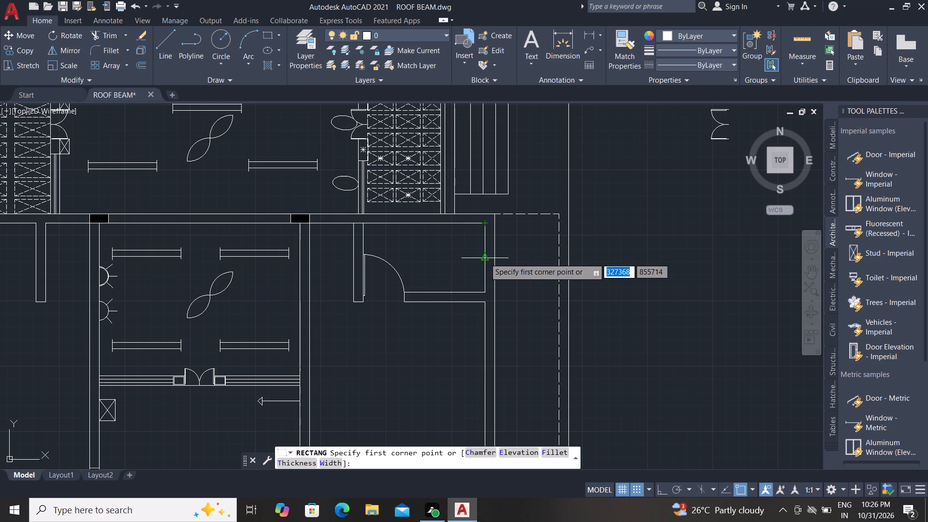
left_click(484, 248)
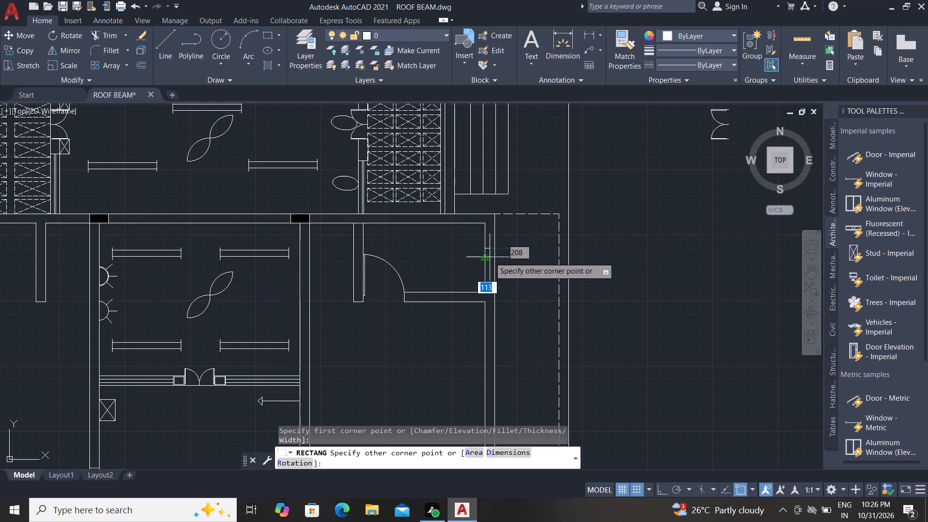
scroll(494, 268, "up", 3)
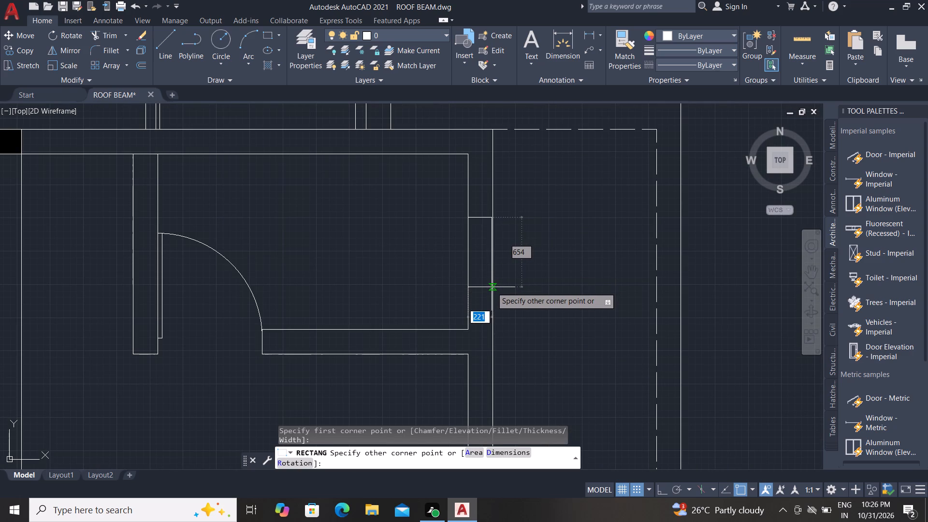
left_click(492, 287)
scroll(493, 284, "up", 5)
scroll(477, 290, "down", 2)
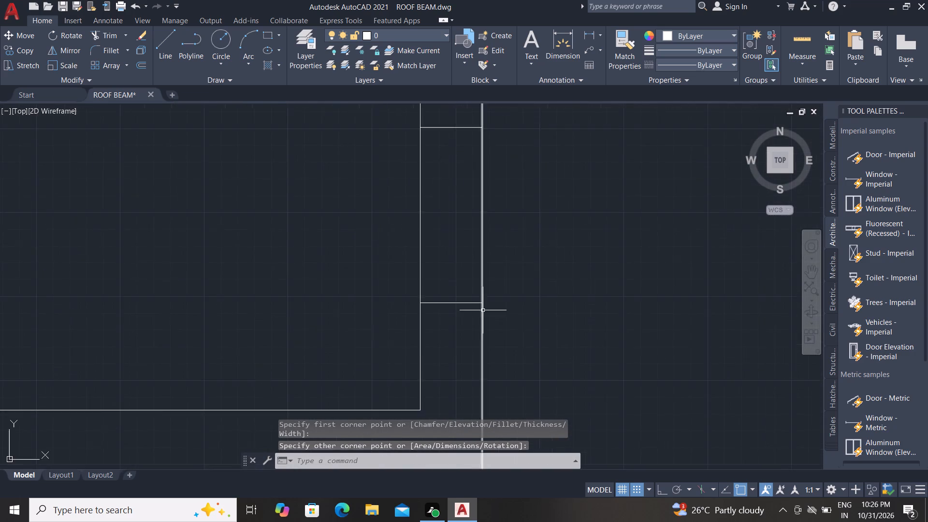
scroll(483, 310, "down", 3)
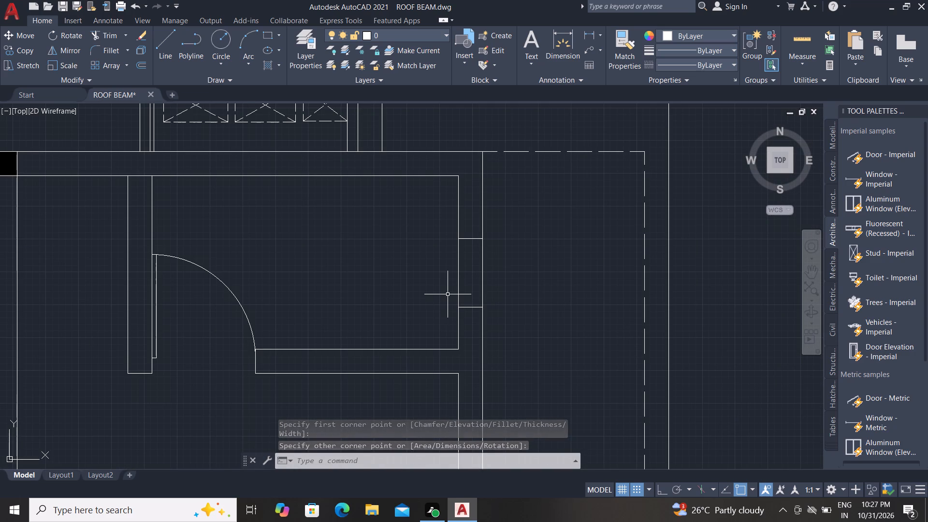
Trim away the wall-face and rectangle lines spanning the window opening in the small space's outer wall.
type("TR")
key("space")
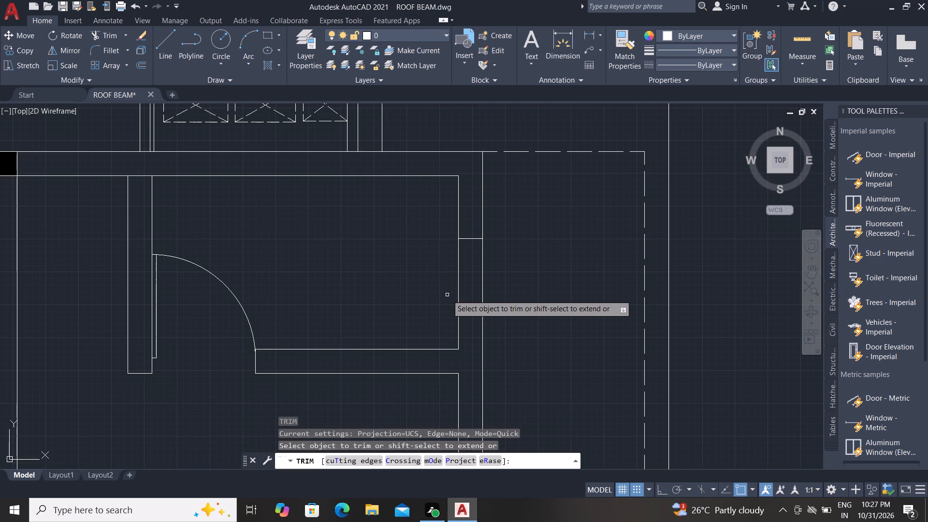
left_click(442, 291)
left_click(496, 284)
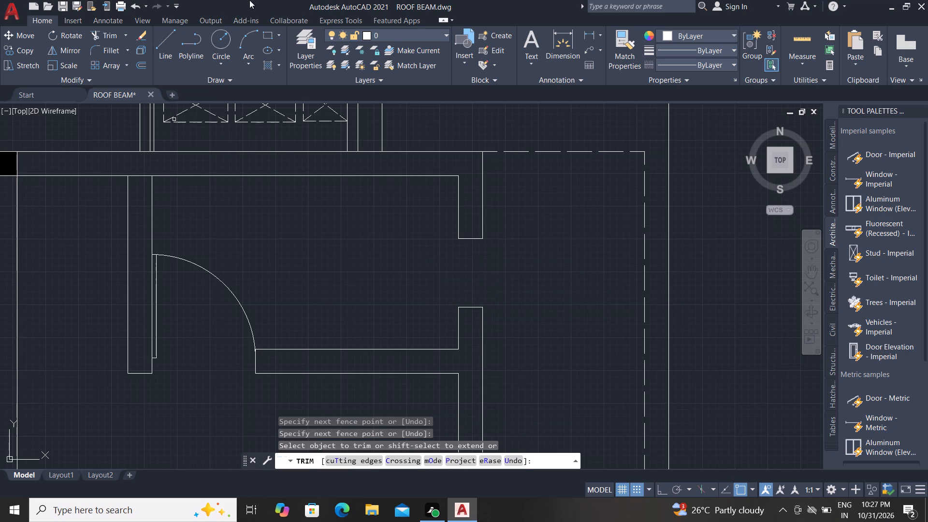
Draw a rectangle about 230 by 654 across the trimmed opening, between the two wall ends.
left_click(270, 33)
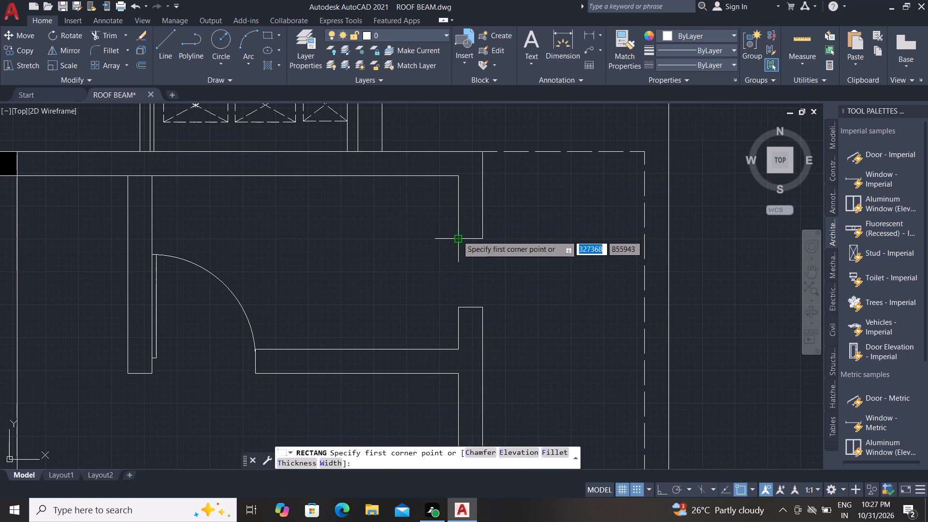
left_click(457, 235)
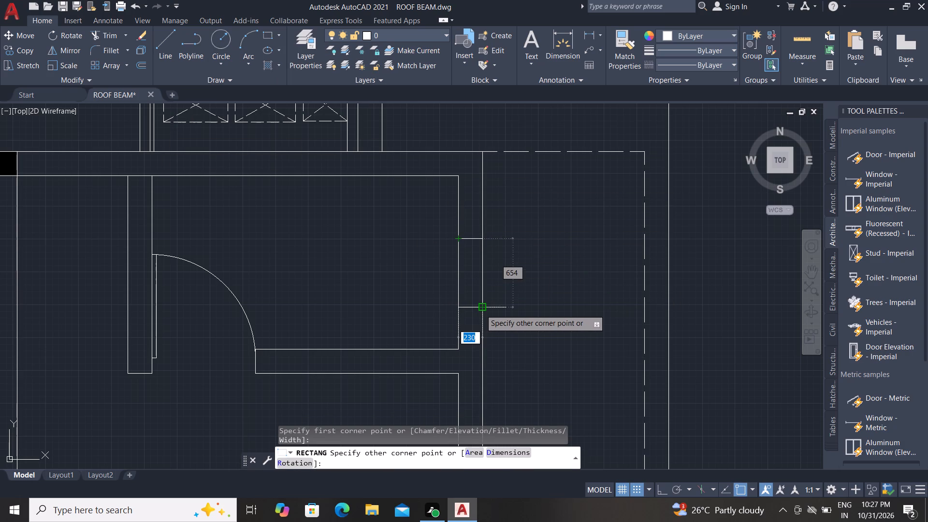
left_click(480, 309)
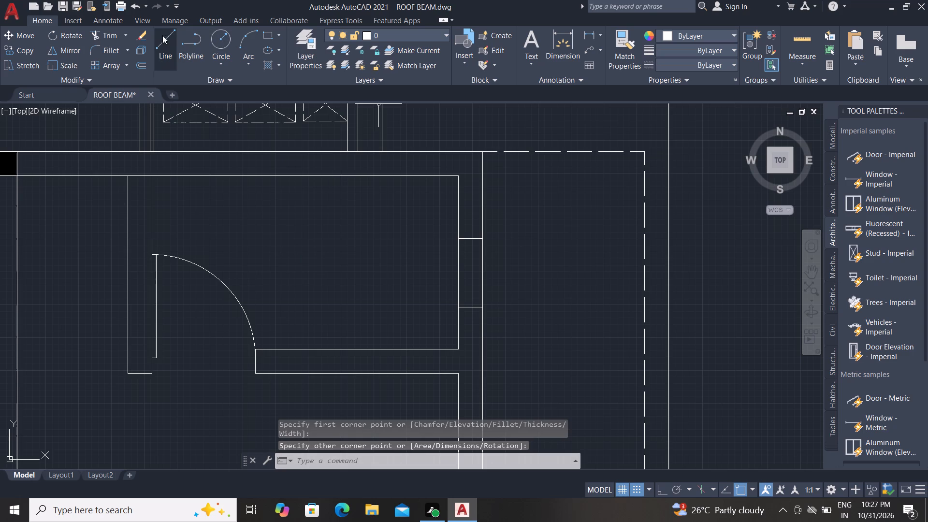
Draw a vertical centre line about 654 long inside the new rectangle, between the midpoints of its short sides.
left_click(168, 38)
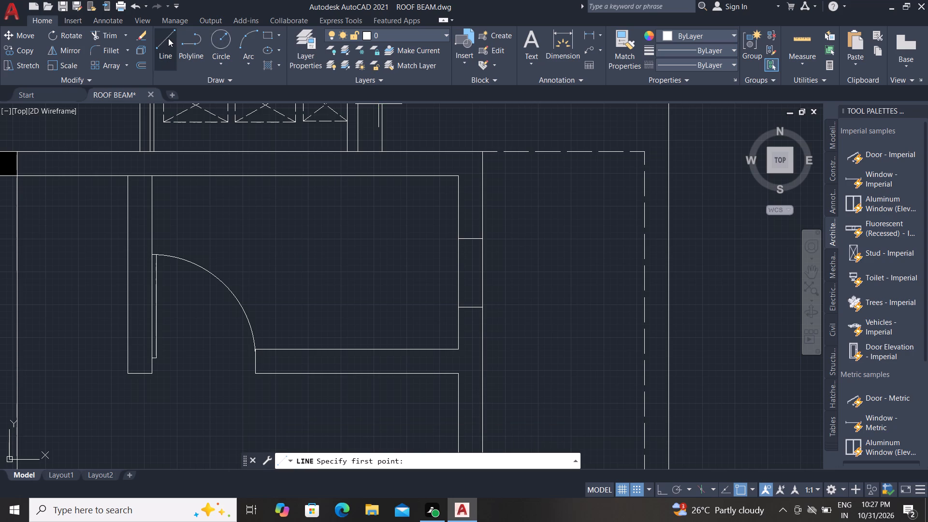
left_click(473, 236)
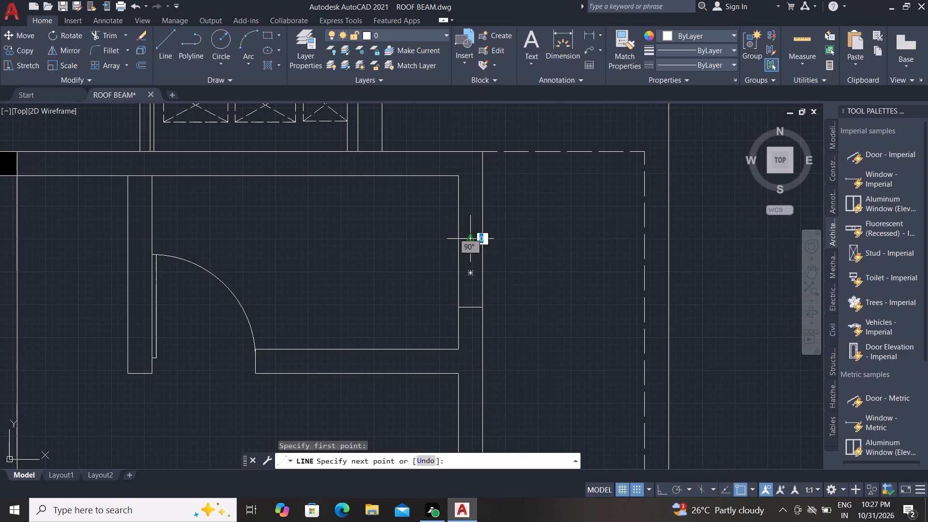
left_click(469, 305)
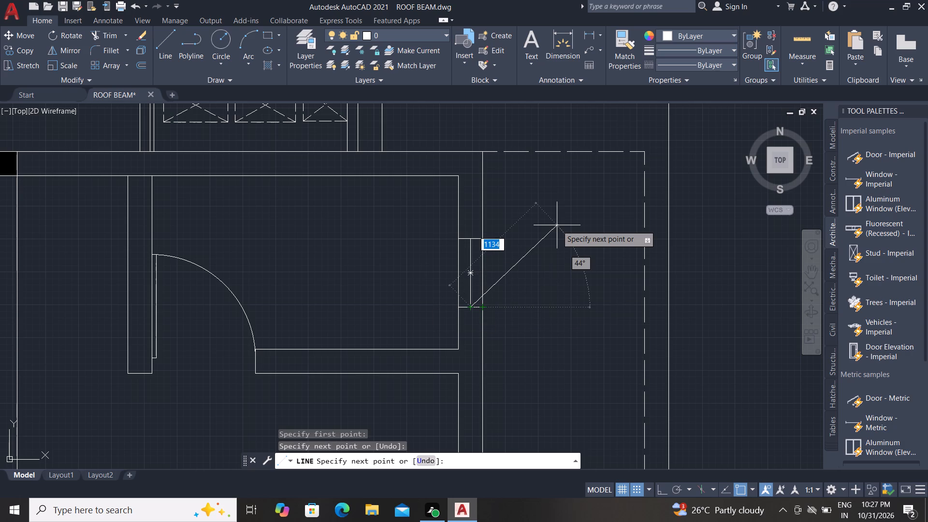
key("Escape")
key("Escape")
key("Escape")
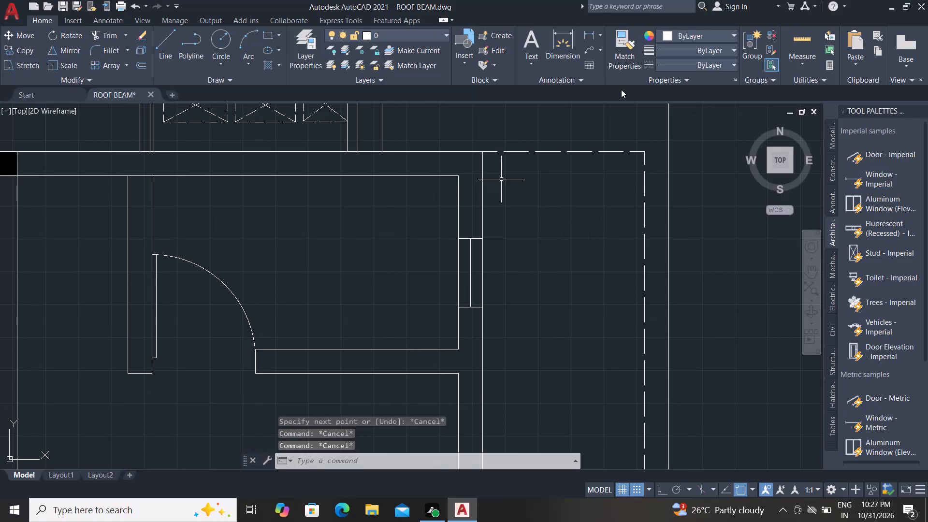
Match the dashed horizontal beam line's properties onto the centre line in the wall-opening rectangle.
left_click(624, 48)
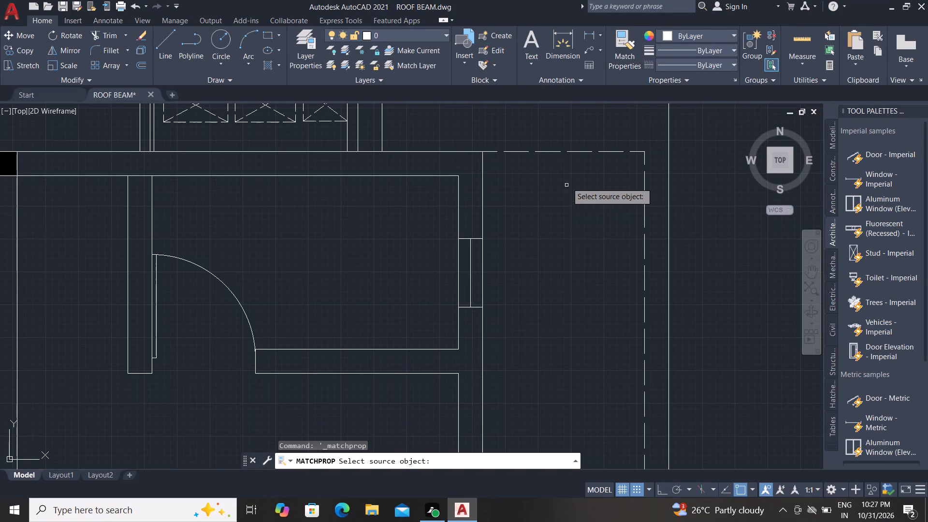
left_click(577, 152)
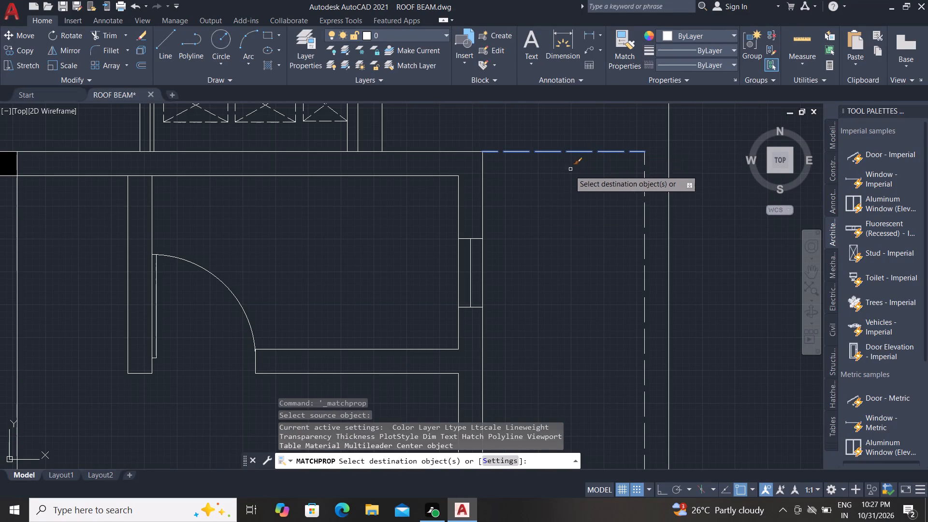
left_click(470, 265)
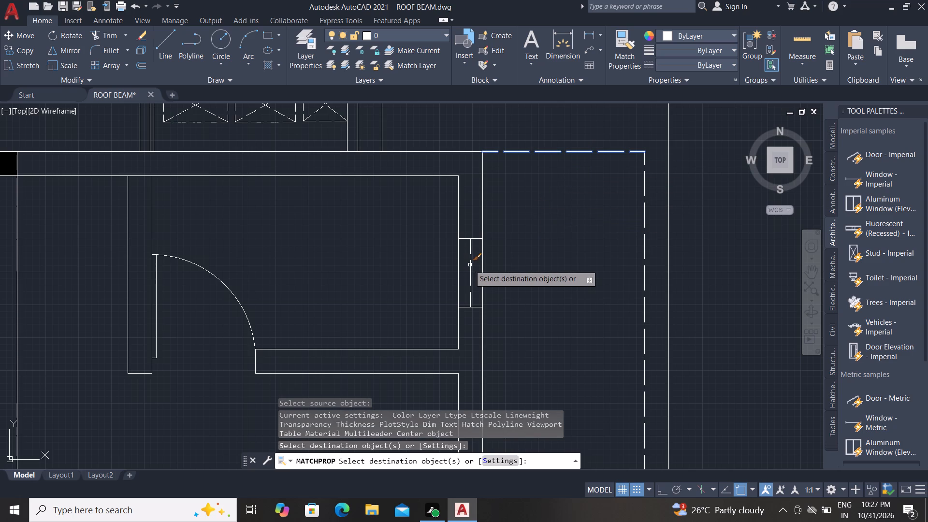
key("Escape")
key("Escape")
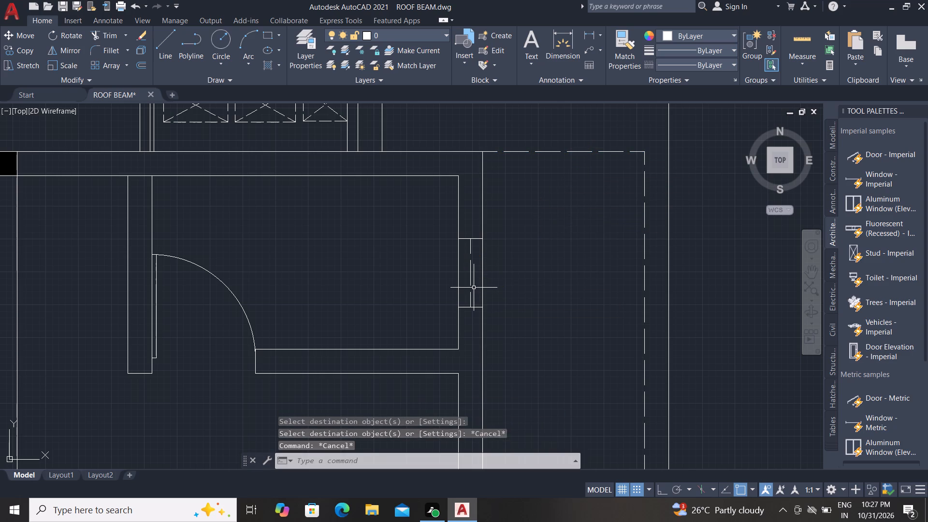
key("Escape")
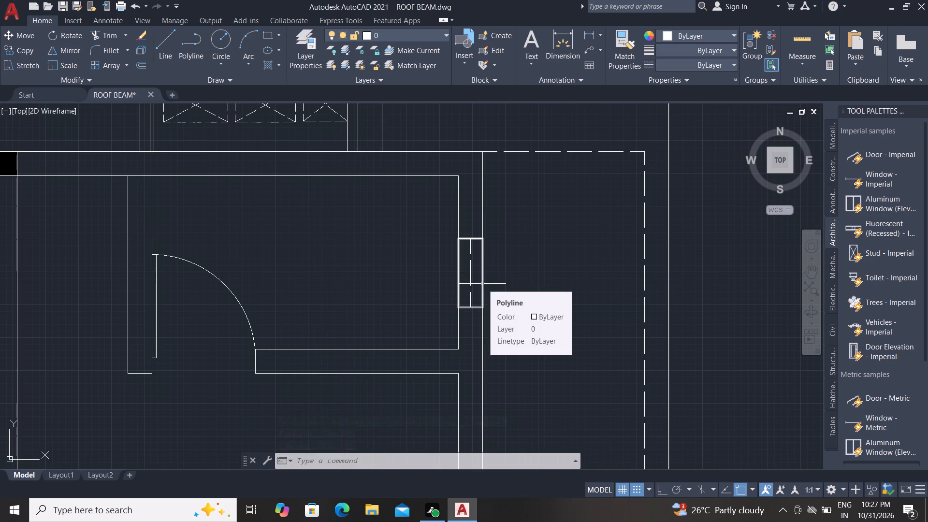
Set the linetype scale of the rectangle's dashed centre line to 10.
left_click(470, 278)
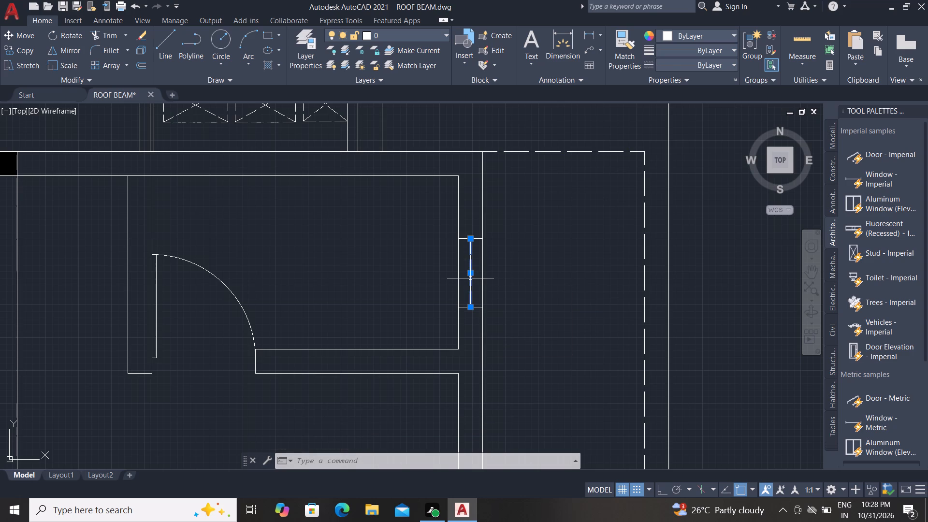
type("PR")
key("space")
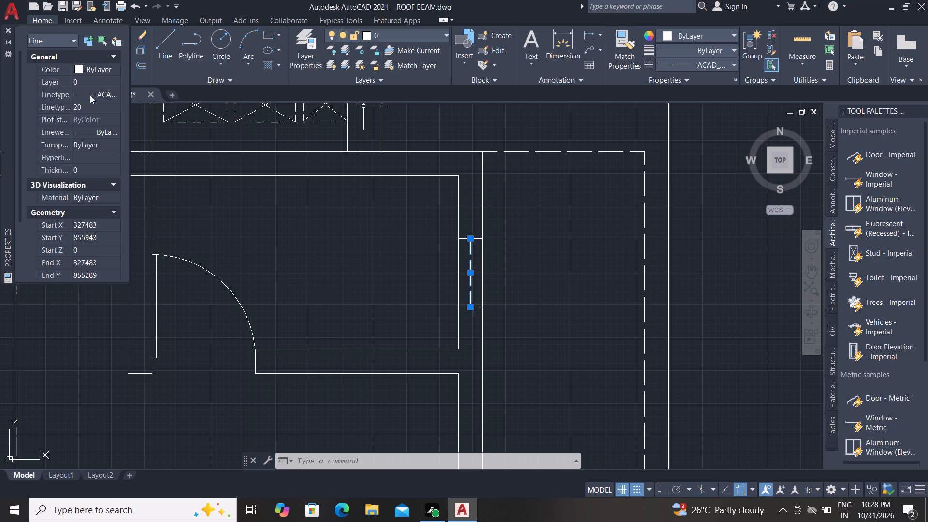
left_click(87, 108)
key("BackSpace")
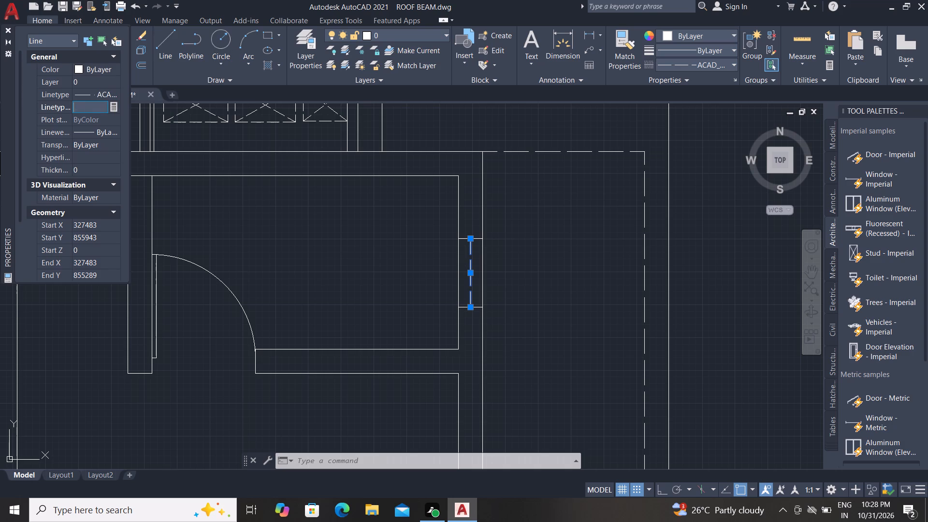
key("1")
key("9")
key("BackSpace")
key("minus")
key("Return")
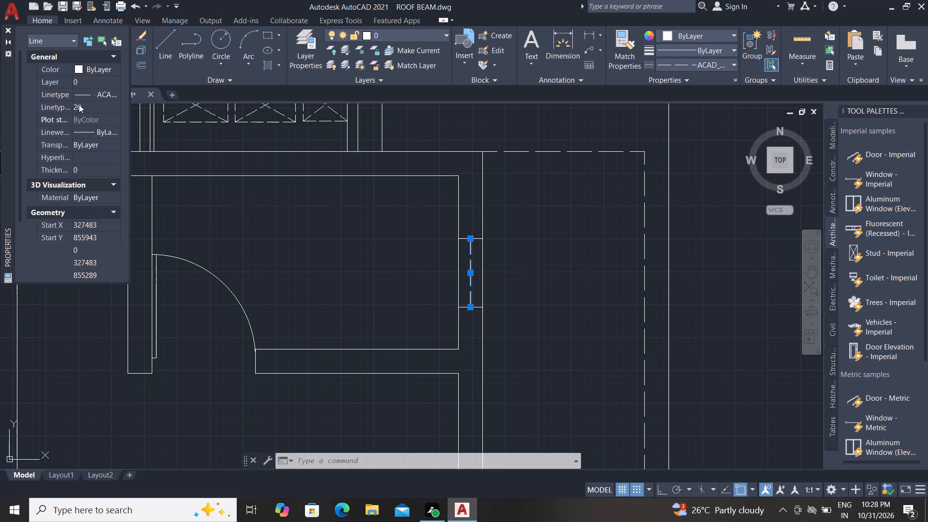
left_click(83, 105)
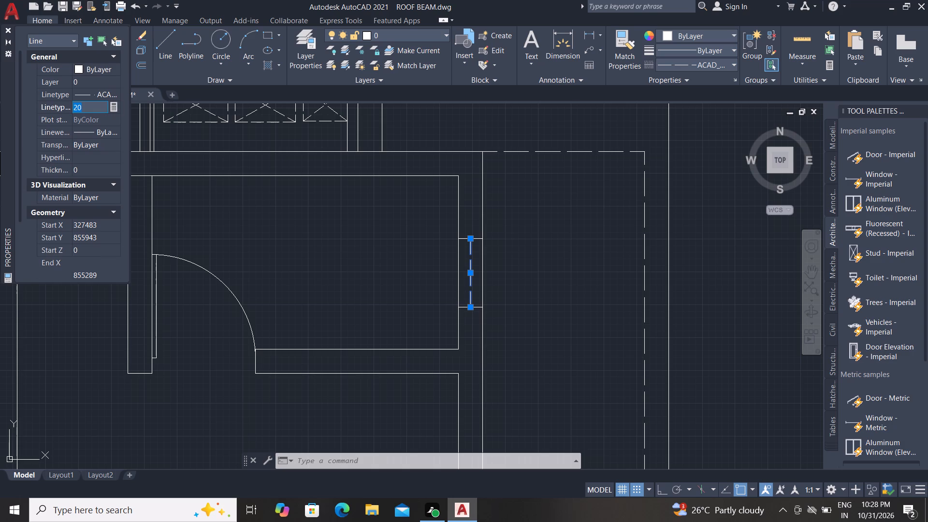
key("BackSpace")
key("BackSpace")
key("1")
key("0")
key("Return")
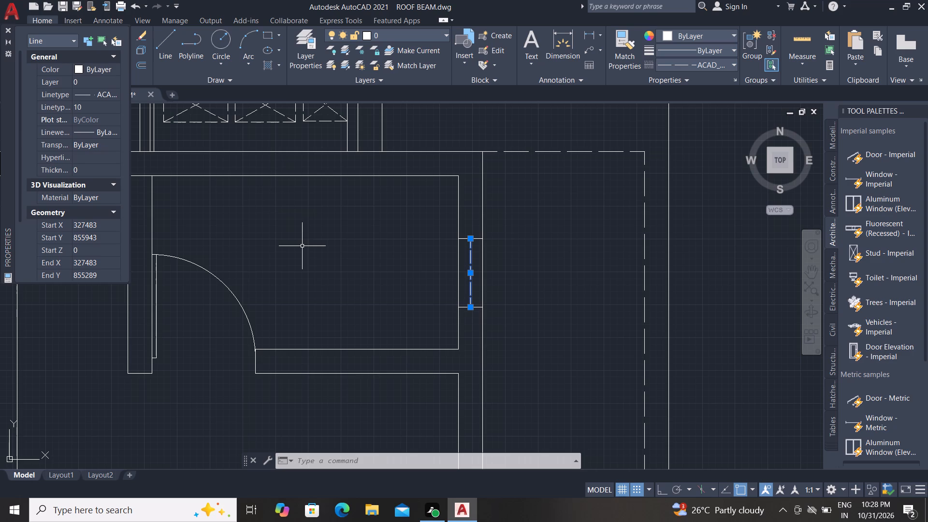
key("Escape")
key("Escape")
key("Escape")
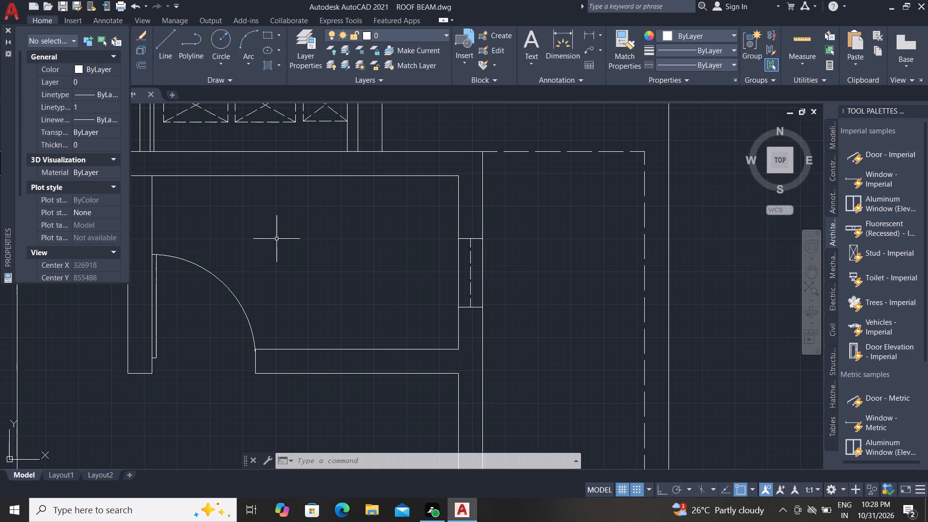
left_click(9, 29)
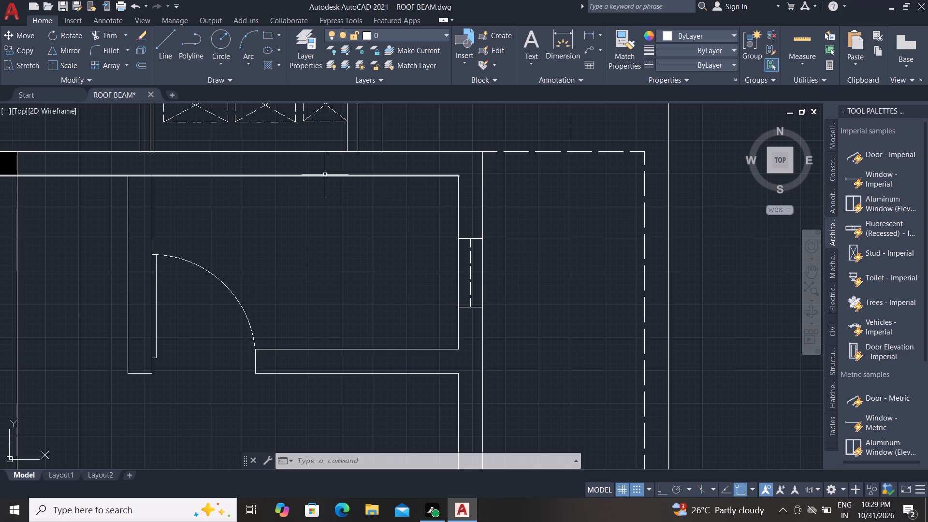
Draw a short horizontal line about 230 long across the lower-left room's outer wall, just below its top inner corner.
scroll(323, 175, "down", 1)
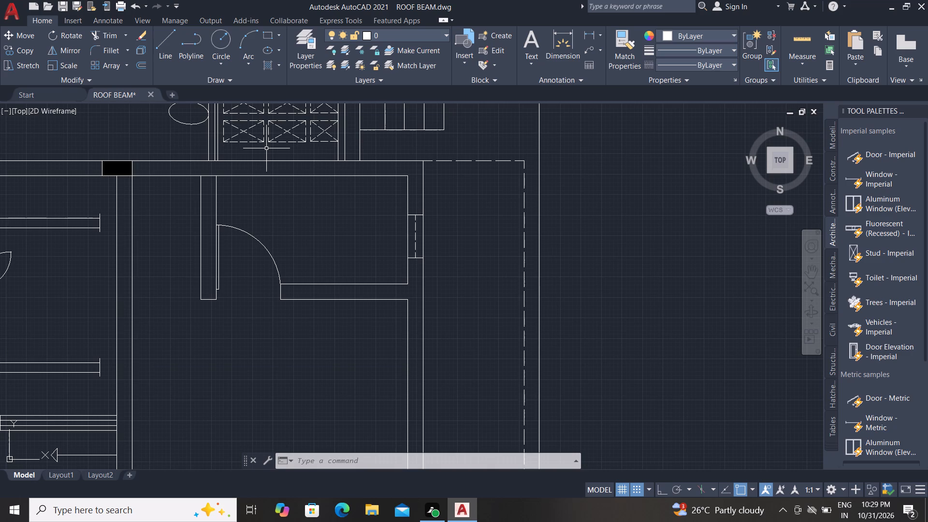
scroll(449, 206, "down", 2)
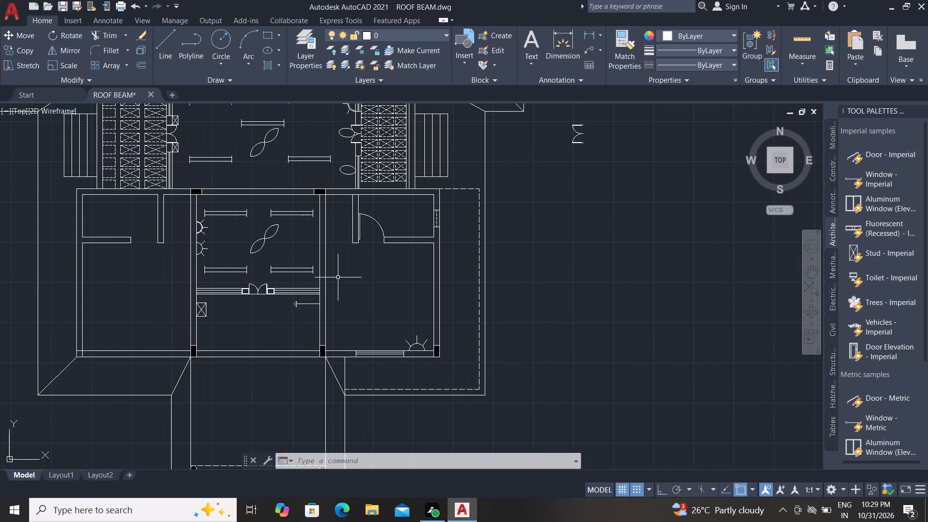
scroll(308, 226, "down", 2)
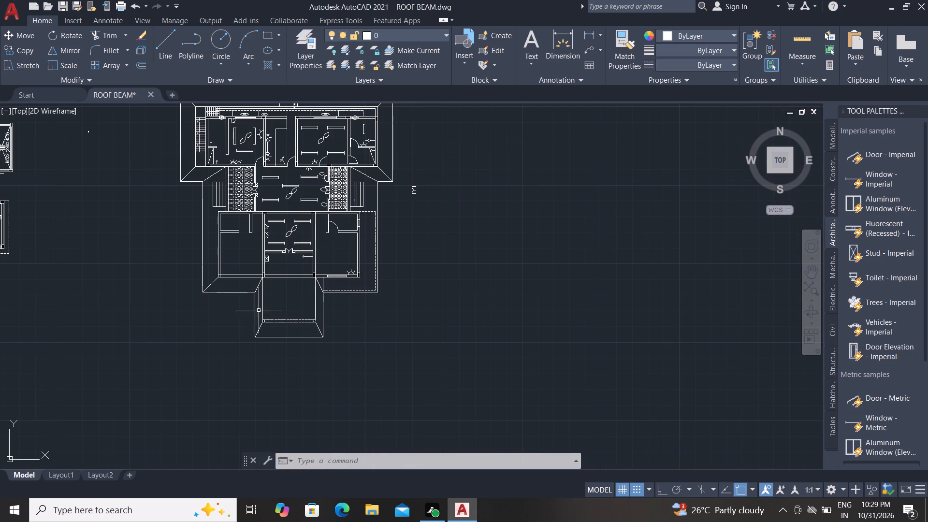
scroll(224, 237, "up", 3)
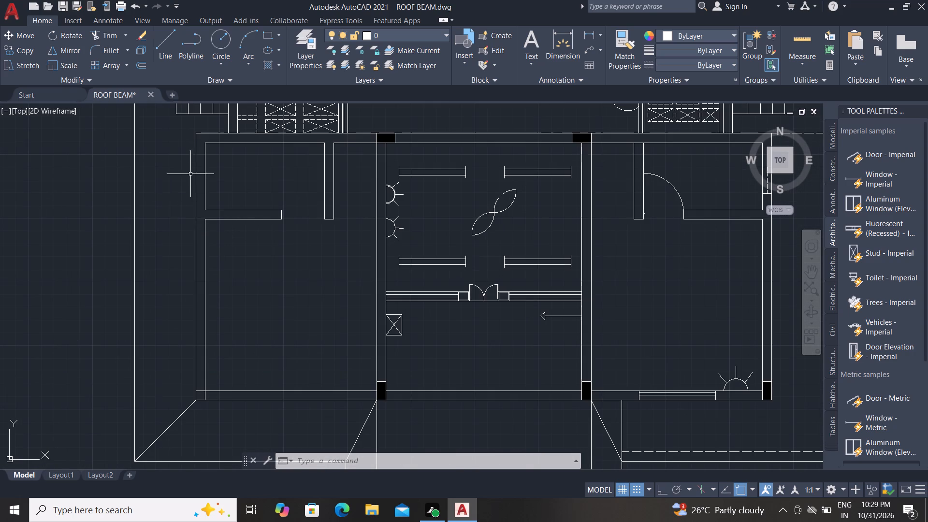
scroll(199, 139, "up", 2)
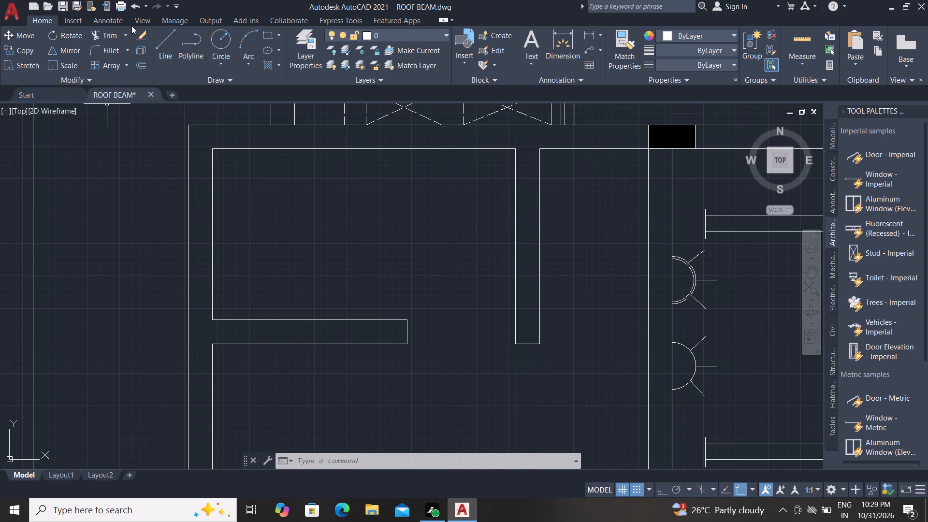
left_click(168, 33)
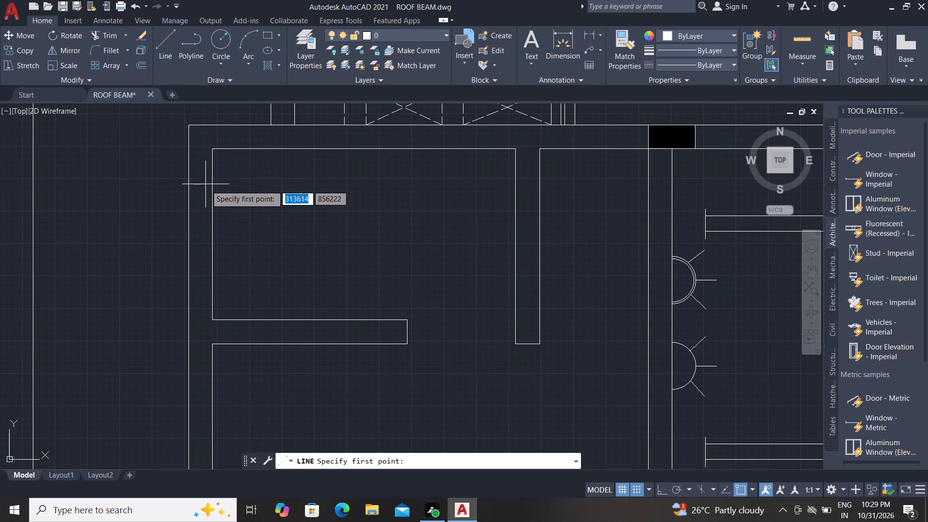
left_click(214, 196)
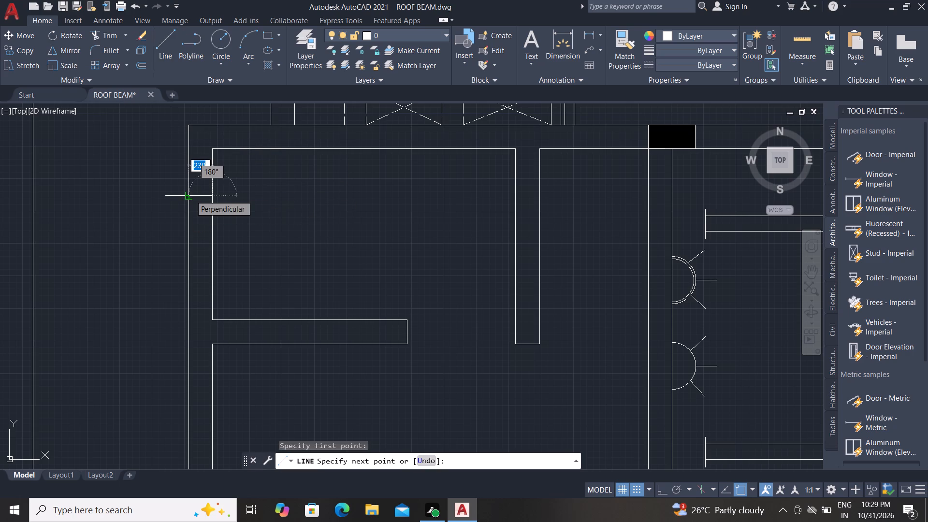
left_click(190, 195)
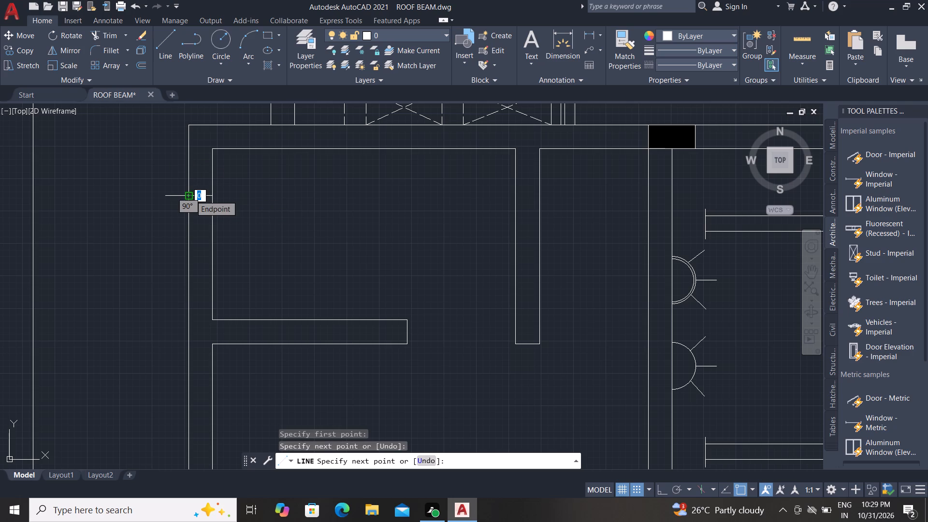
Draw a second horizontal line about 230 long across the lower-left room's outer wall, about 660 below the first short line.
left_click(161, 37)
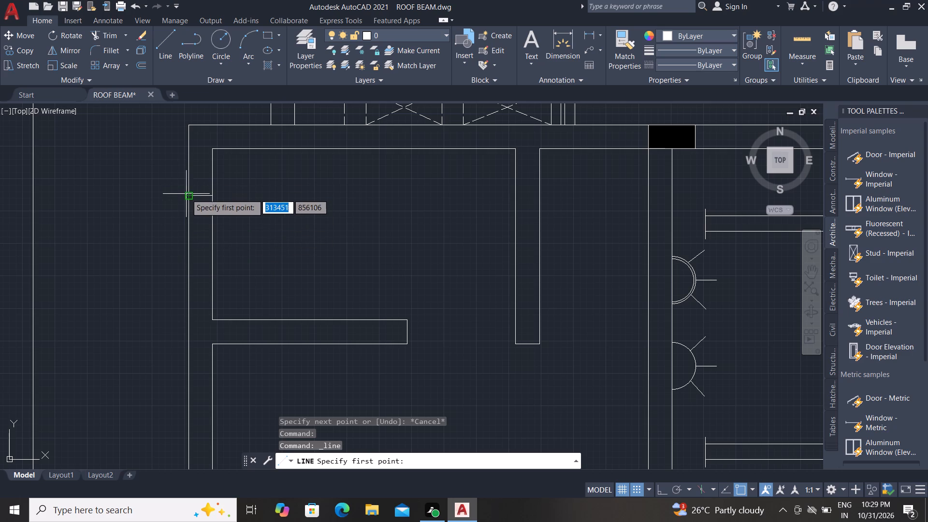
left_click(188, 264)
left_click(210, 262)
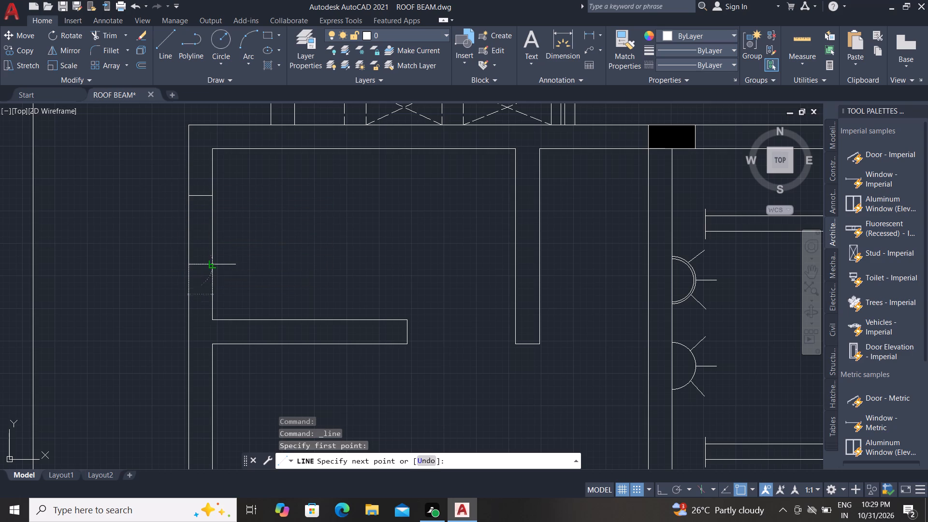
key("Escape")
key("Escape")
key("Escape")
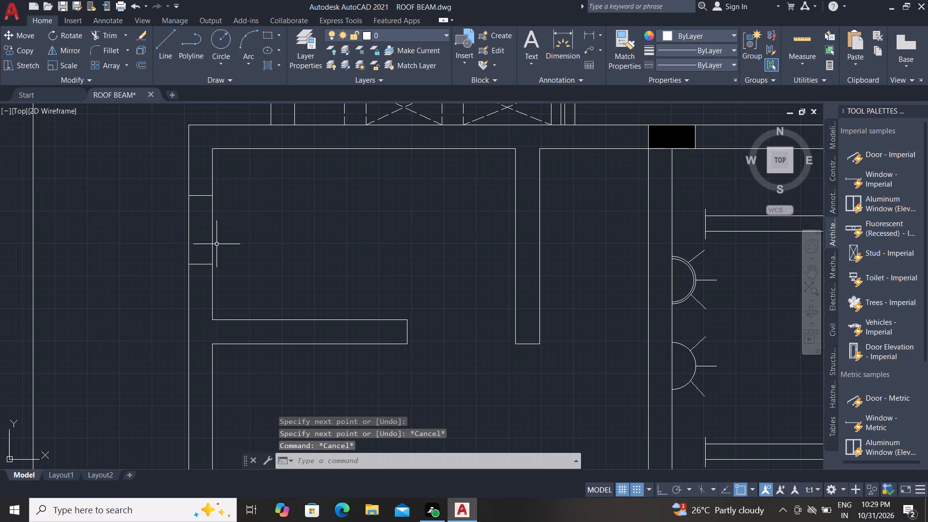
Trim both outer wall lines between the two short horizontal lines to open the wall.
type("TR")
key("space")
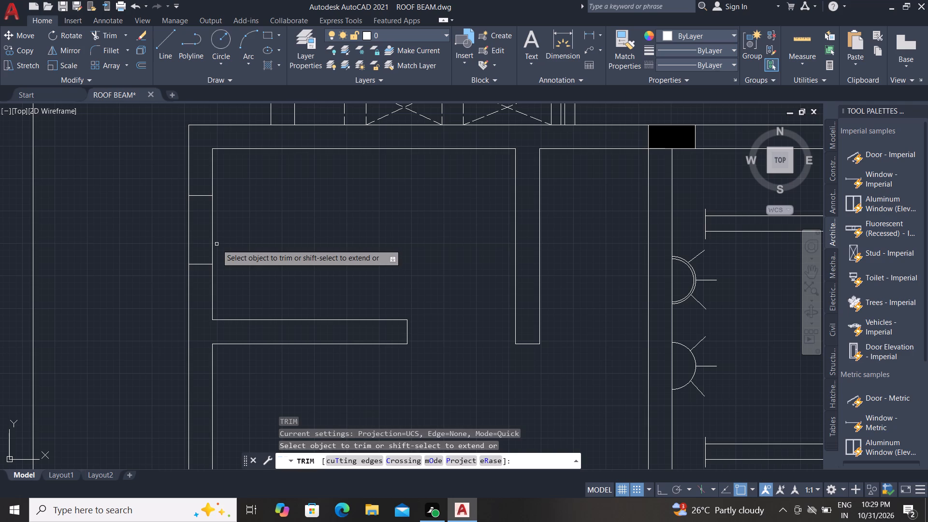
left_click(172, 220)
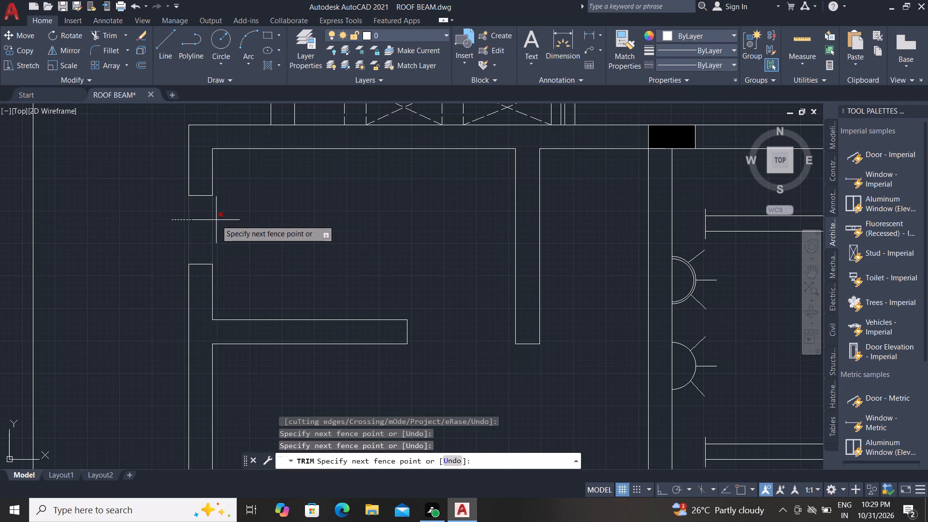
left_click(233, 228)
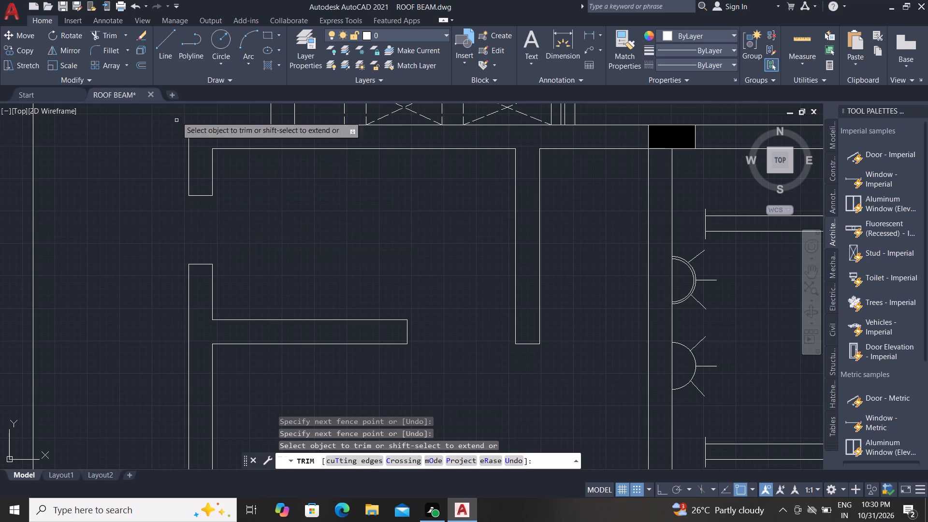
Draw a rectangle about 230 by 660 filling the new opening in the lower-left room's outer wall.
left_click(272, 36)
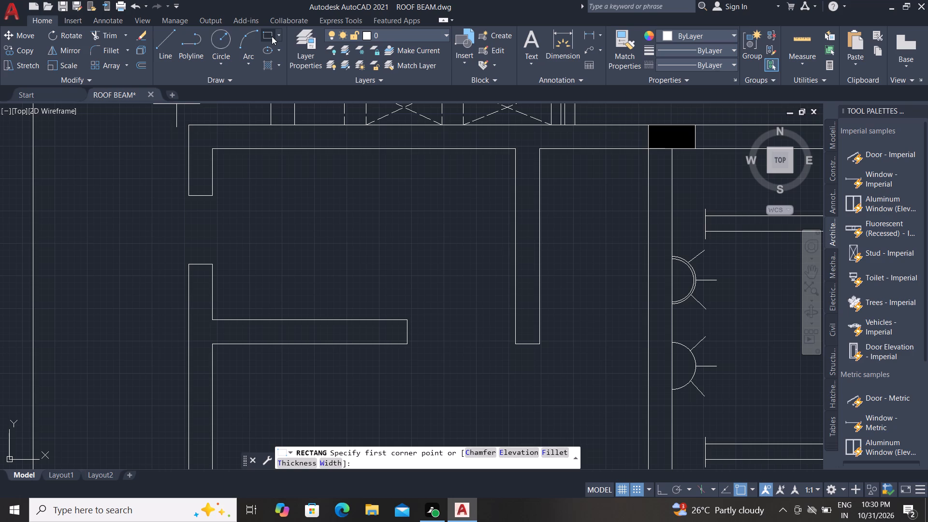
left_click(270, 34)
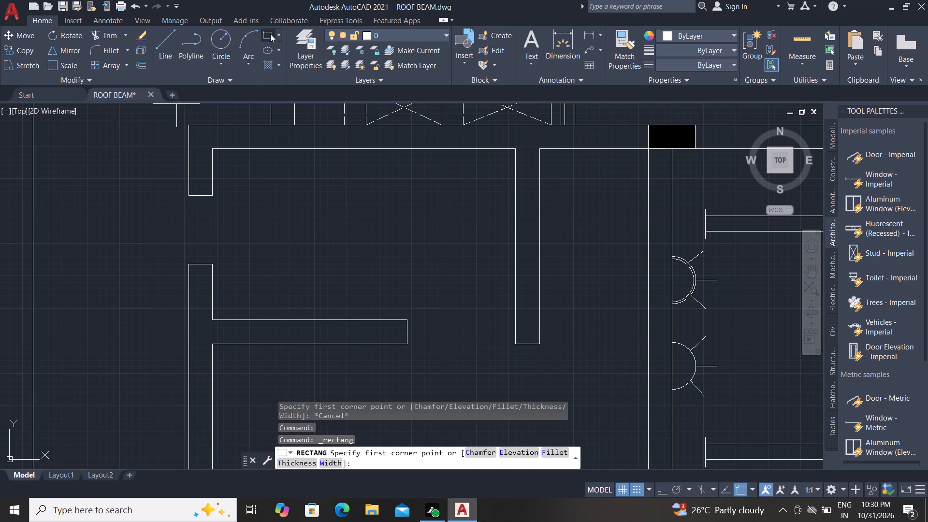
left_click(190, 192)
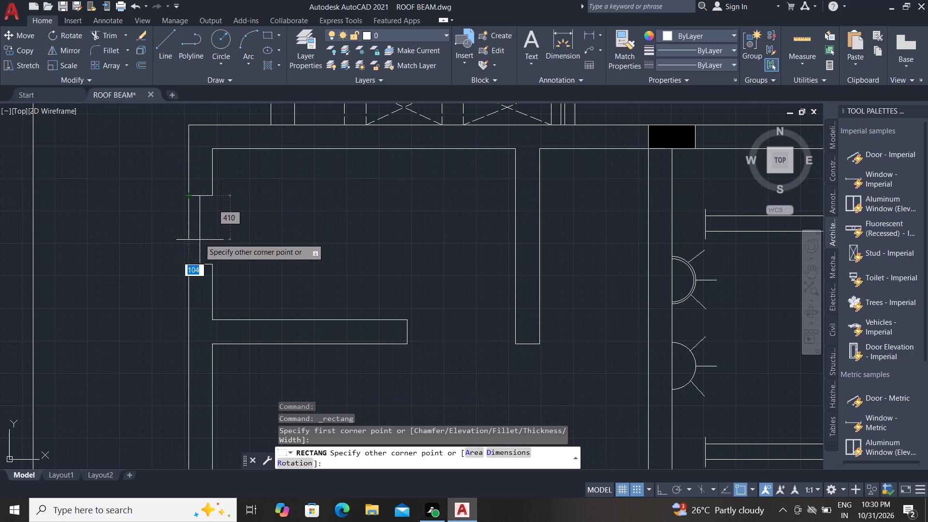
left_click(214, 263)
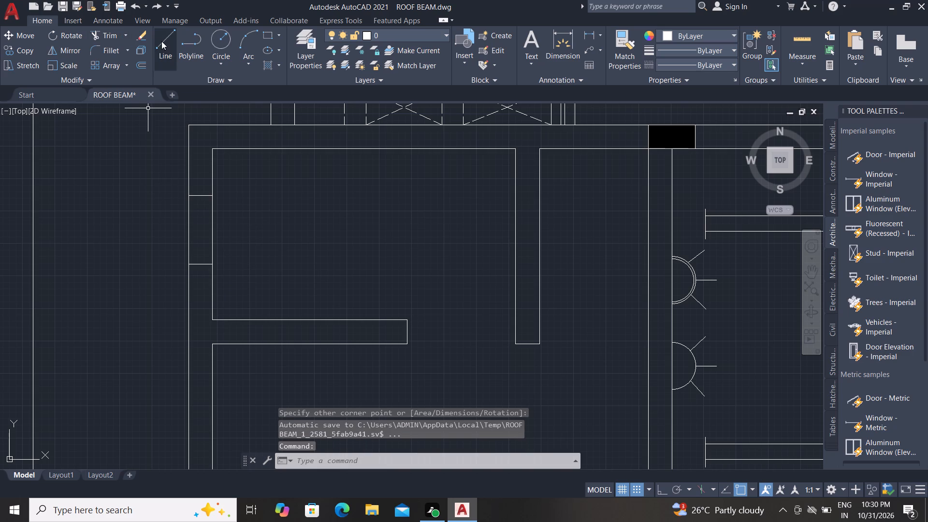
Draw a vertical centre line about 660 long inside the rectangle, between the midpoints of its short sides.
left_click(161, 41)
left_click(199, 197)
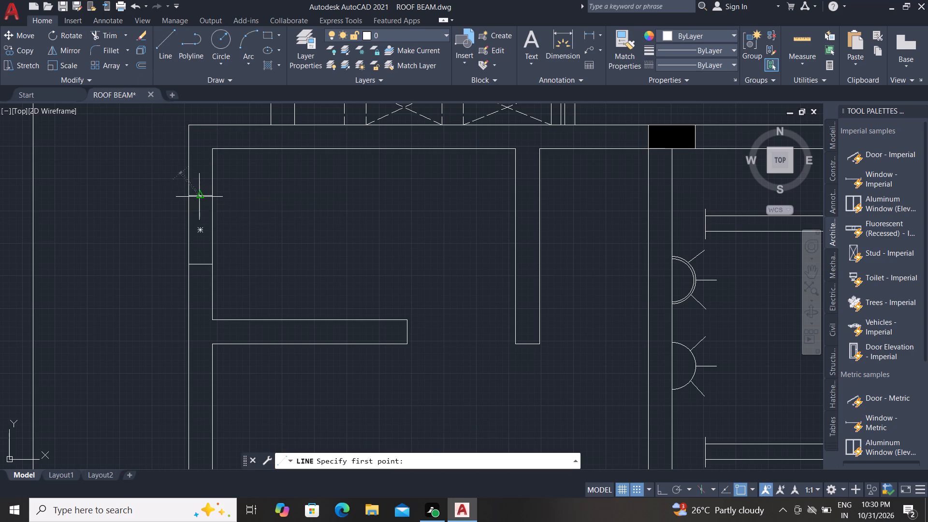
left_click(203, 264)
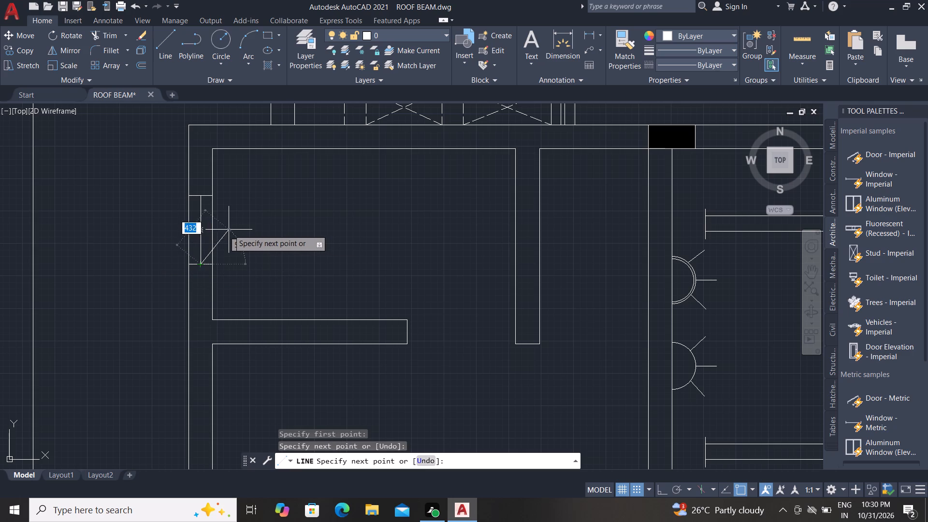
key("Escape")
key("Escape")
key("Escape")
key("Escape")
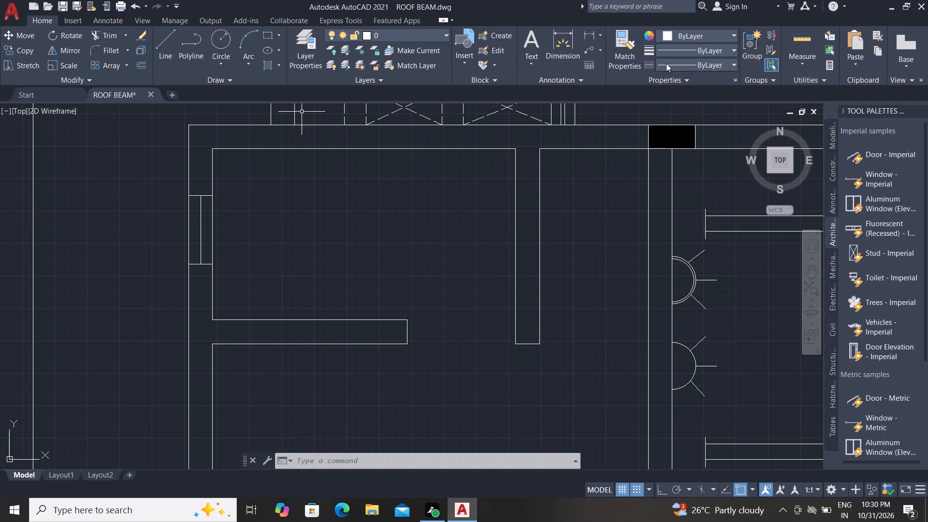
Match the properties of the dashed centre line in the lower-right room's wall opening onto the new centre line.
left_click(626, 48)
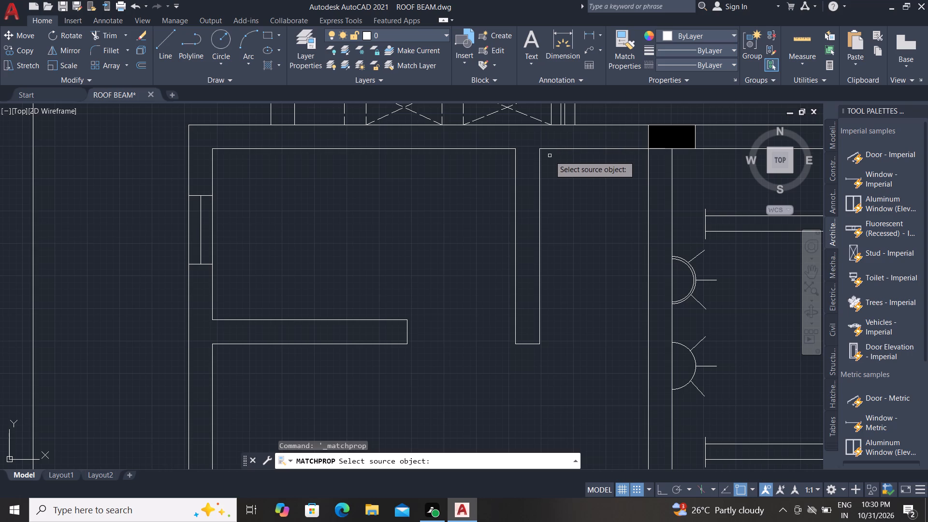
scroll(530, 195, "down", 2)
scroll(477, 231, "down", 1)
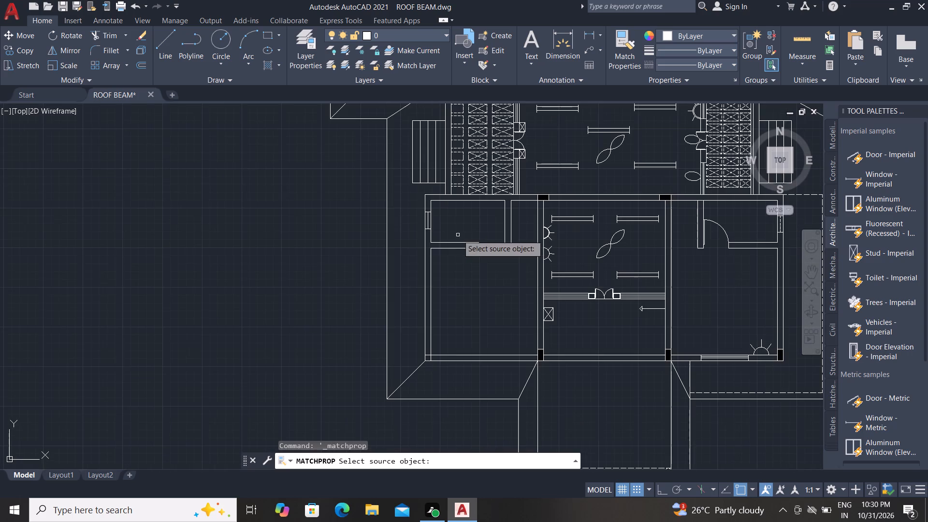
scroll(363, 231, "down", 1)
scroll(612, 220, "up", 1)
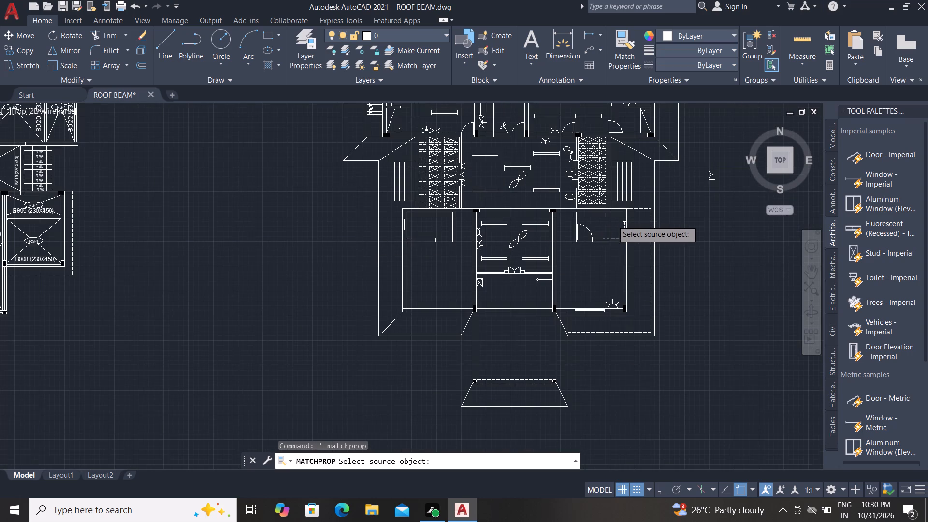
scroll(614, 221, "up", 1)
left_click(639, 234)
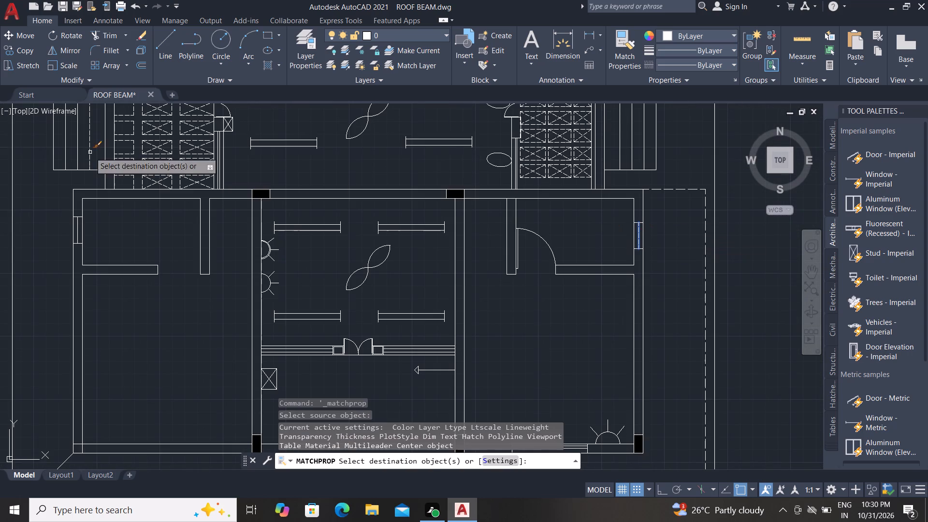
scroll(77, 225, "up", 4)
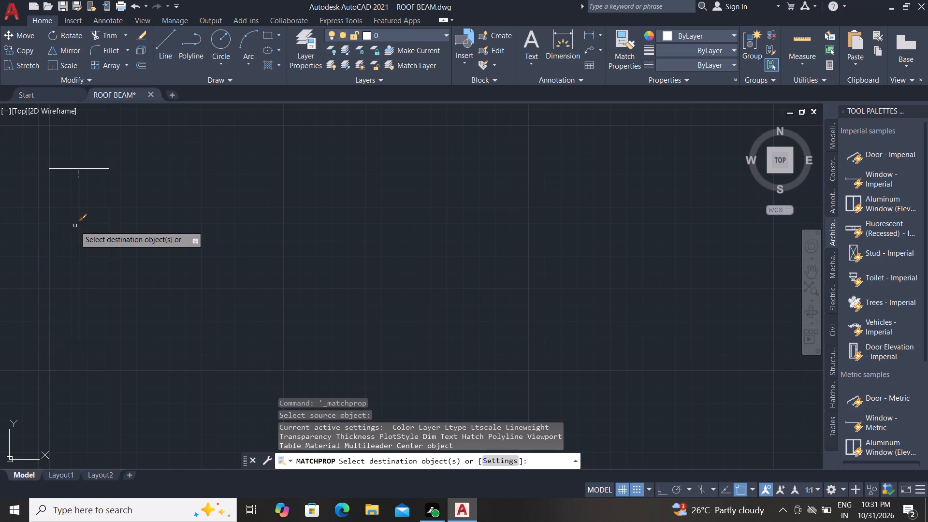
left_click(79, 228)
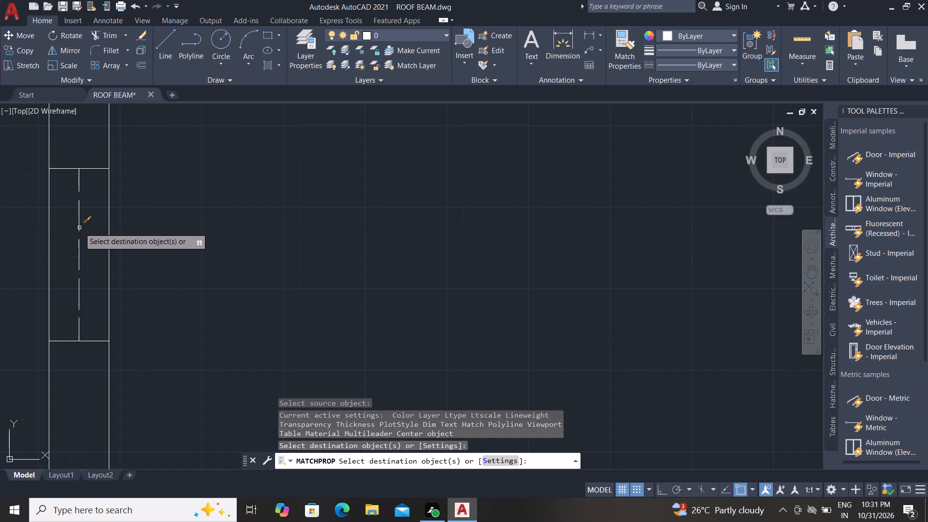
key("Escape")
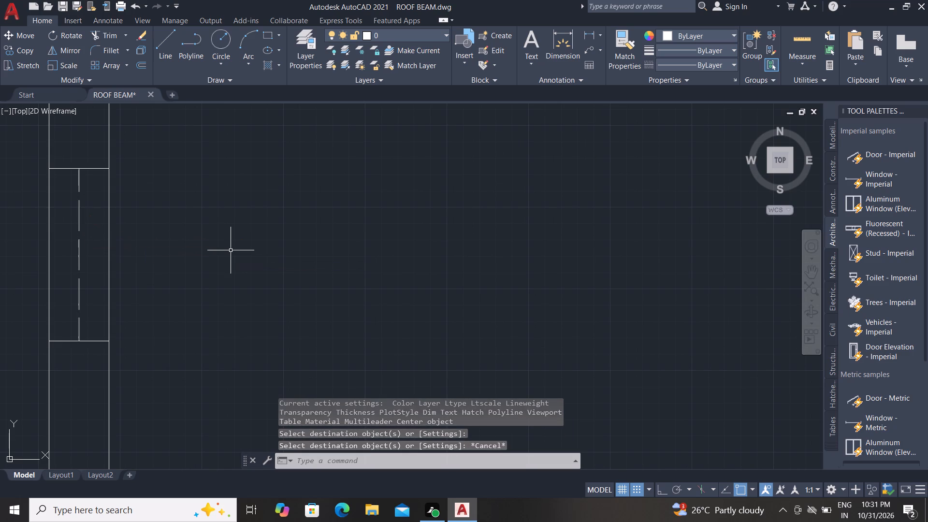
key("Escape")
key("Escape")
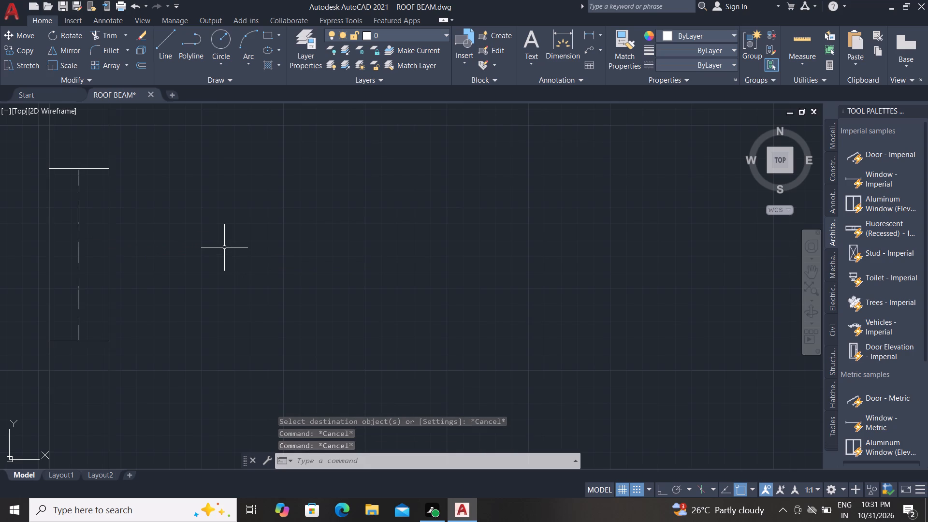
Draw a start-end-direction arc about 537 across, from the room's lower inner corner up to the opening's lower inner corner, bulging into the room.
scroll(227, 284, "down", 4)
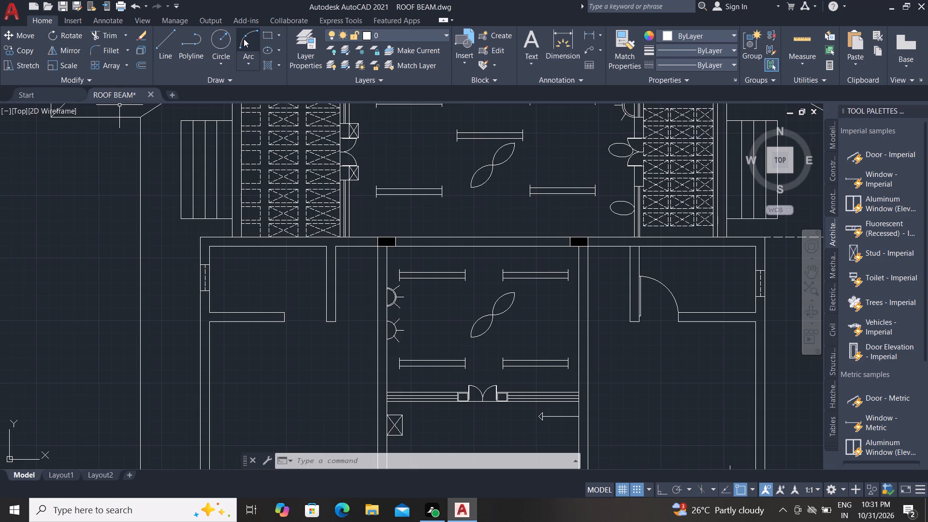
left_click(247, 57)
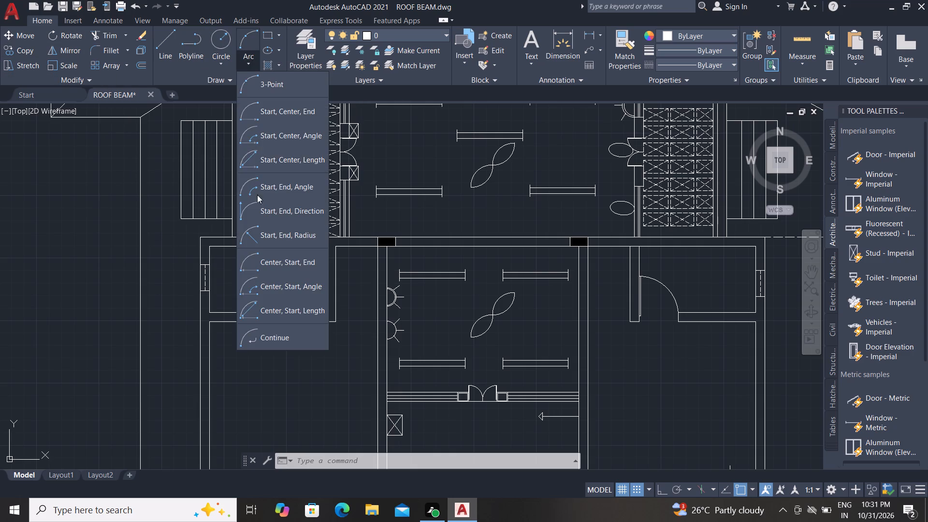
left_click(258, 206)
scroll(214, 290, "up", 3)
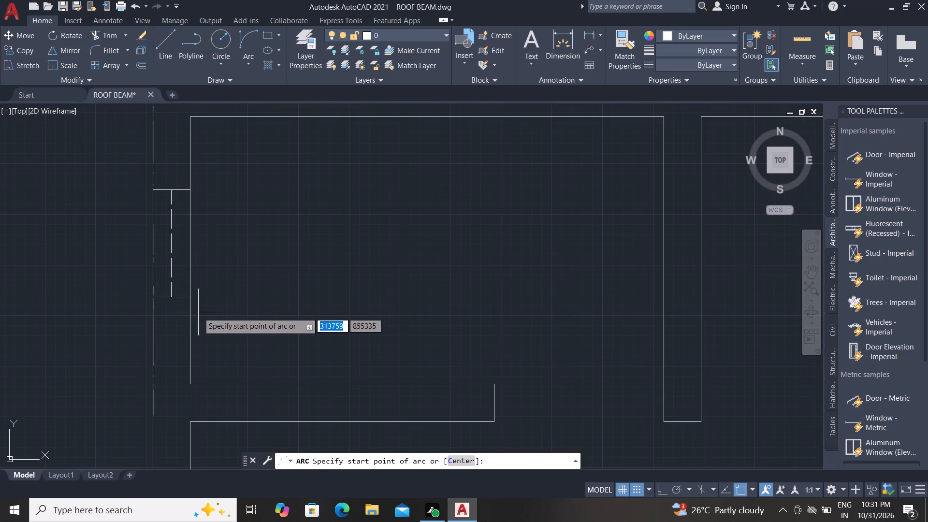
left_click(190, 383)
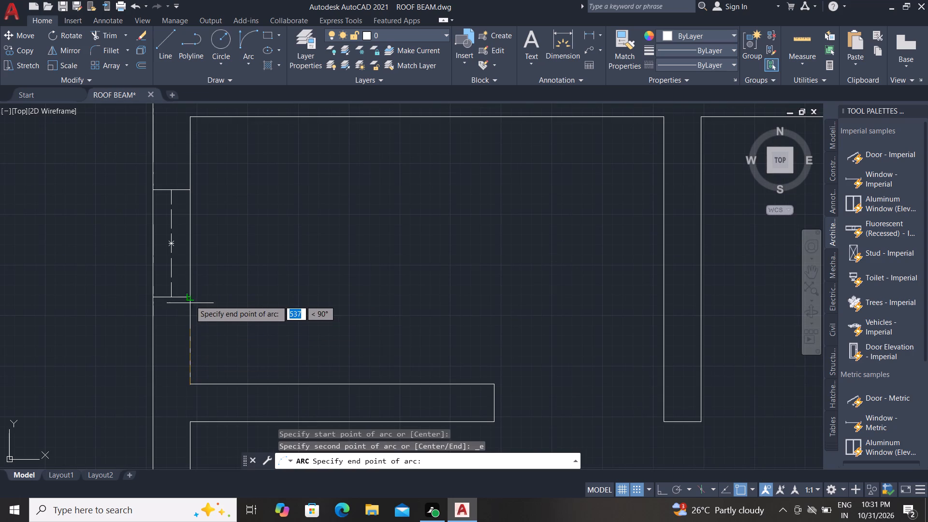
left_click(191, 297)
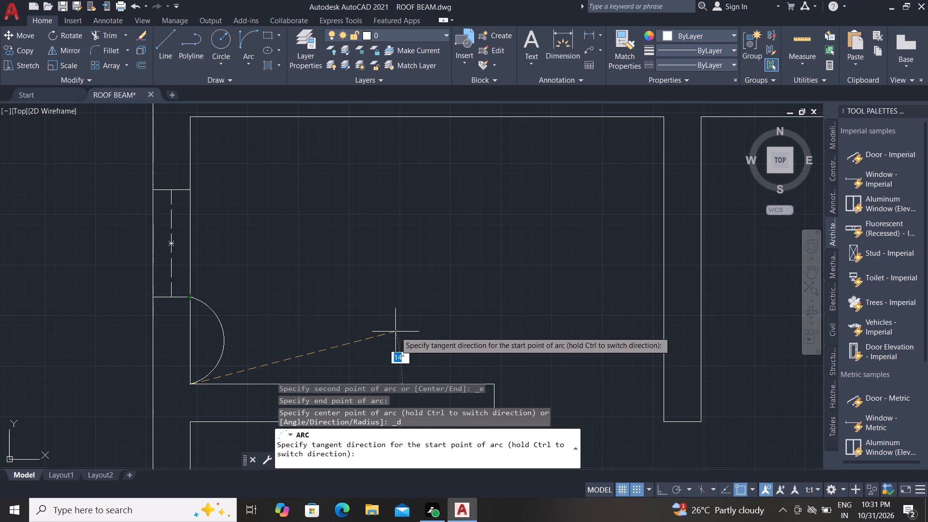
left_click(444, 334)
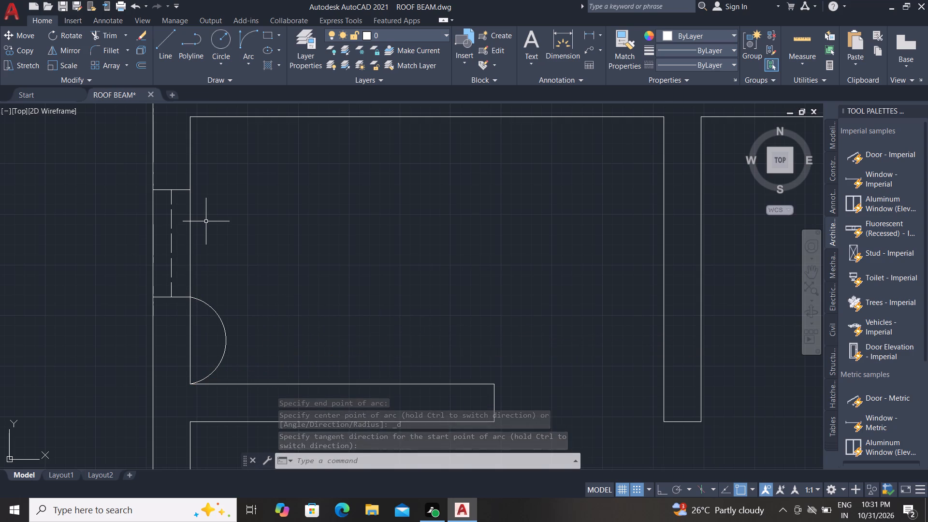
Draw a horizontal line 200 long outward from the arc's midpoint into the room, with Ortho on.
left_click(165, 40)
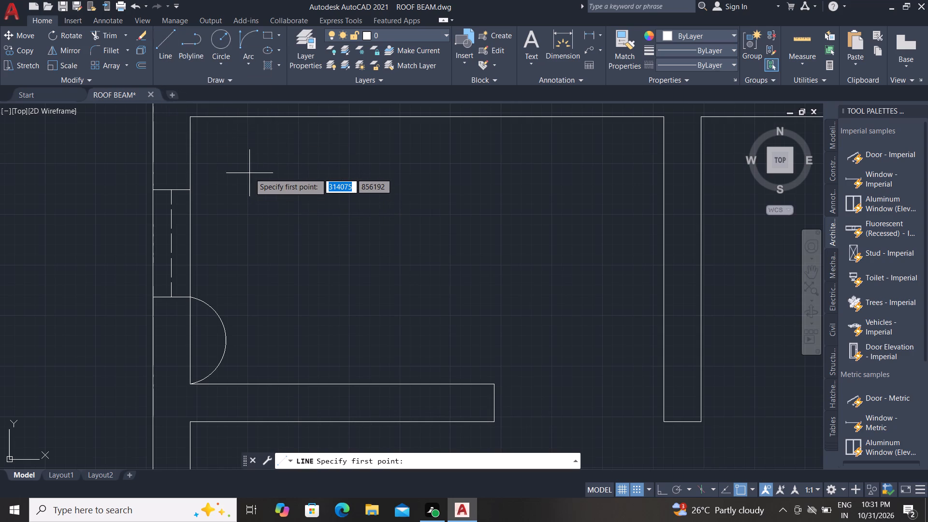
scroll(254, 212, "up", 1)
scroll(232, 304, "down", 2)
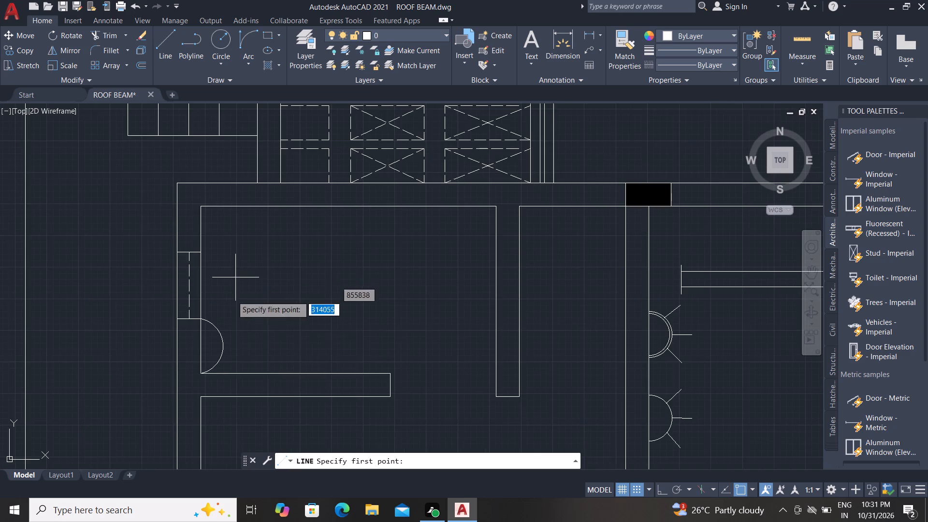
scroll(214, 373, "up", 3)
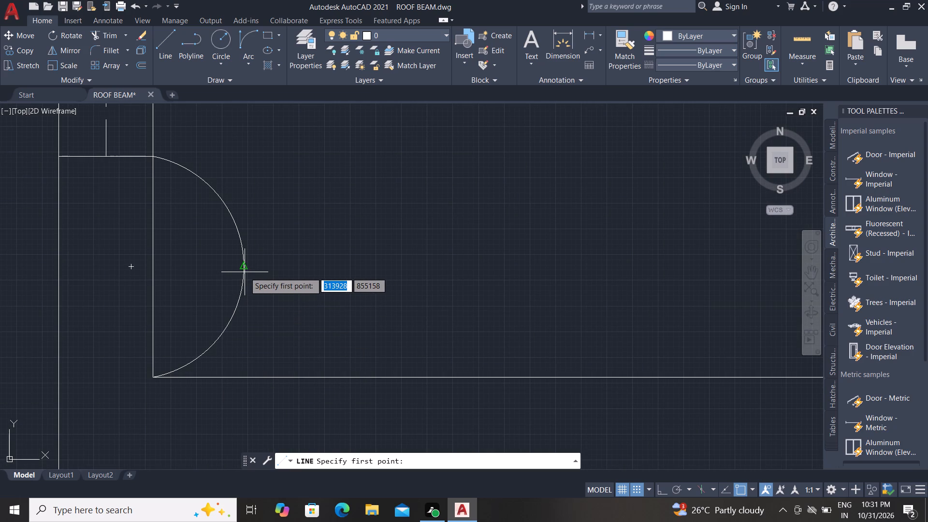
left_click(244, 268)
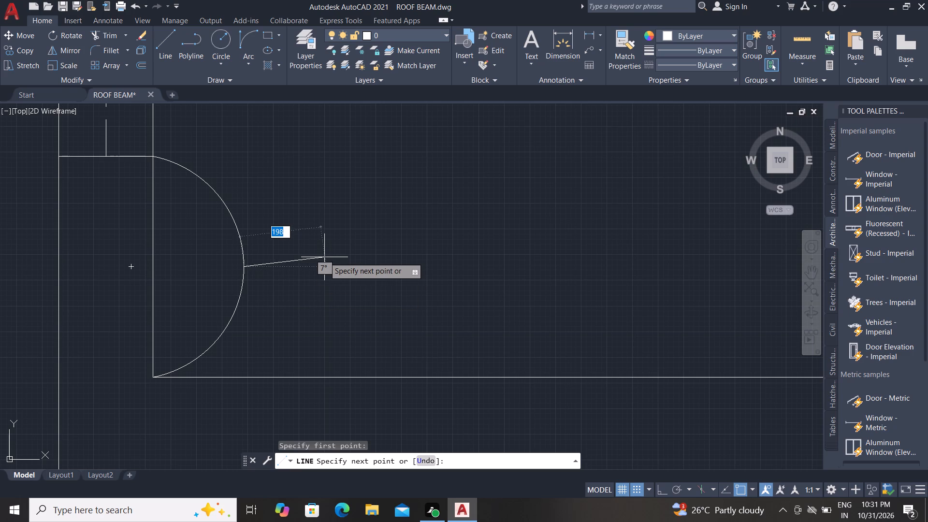
key("F8")
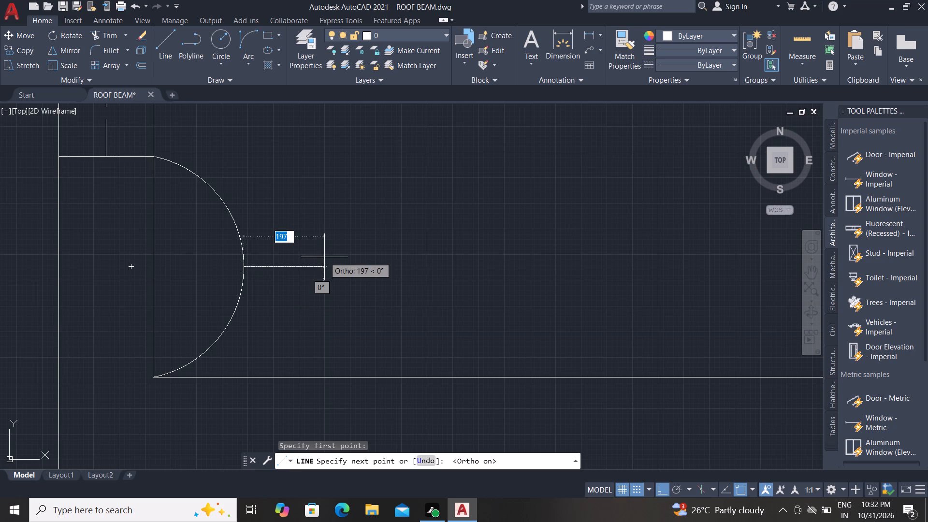
key("2")
type("00")
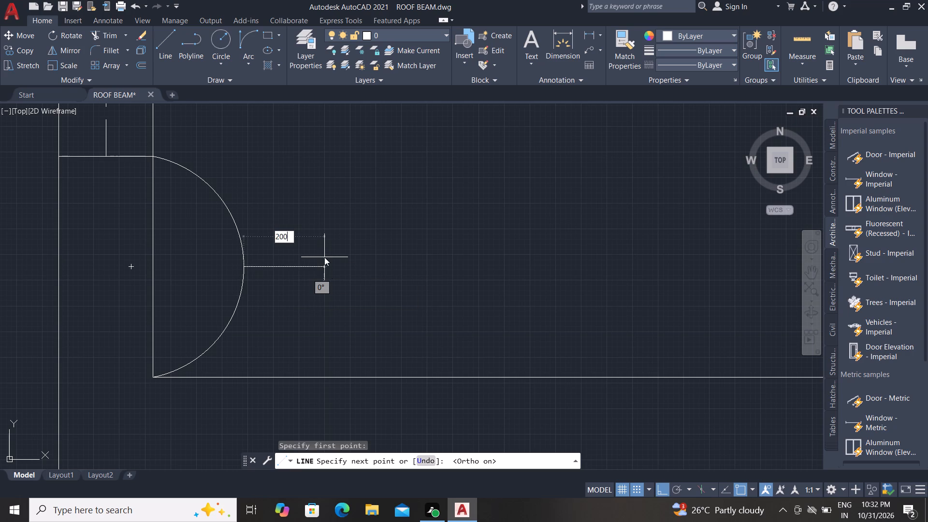
key("space")
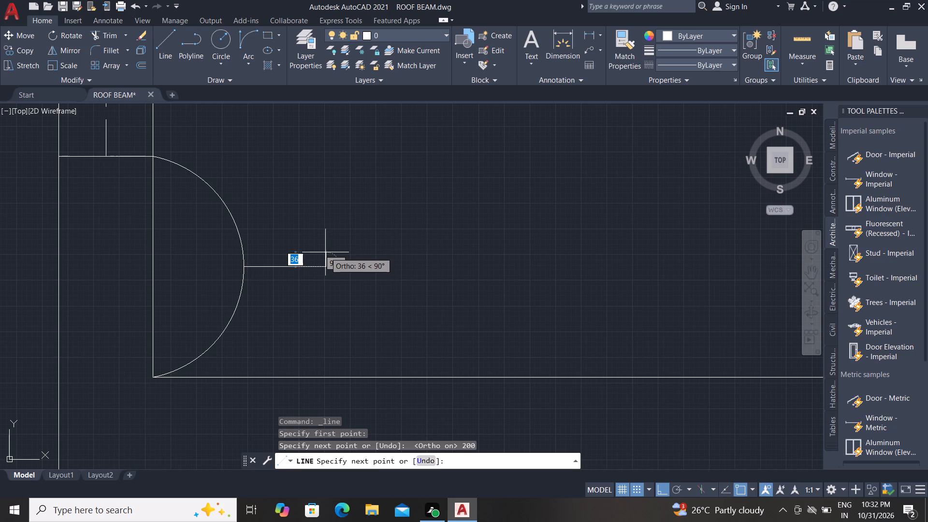
key("Escape")
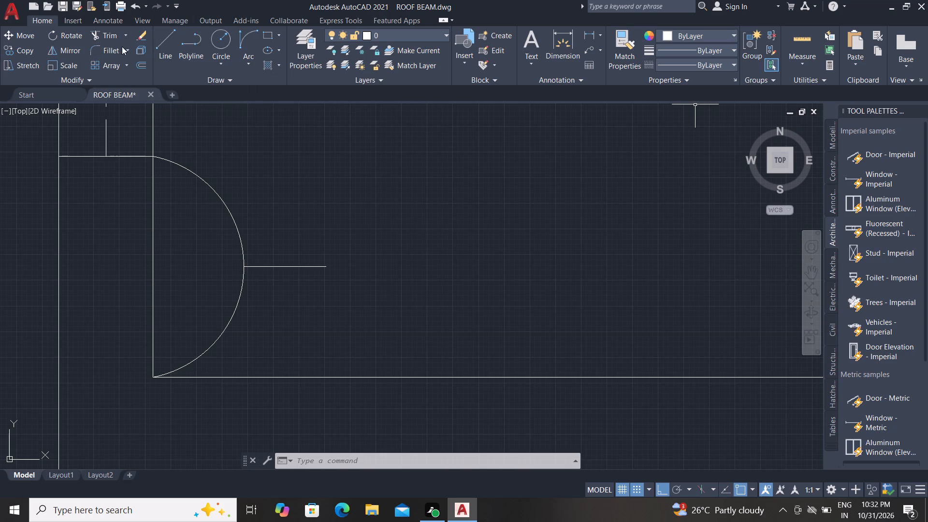
Draw a line 200 long at about 28° outward from the arc's upper part, with Ortho off.
left_click(164, 34)
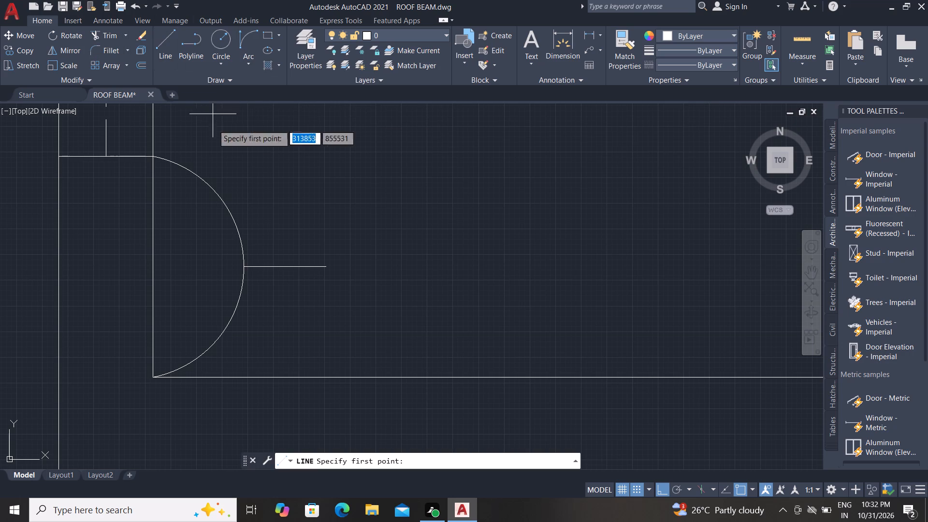
left_click(213, 189)
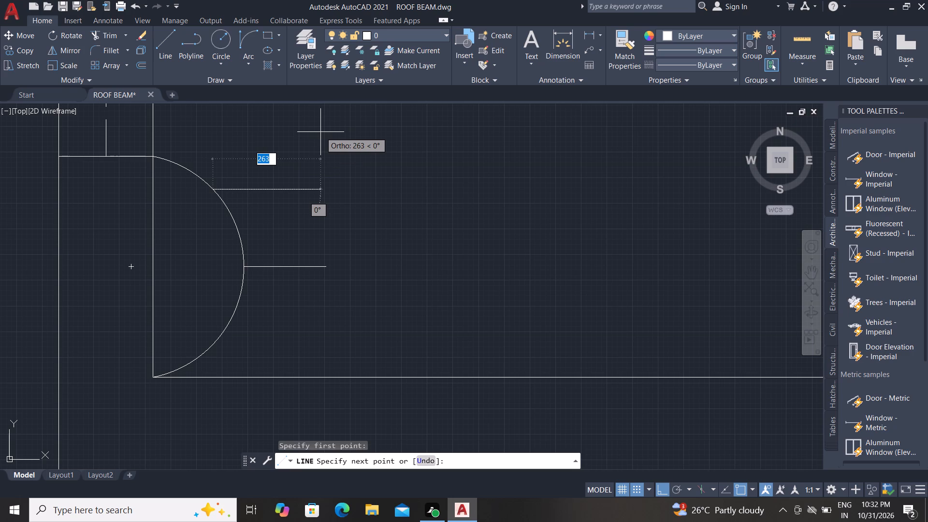
key("F8")
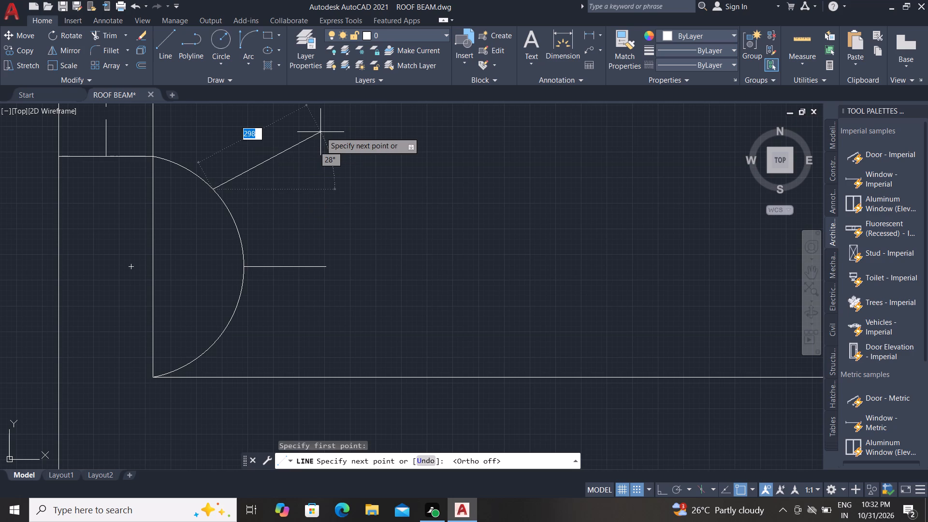
key("2")
type("00")
key("Return")
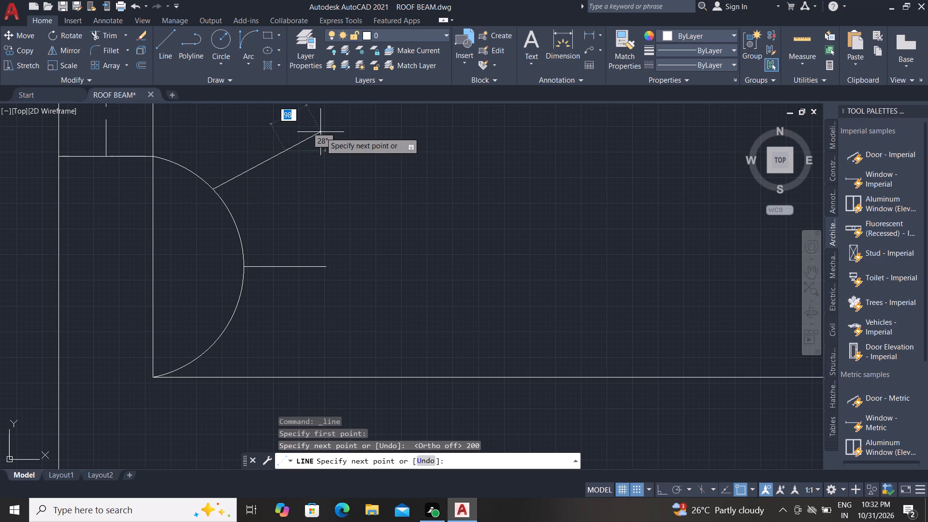
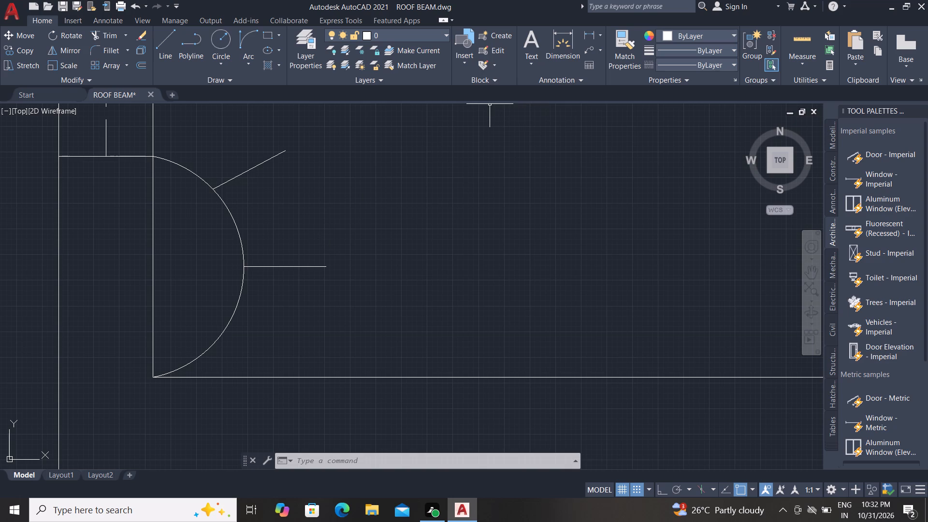
Draw a 200-long ray outward from the lower part of the light symbol's arc, sloping down at about 34°.
middle_click_drag(481, 101, 473, 95)
left_click(163, 36)
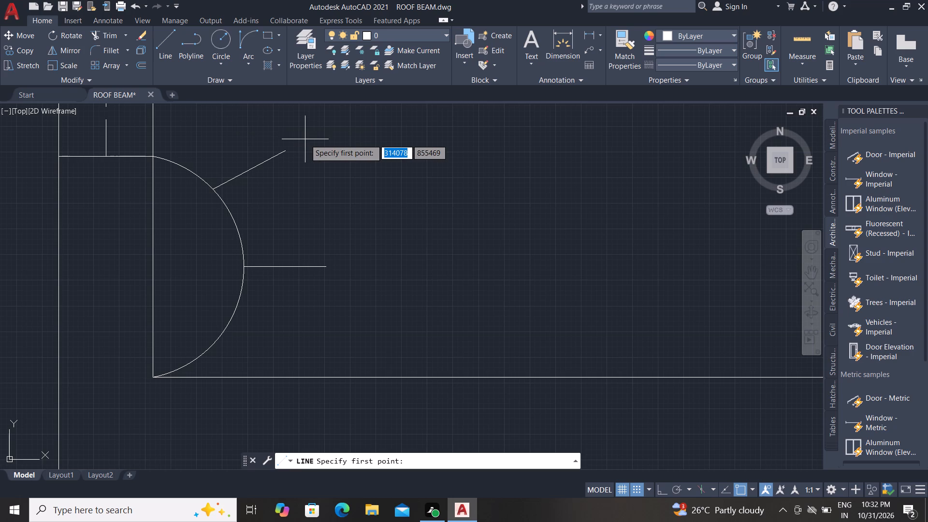
middle_click_drag(305, 139, 283, 125)
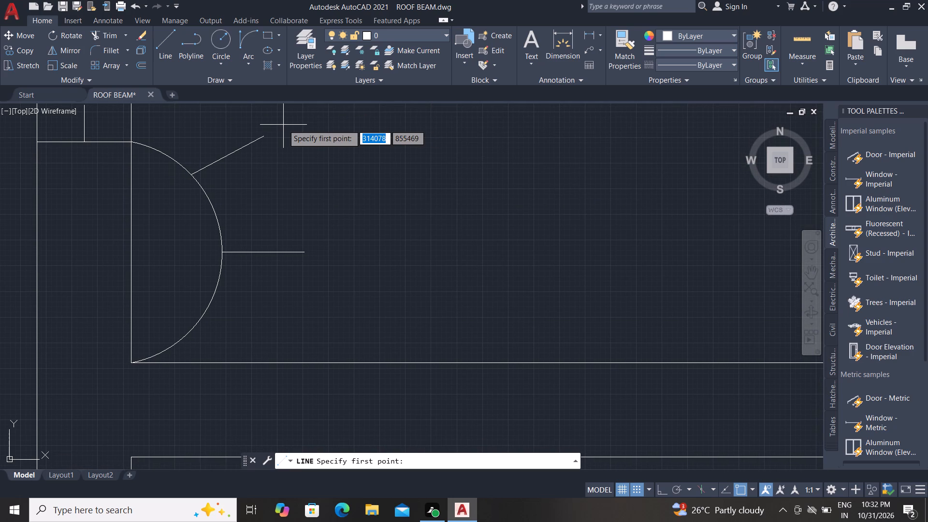
left_click(203, 314)
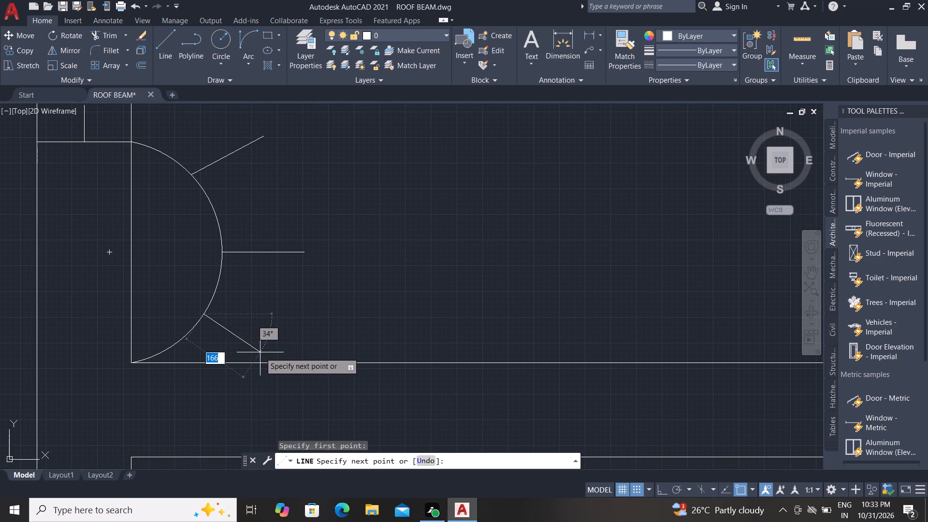
key("2")
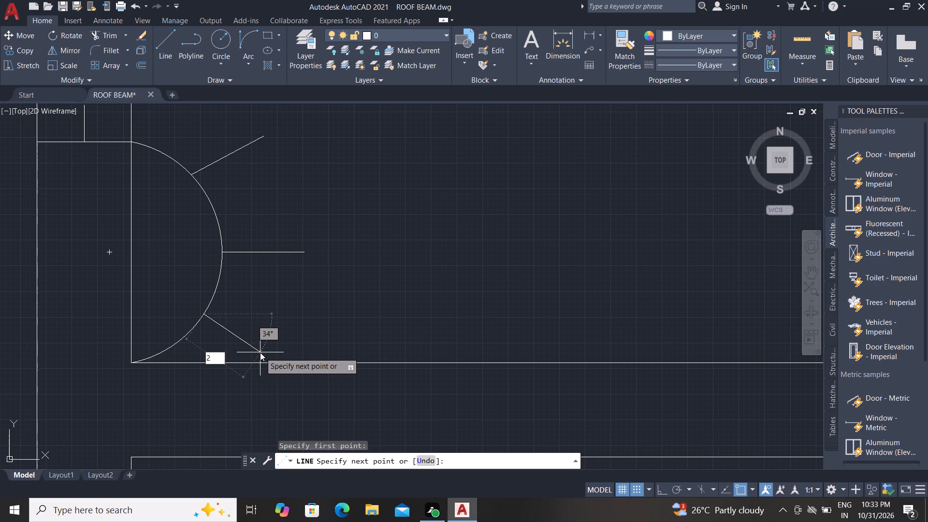
type("00")
key("space")
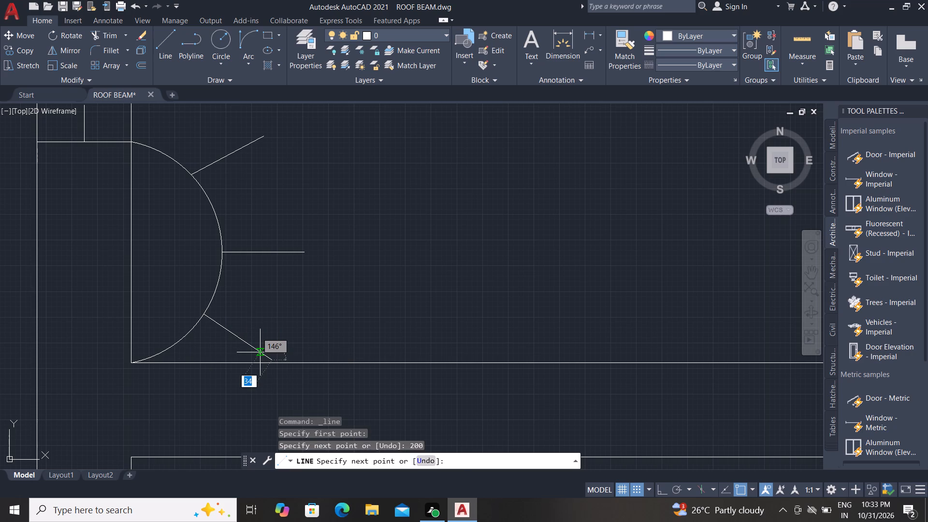
left_click(260, 352)
key("Escape")
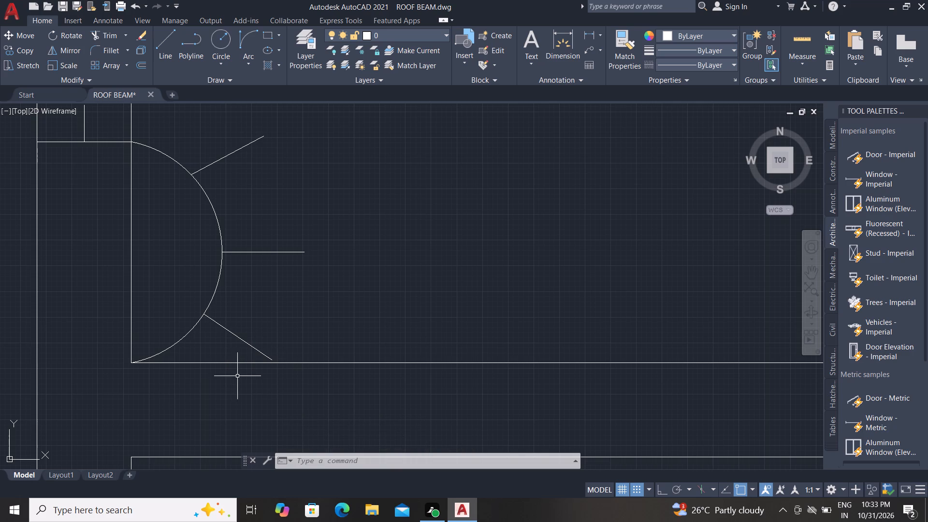
Draw two short lines across the bottom wall of the plan's lower-left room, about 1690 apart, as window jambs.
scroll(255, 327, "down", 1)
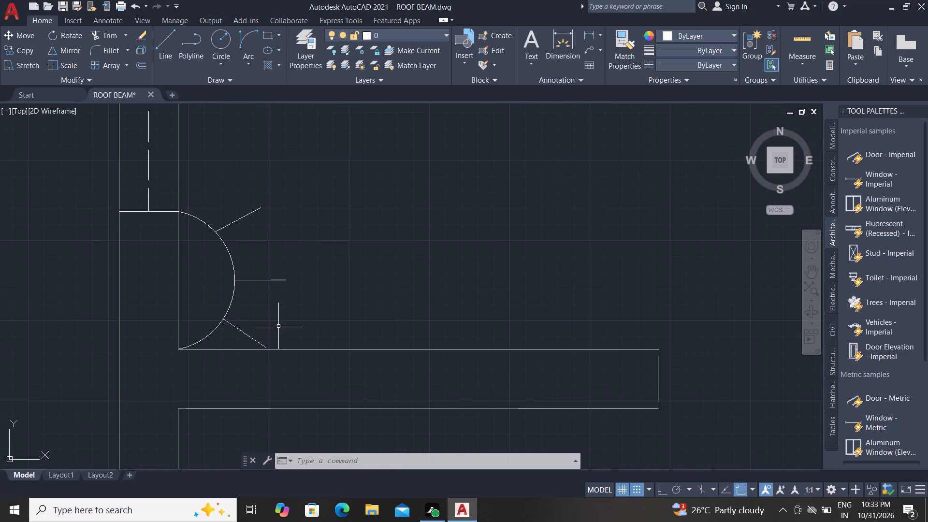
middle_click_drag(310, 322, 310, 322)
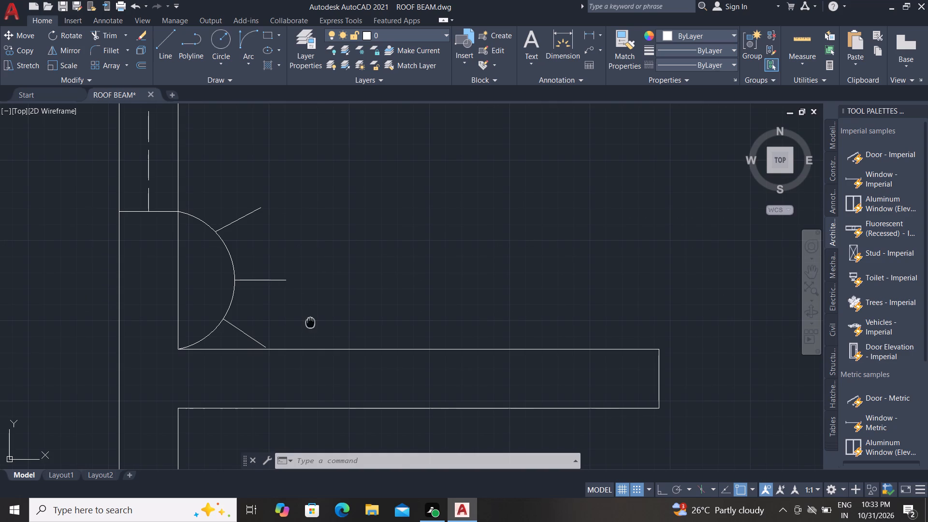
middle_click_drag(310, 322, 292, 331)
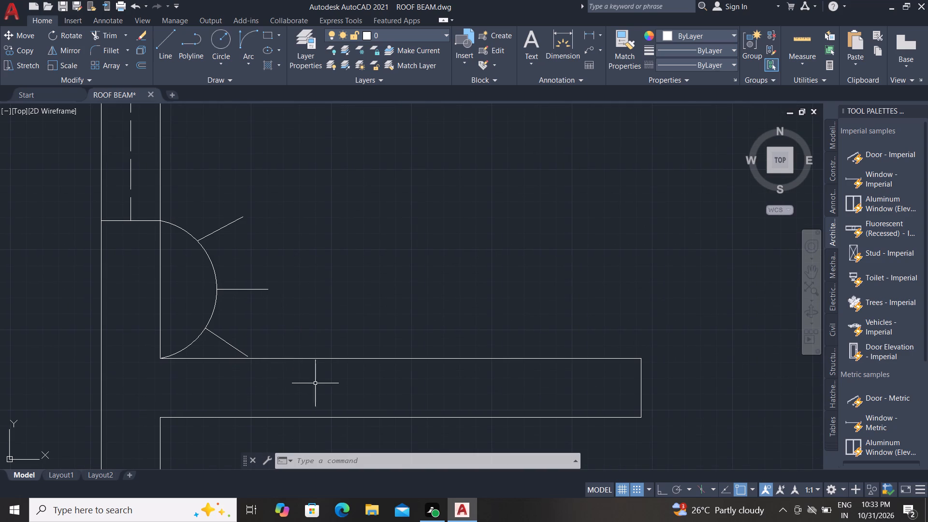
scroll(318, 385, "down", 2)
scroll(364, 295, "down", 3)
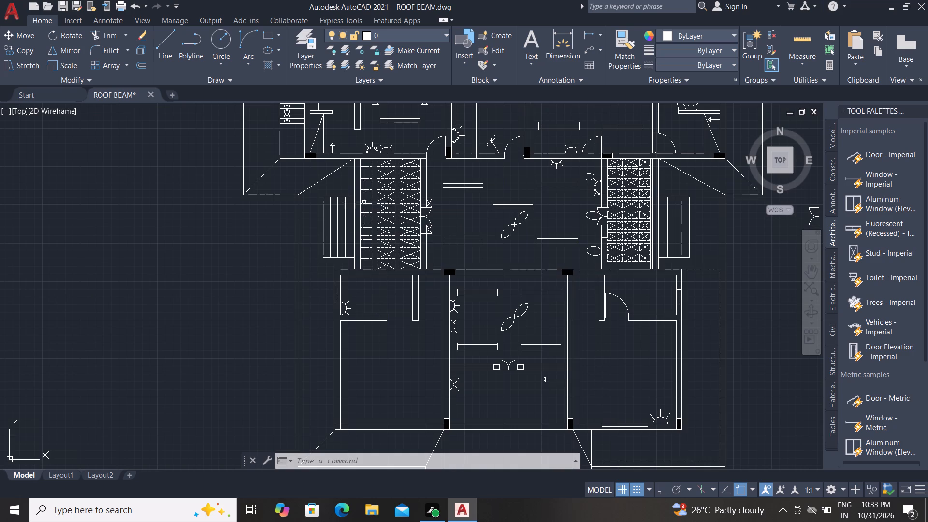
scroll(375, 179, "down", 1)
scroll(388, 337, "up", 2)
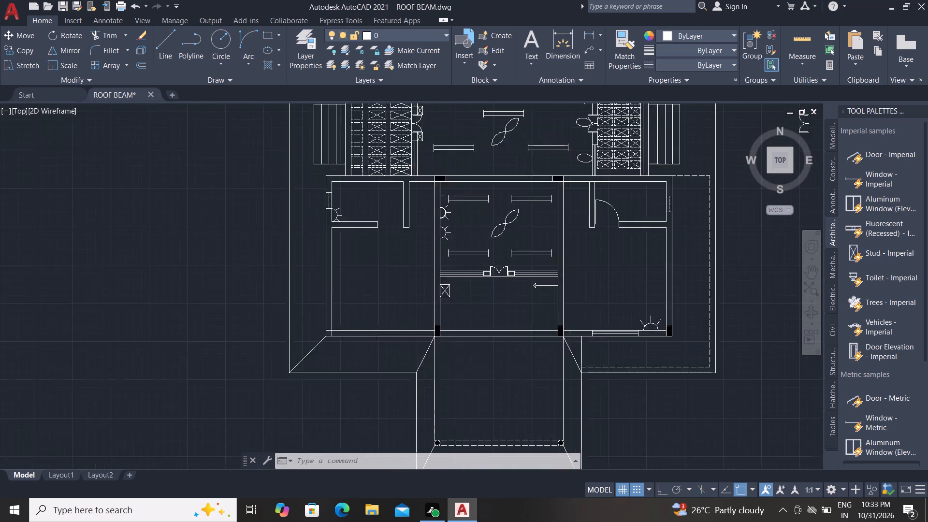
scroll(389, 337, "up", 2)
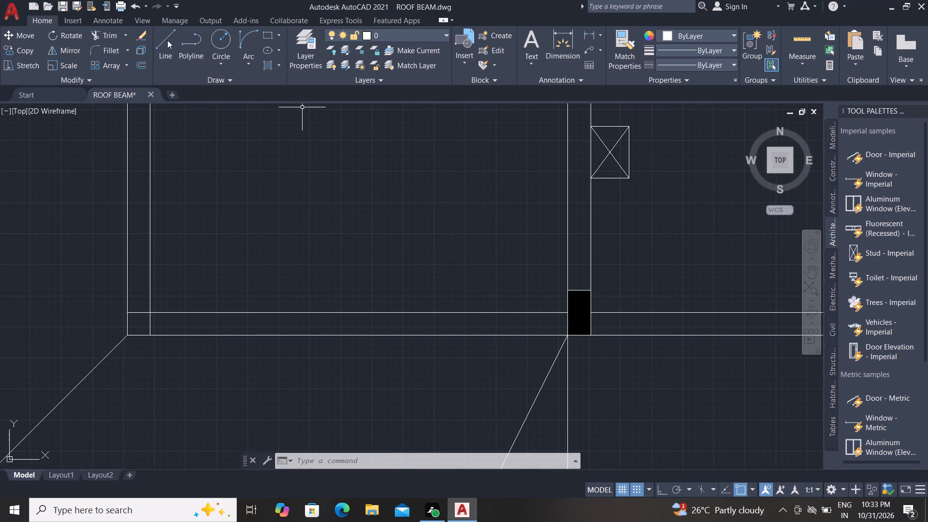
left_click(164, 37)
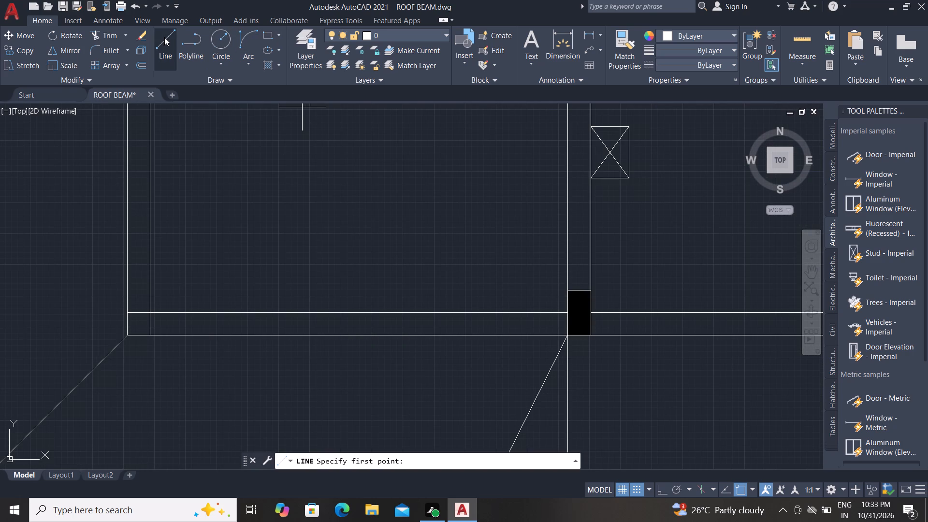
left_click(264, 311)
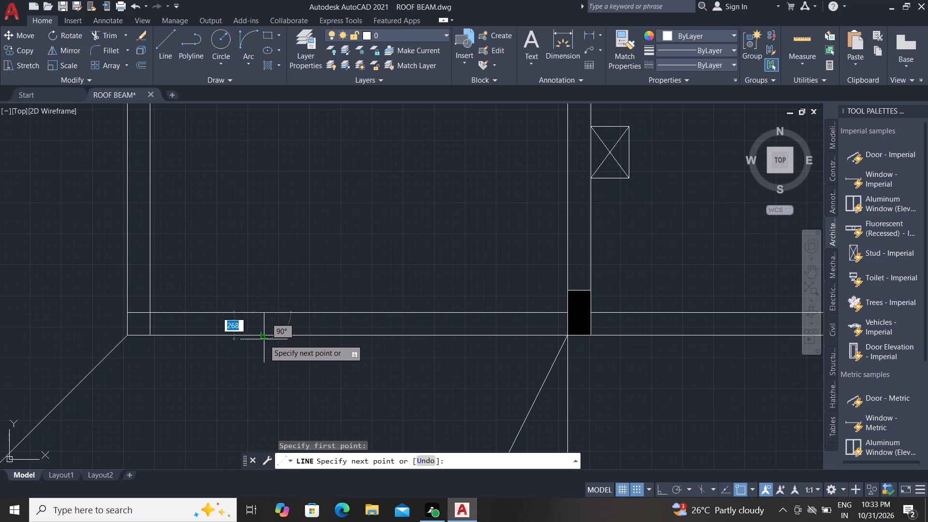
left_click(267, 337)
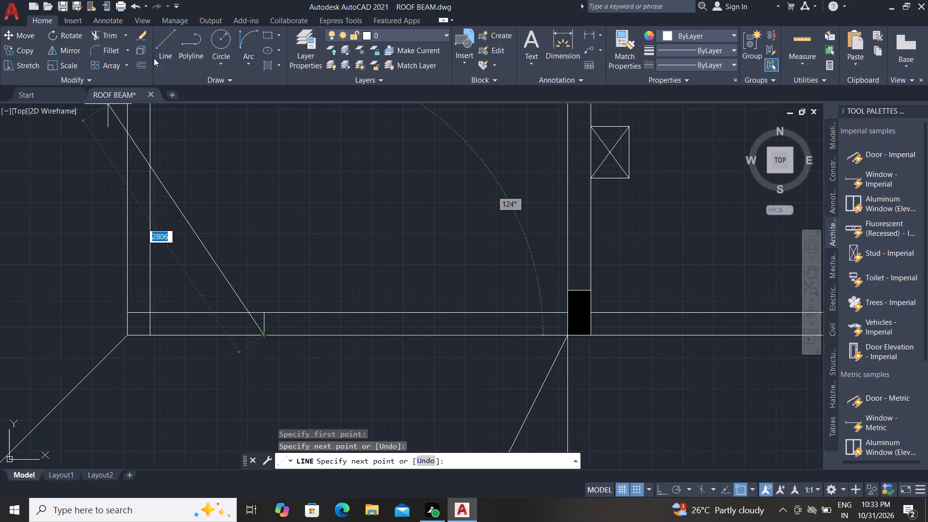
left_click(166, 36)
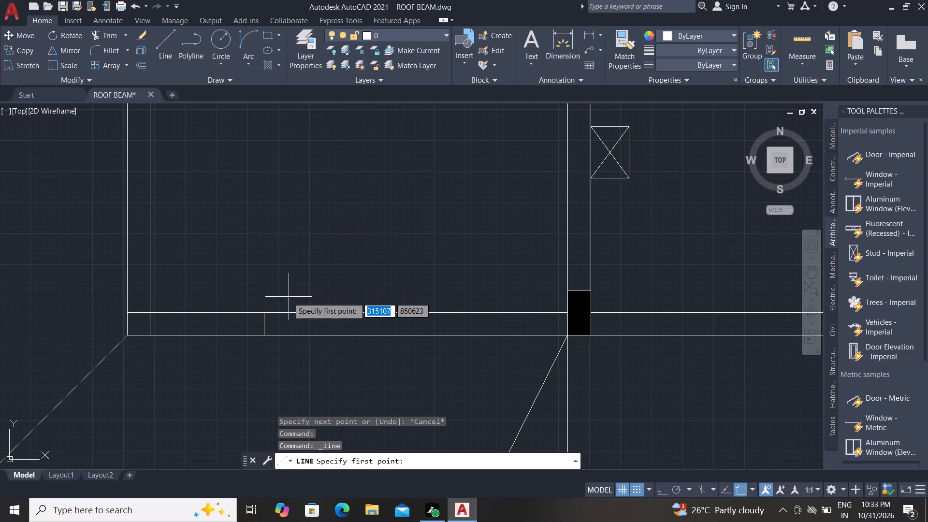
left_click(432, 313)
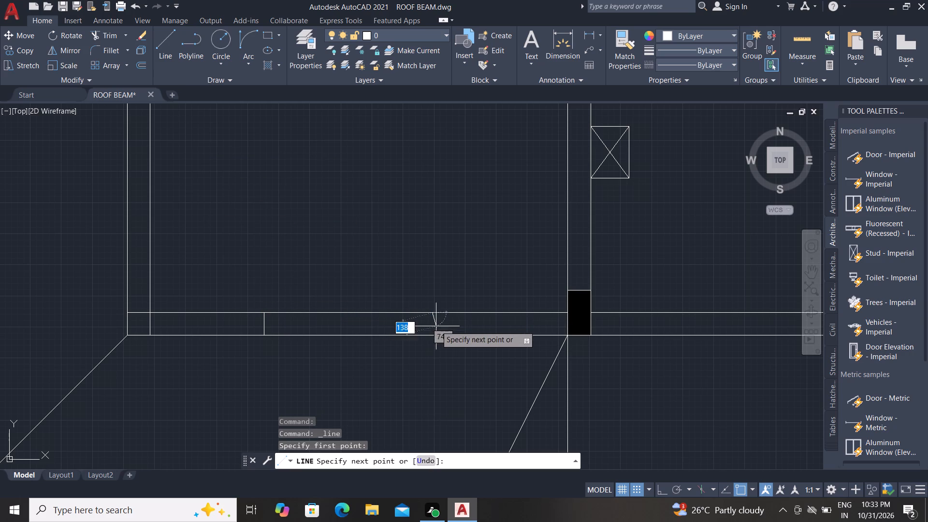
left_click(433, 334)
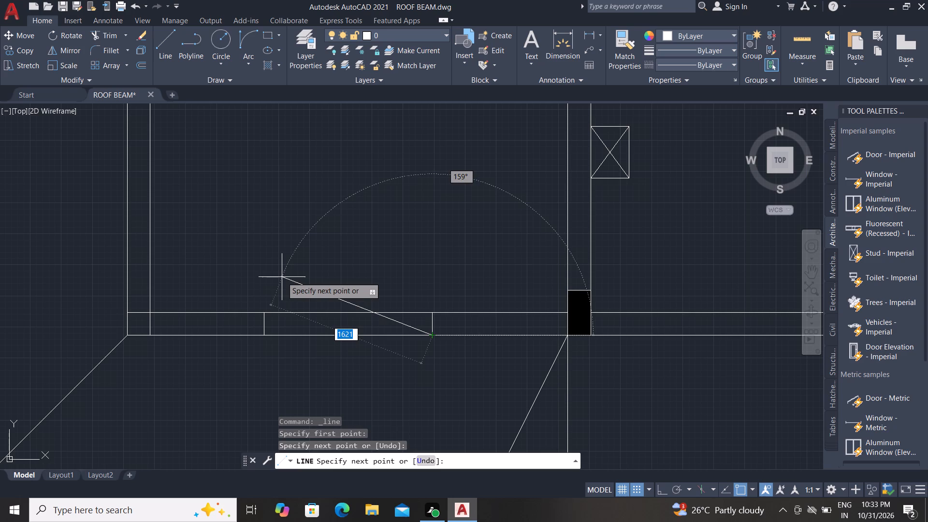
key("Escape")
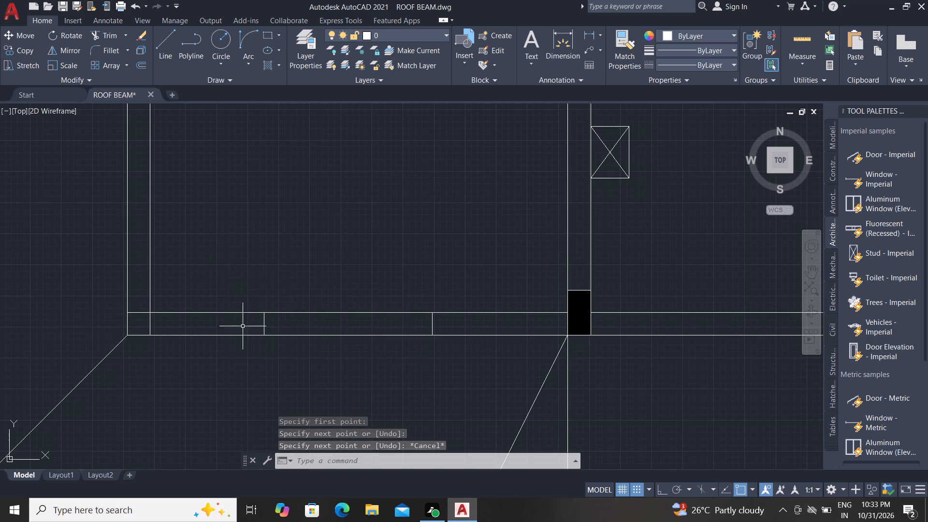
Draw a horizontal line joining the midpoints of the two window jamb lines.
scroll(246, 328, "up", 3)
scroll(187, 284, "down", 2)
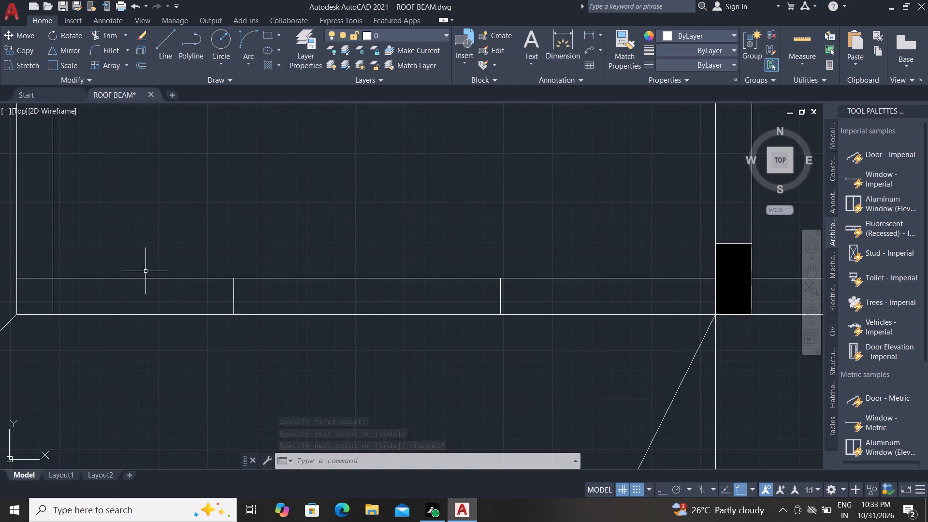
left_click(168, 34)
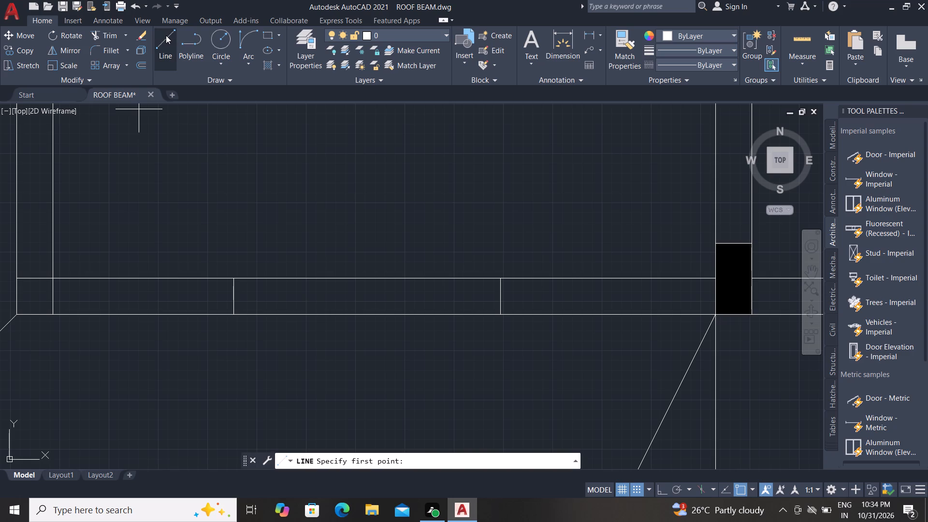
middle_click_drag(230, 214, 225, 210)
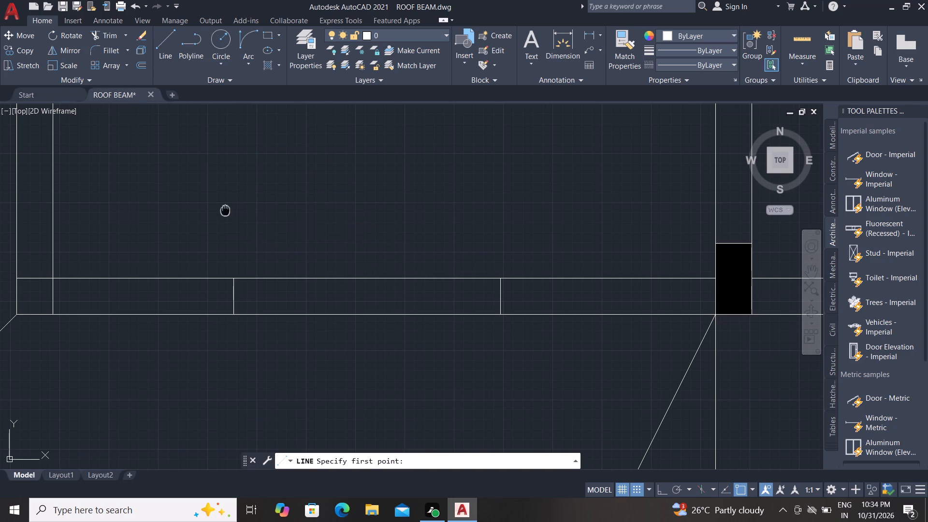
middle_click_drag(225, 210, 225, 210)
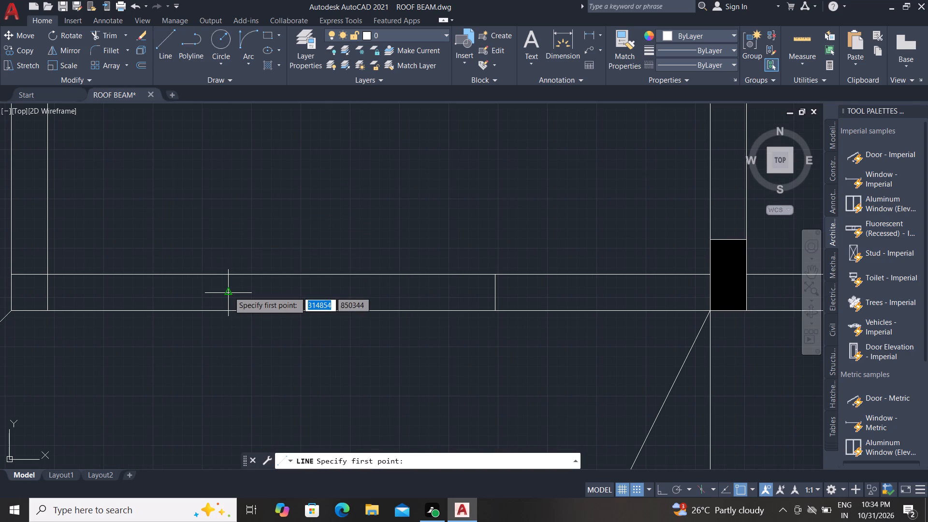
left_click(229, 291)
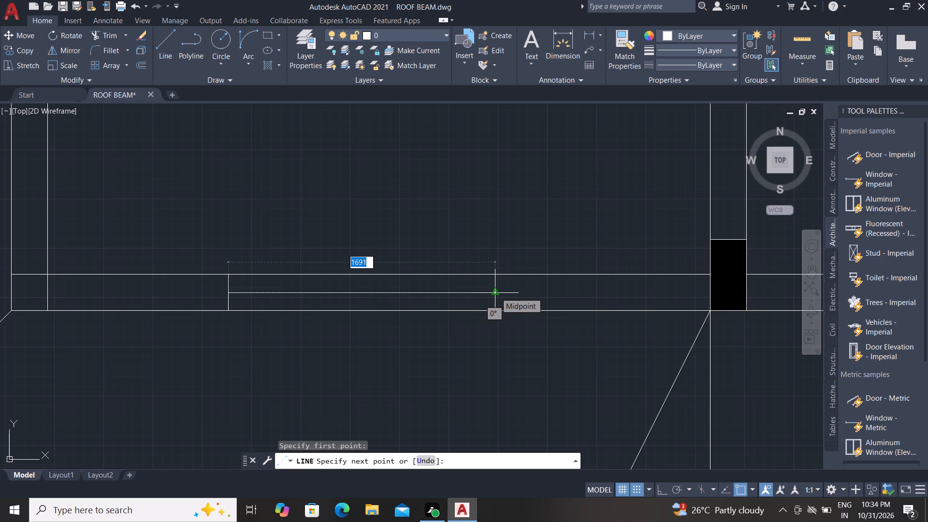
left_click(495, 292)
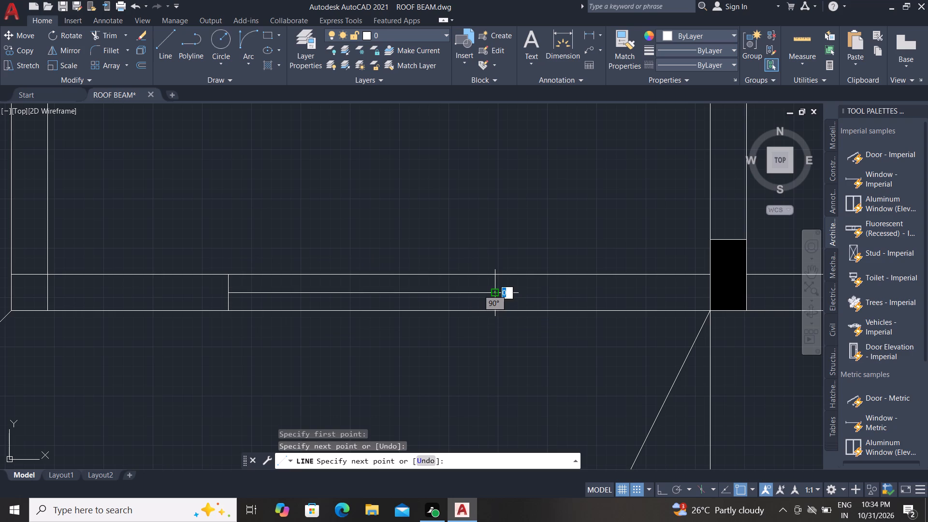
key("Escape")
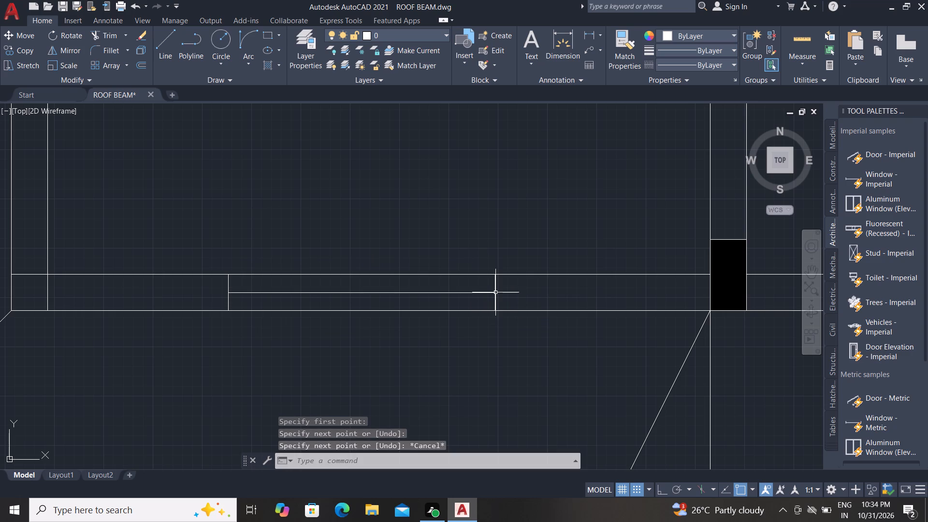
Offset the window's centre line by 40 toward the room interior to form the glazing lines.
type("O")
key("space")
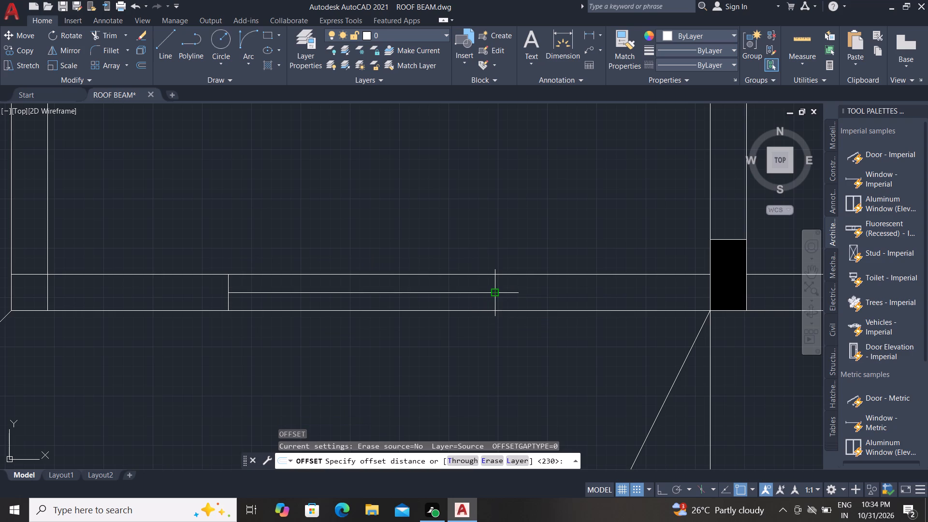
key("4")
type("0")
key("space")
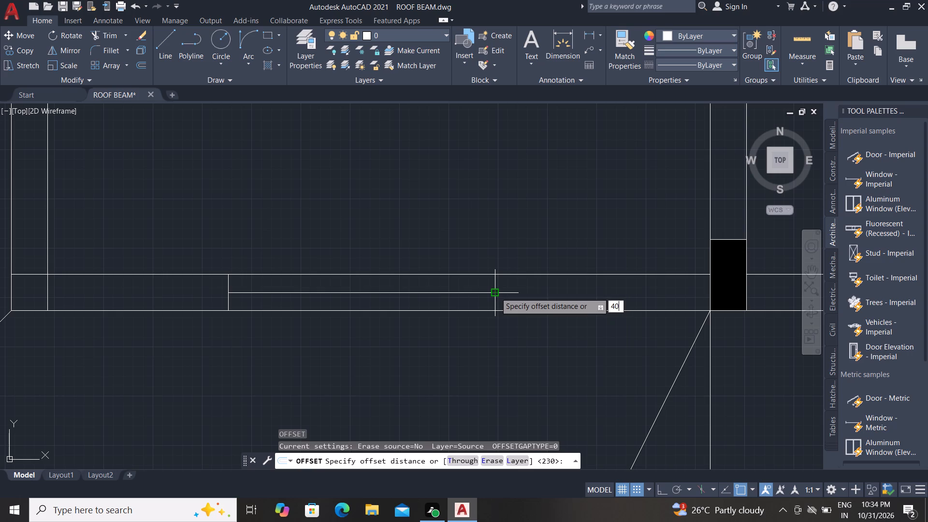
left_click(462, 293)
left_click(465, 273)
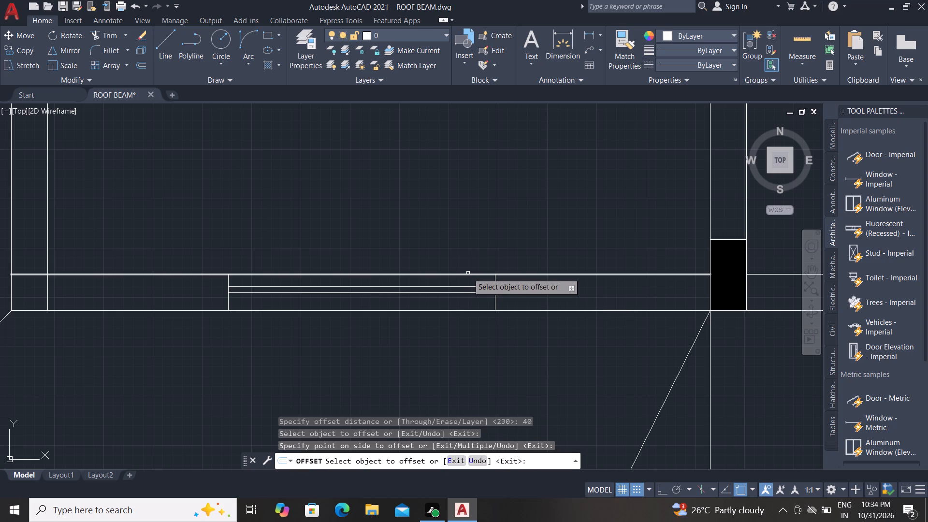
key("Escape")
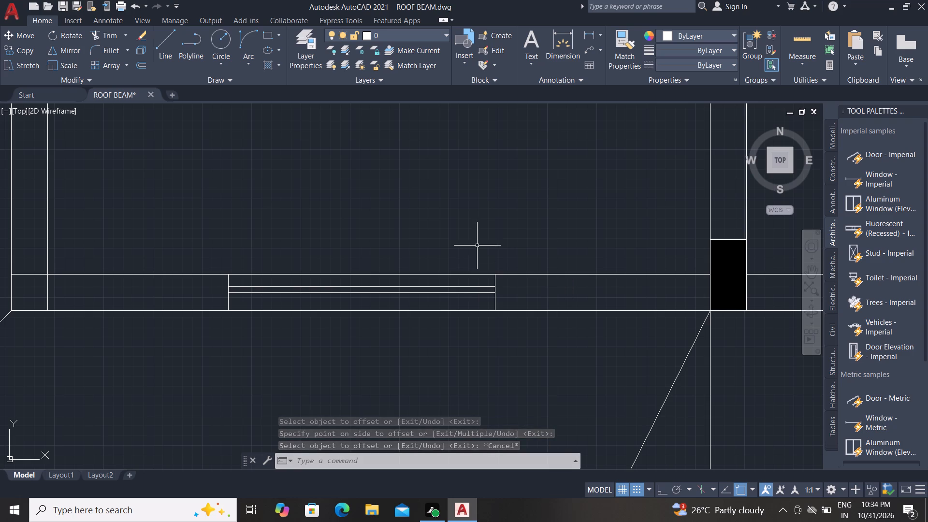
Trim the overlapping inner wall lines at the plan's lower-left outer corner to form a clean wall corner.
scroll(384, 159, "down", 2)
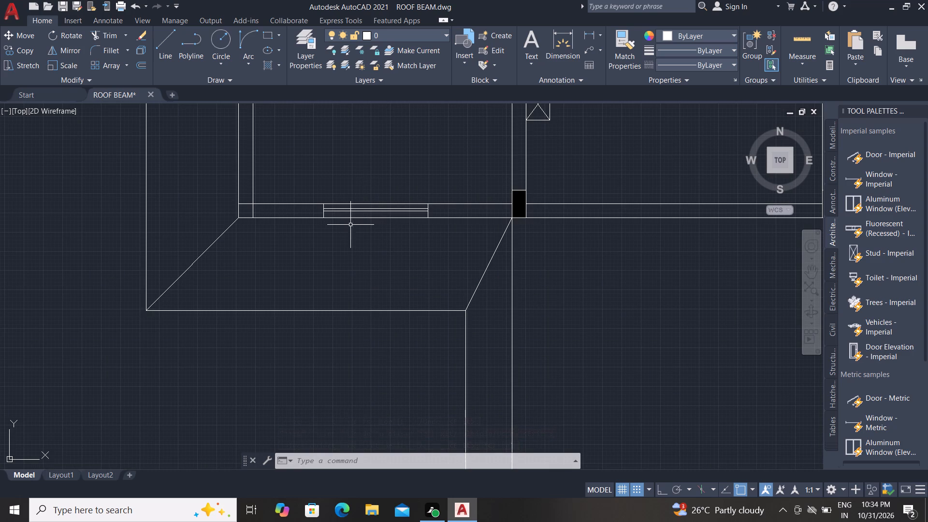
scroll(232, 194, "up", 2)
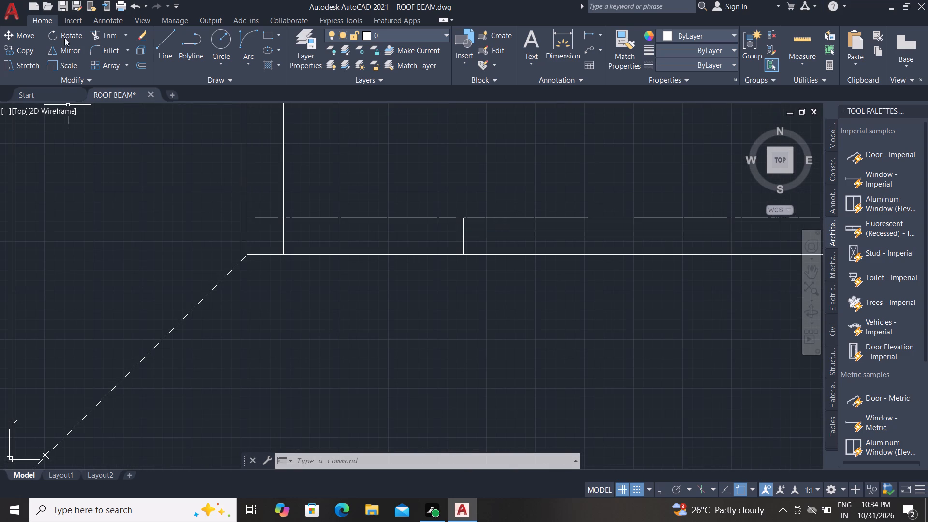
left_click(111, 32)
scroll(282, 235, "up", 2)
left_click(245, 179)
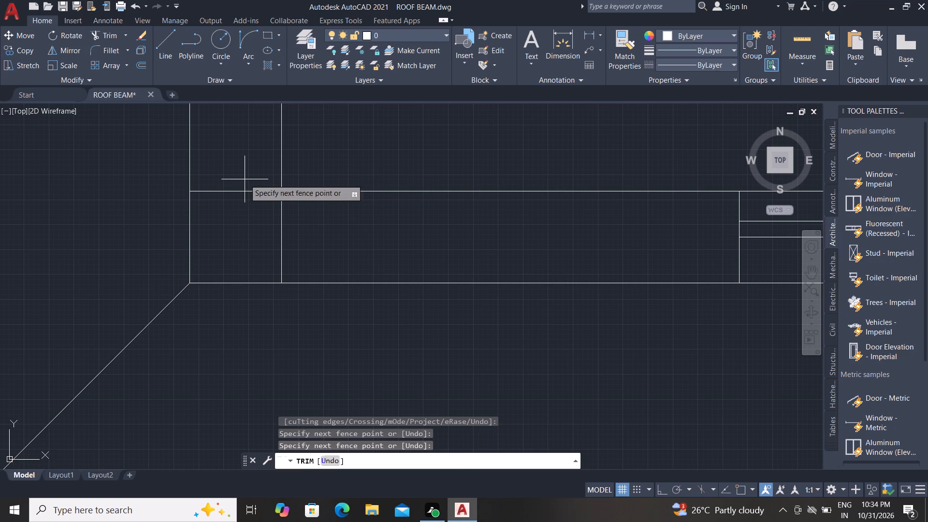
left_click(284, 235)
scroll(258, 235, "down", 4)
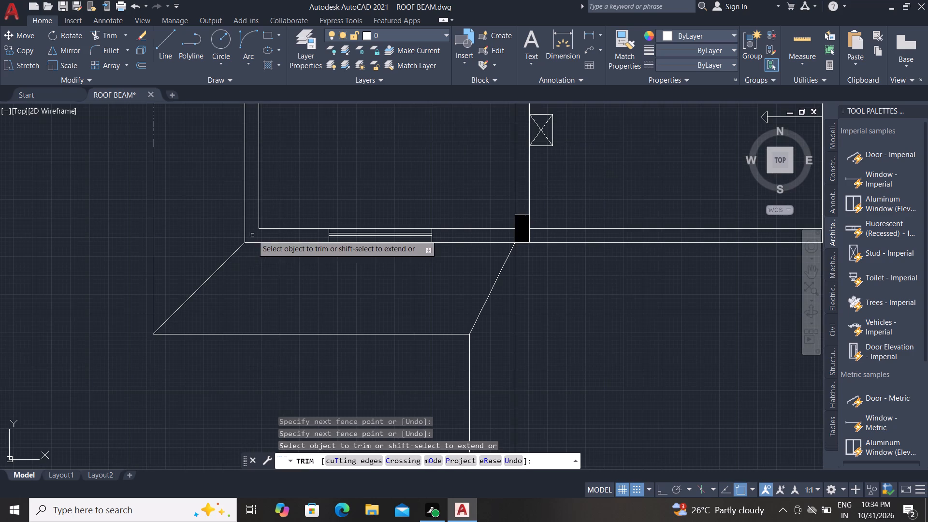
scroll(284, 275, "down", 2)
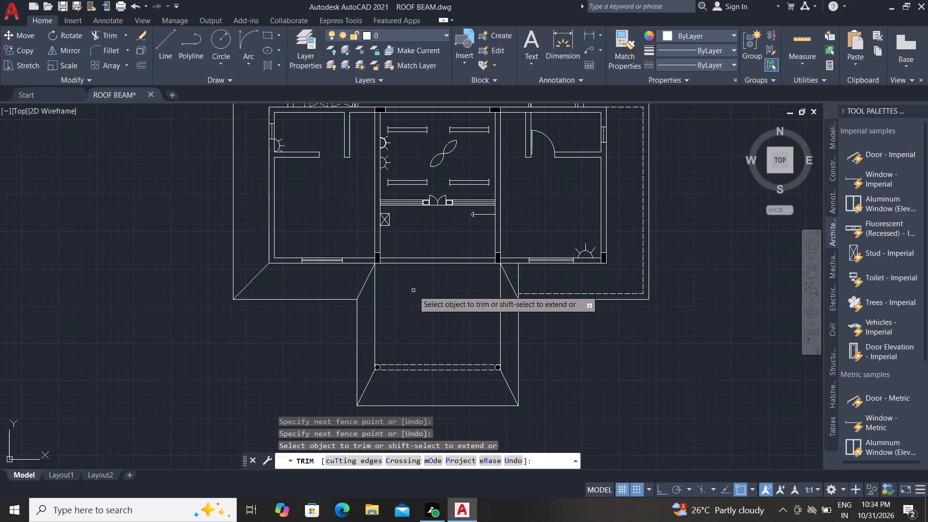
key("Escape")
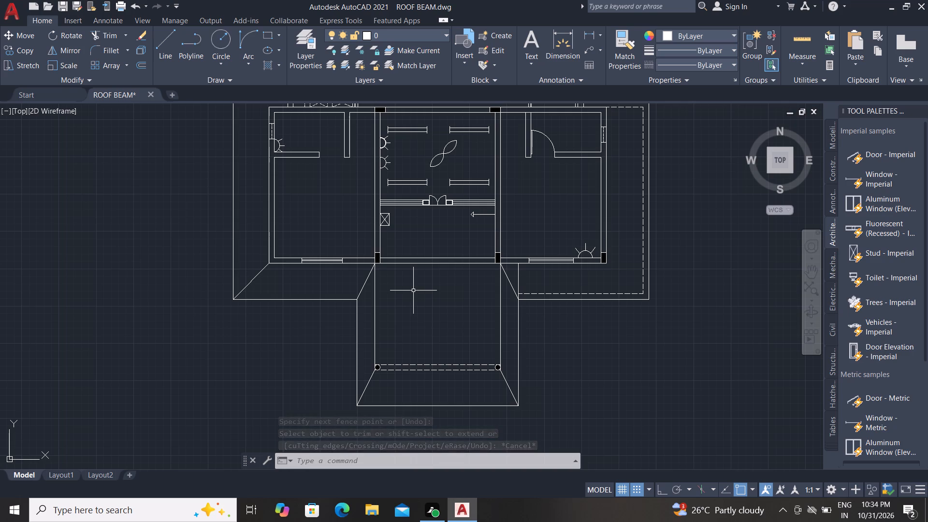
Draw a circle of about 340 radius near the left side of the front porch, below the central hall.
scroll(377, 275, "up", 2)
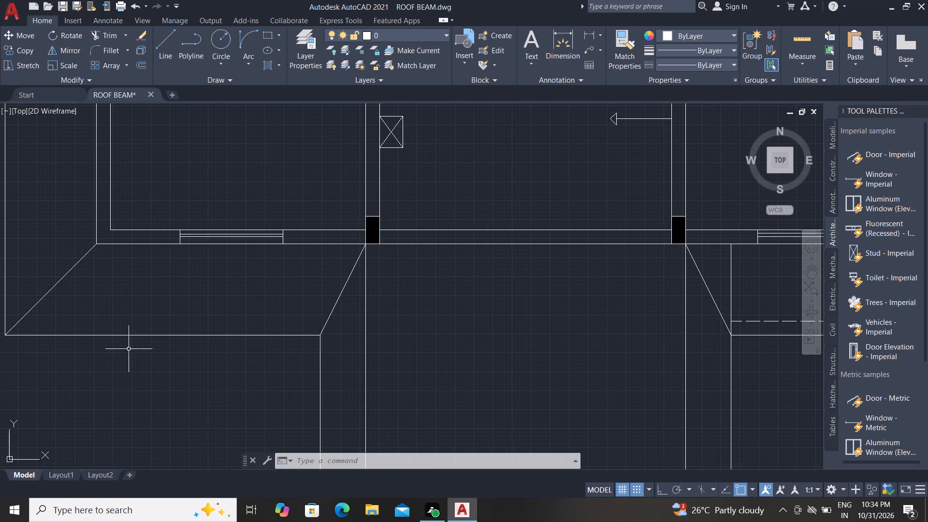
scroll(0, 346, "down", 3)
scroll(170, 311, "up", 3)
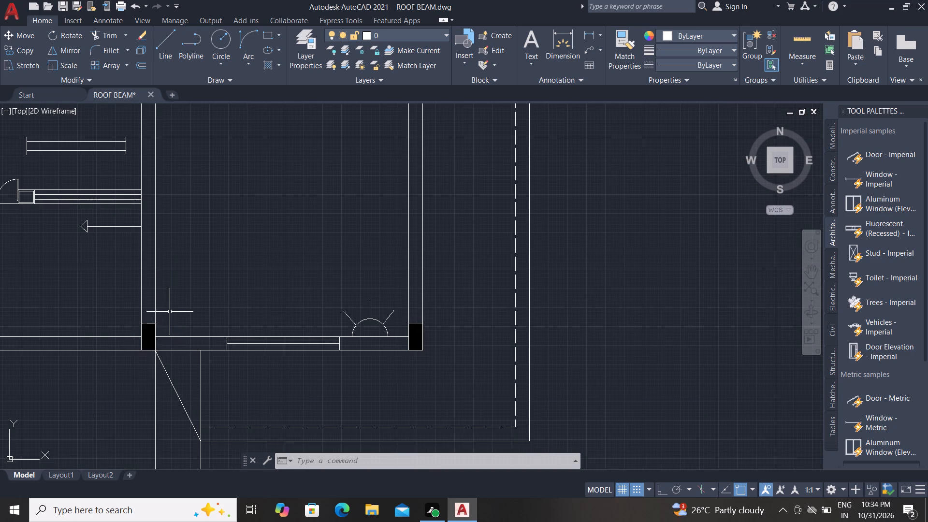
scroll(301, 275, "down", 2)
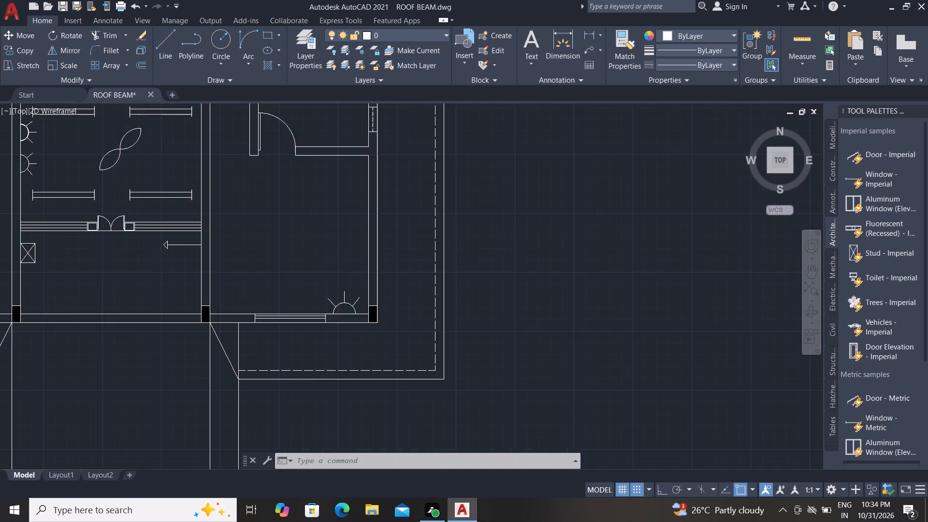
scroll(218, 315, "up", 3)
scroll(223, 275, "down", 3)
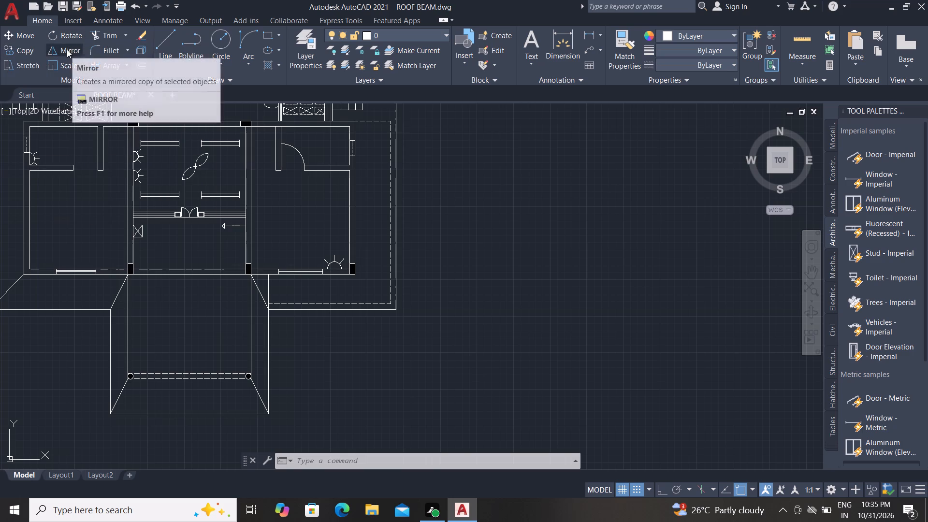
left_click(220, 39)
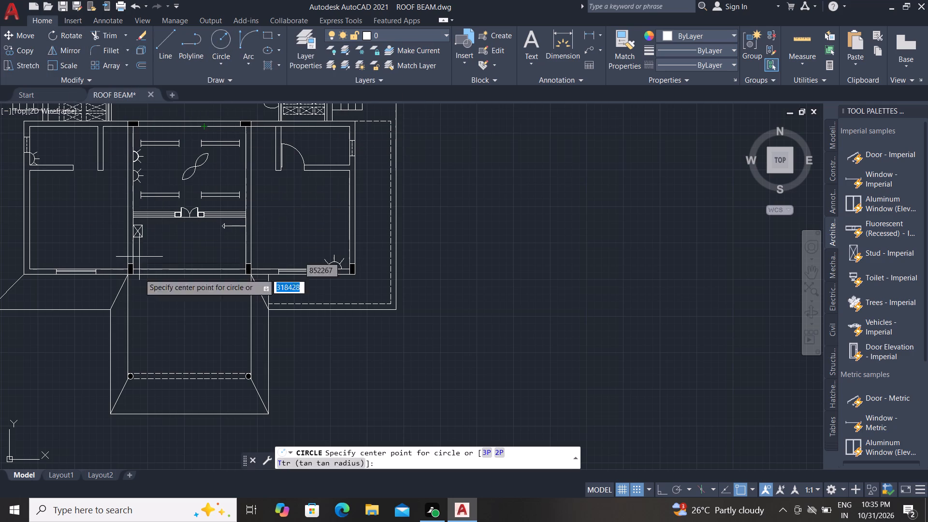
scroll(140, 334, "up", 1)
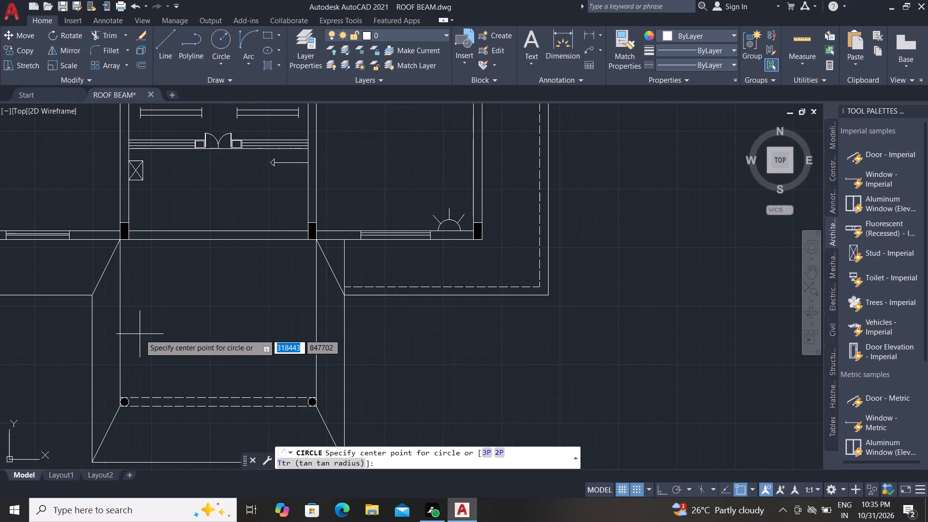
scroll(140, 334, "up", 1)
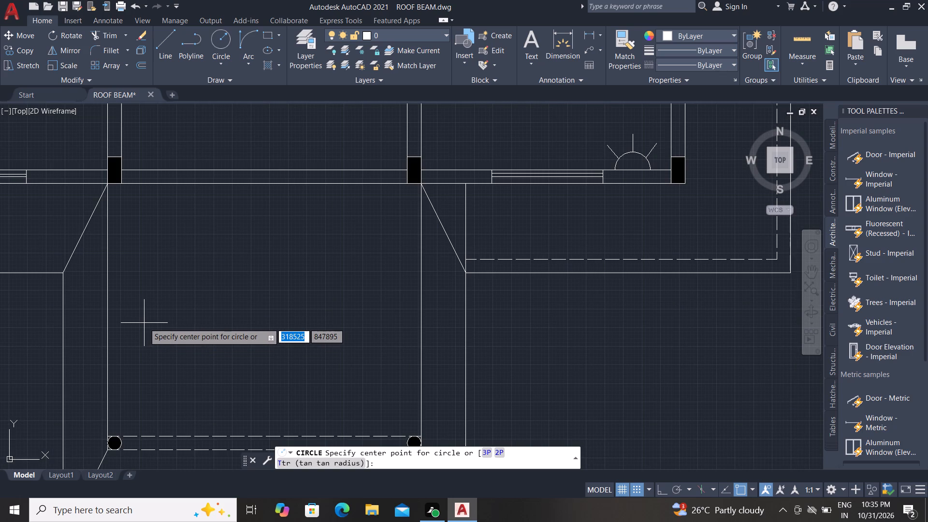
left_click(144, 323)
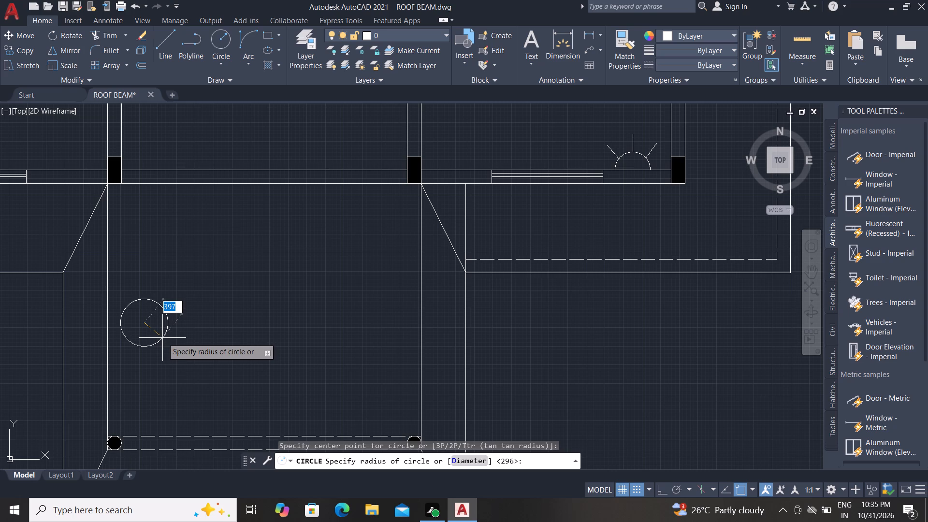
left_click(159, 337)
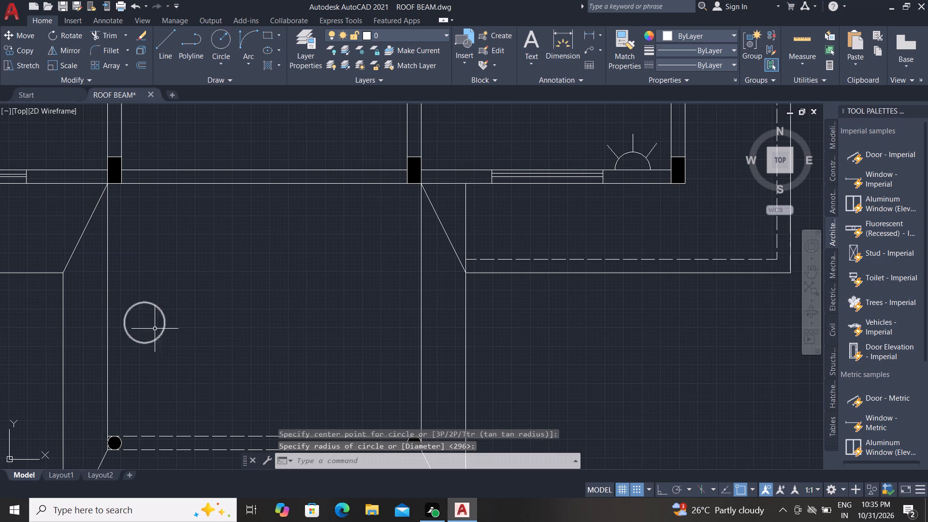
Copy the porch circle from its centre about 4014 horizontally to the right, with Ortho on.
left_click(20, 50)
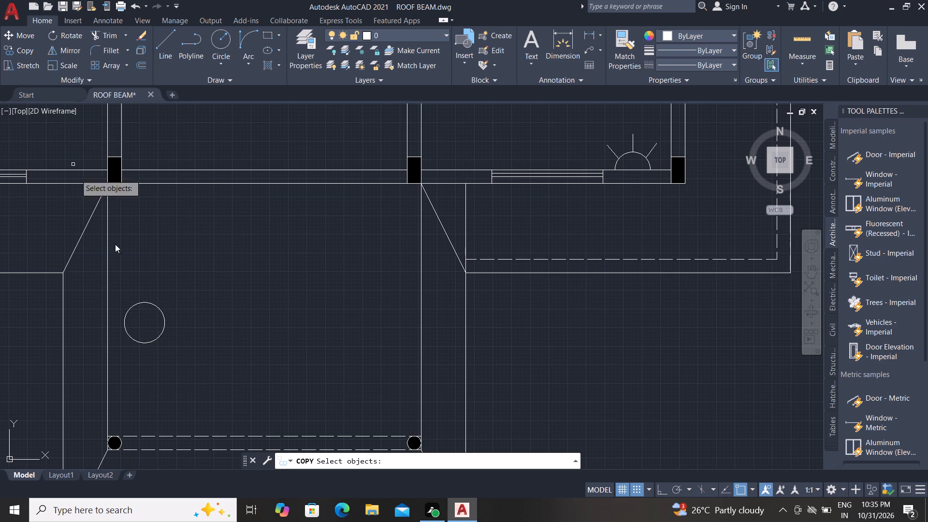
left_click(164, 317)
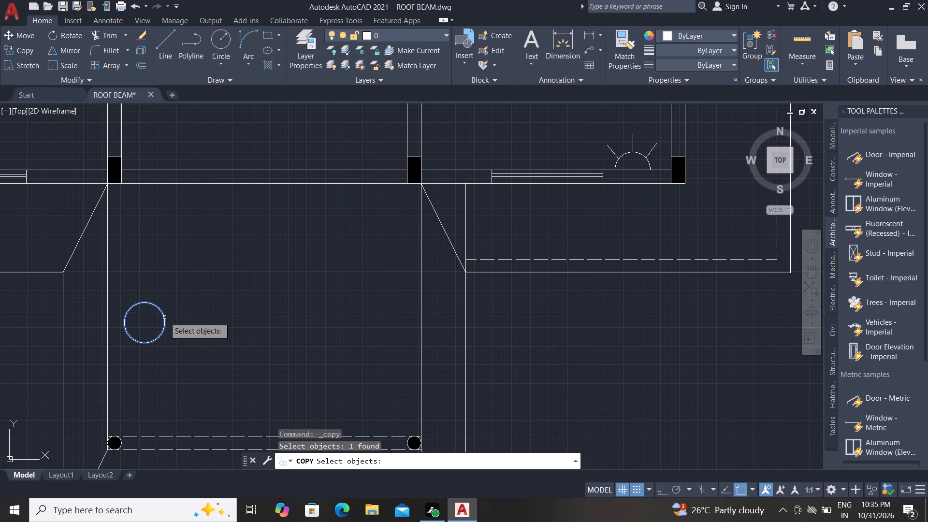
right_click(149, 338)
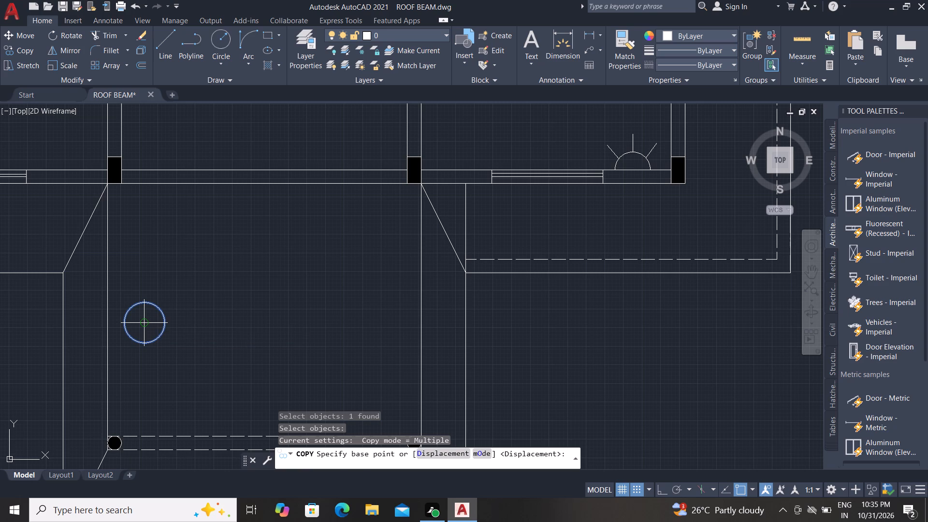
left_click(142, 323)
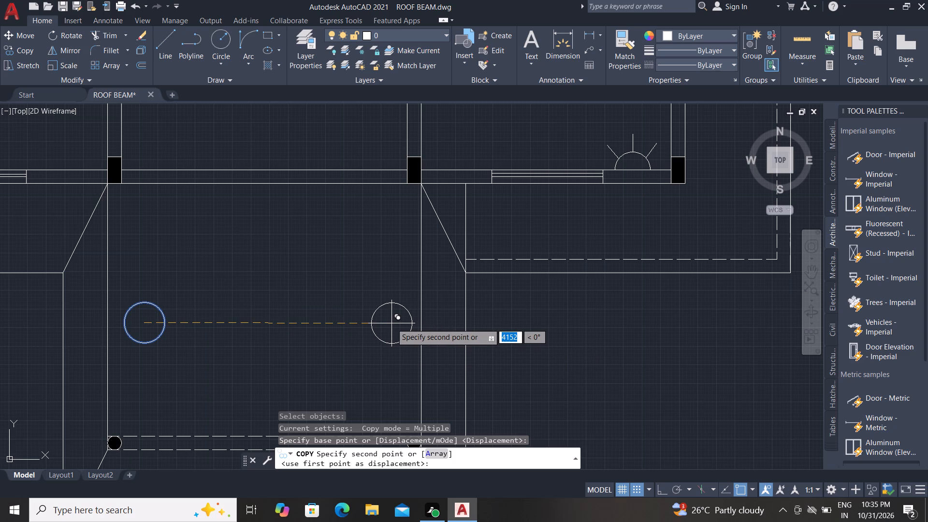
key("F8")
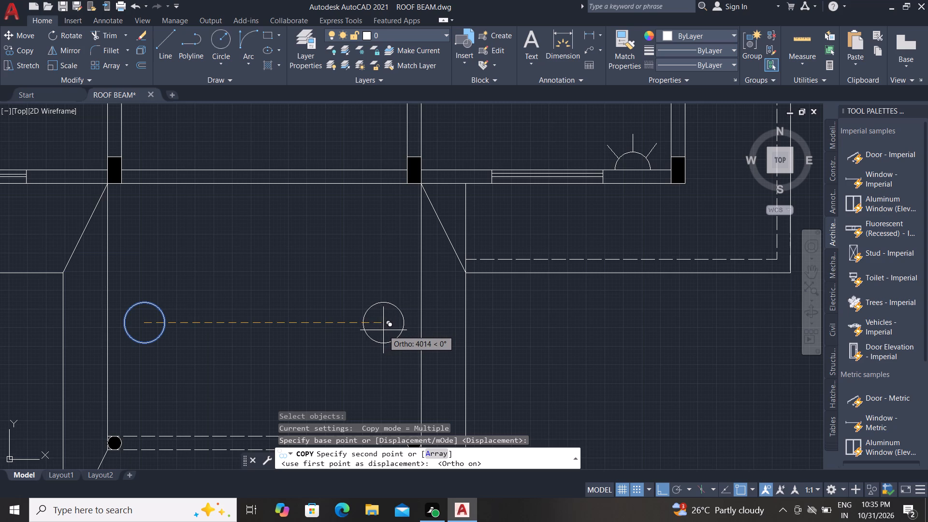
left_click(383, 330)
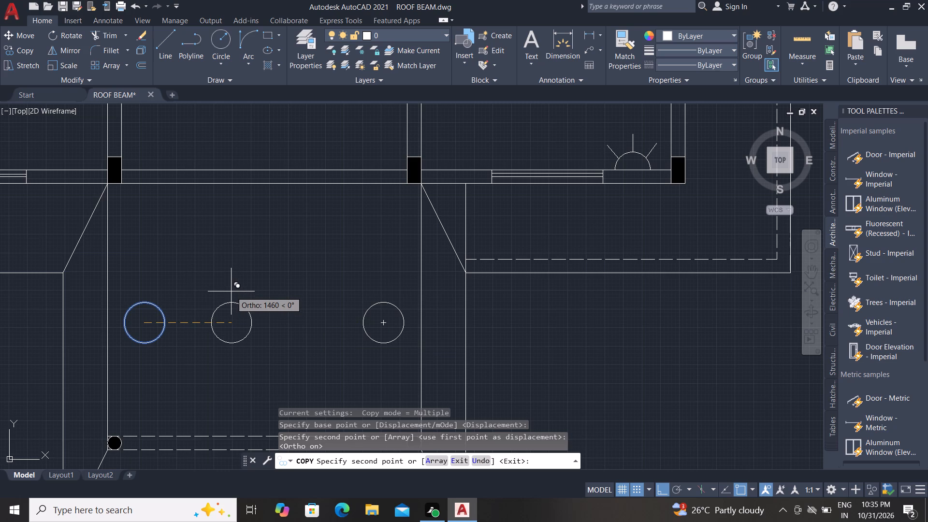
key("Escape")
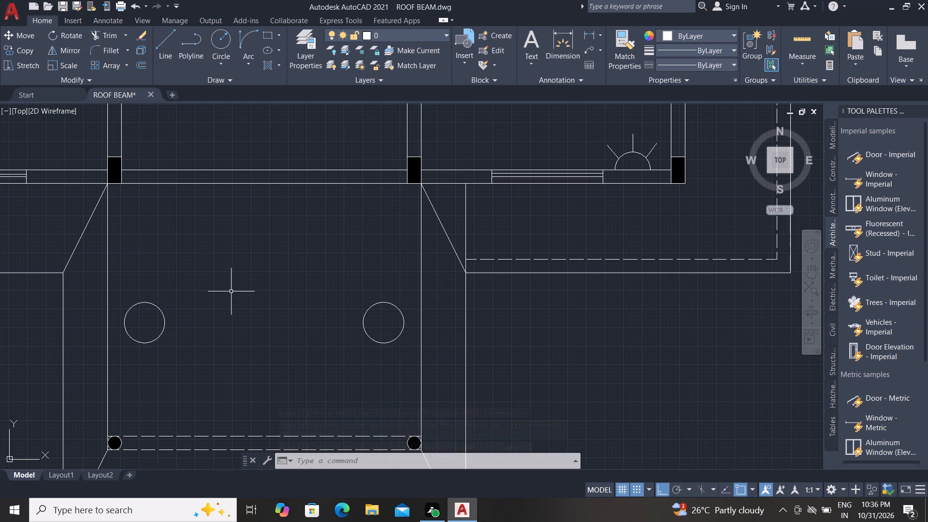
Draw a vertical and a horizontal diameter line between the quadrants of the porch's left circle, forming a cross.
left_click(165, 36)
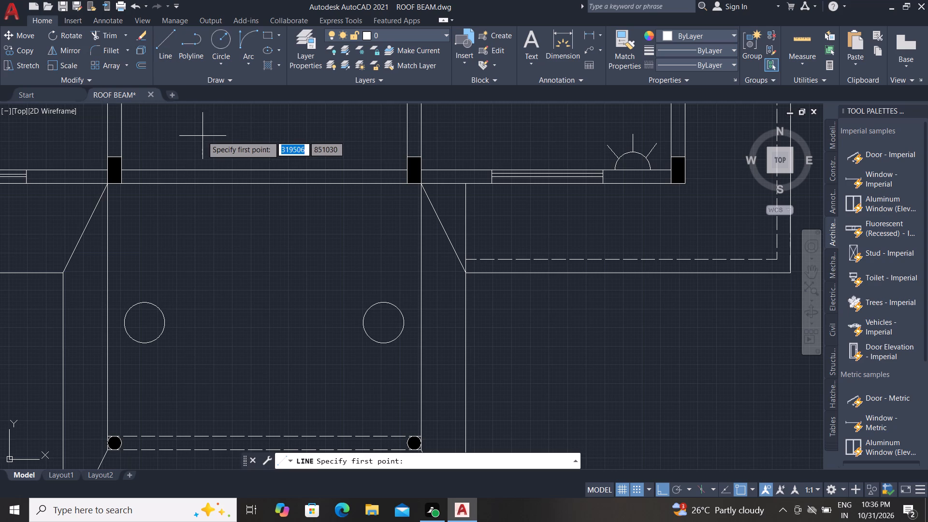
middle_click_drag(225, 257, 243, 202)
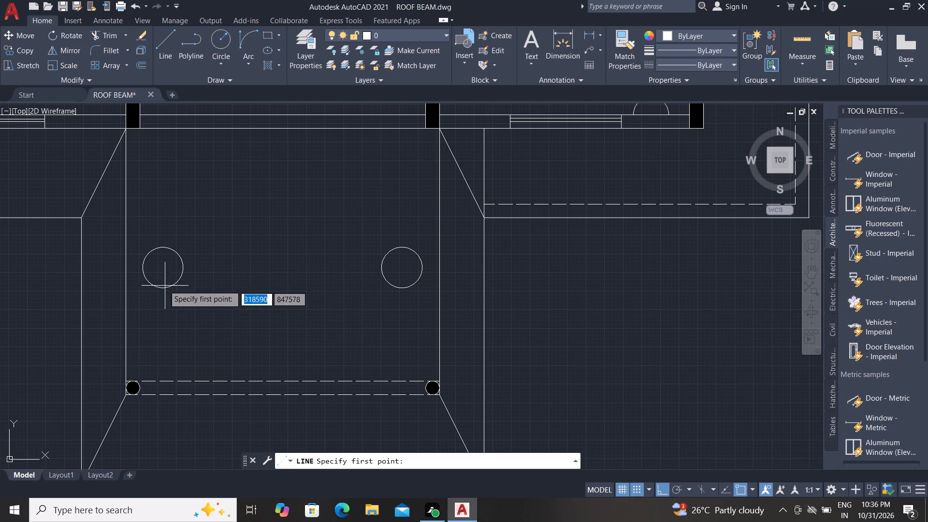
scroll(152, 283, "up", 2)
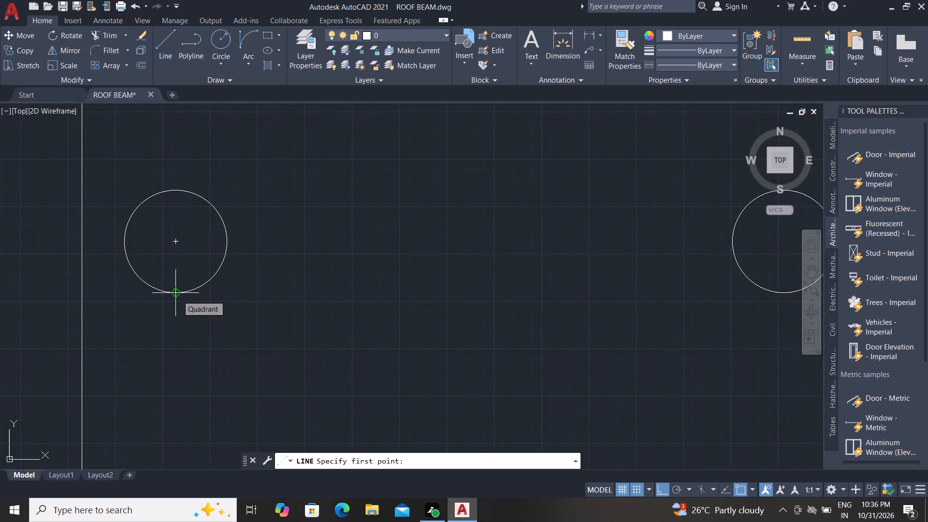
left_click(177, 295)
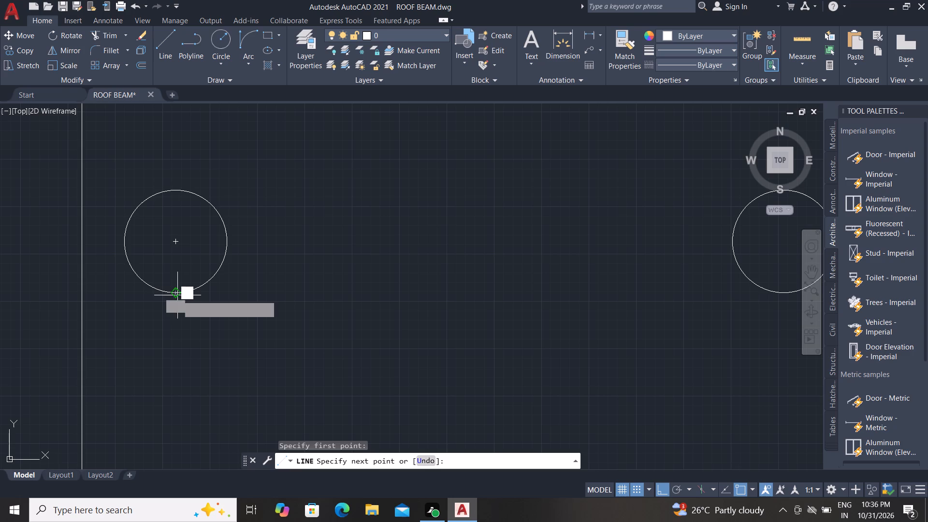
left_click(176, 190)
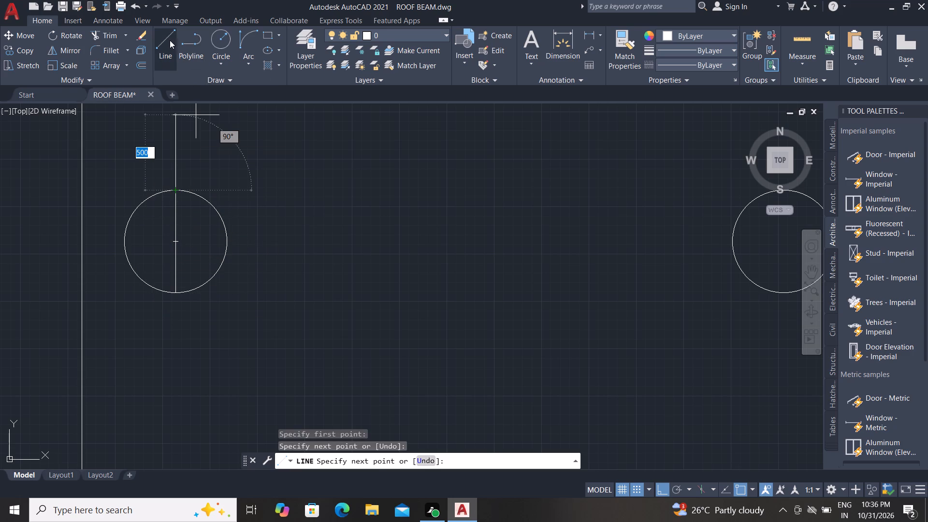
left_click(164, 37)
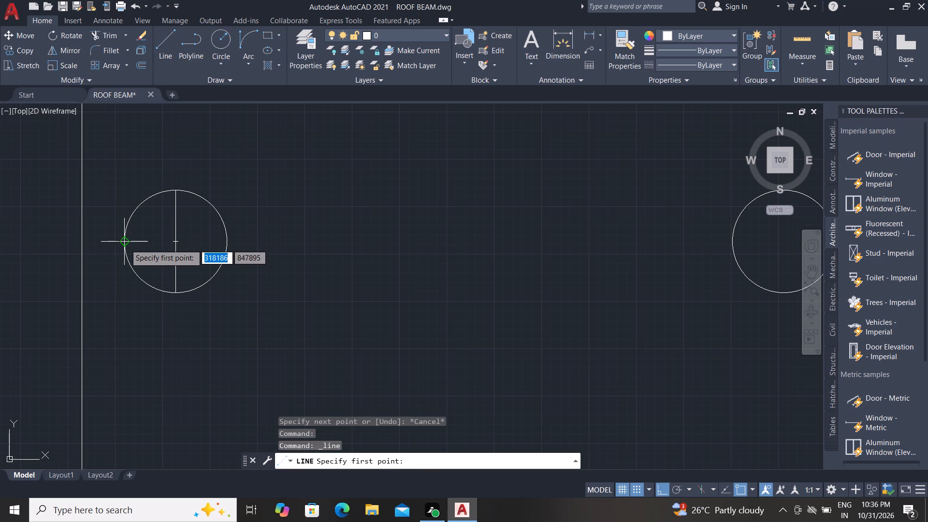
left_click(125, 244)
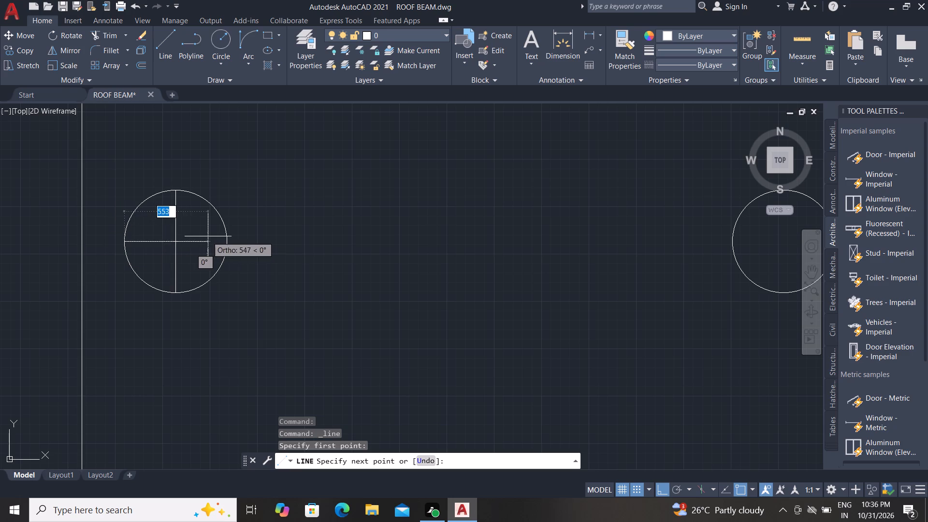
left_click(229, 238)
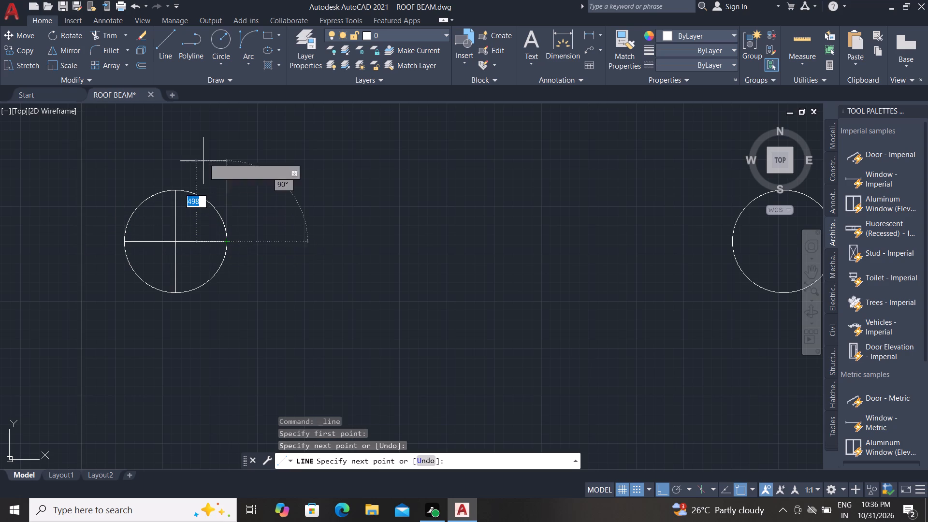
Draw a horizontal diameter line between the quadrants of the porch's right circle.
left_click(165, 36)
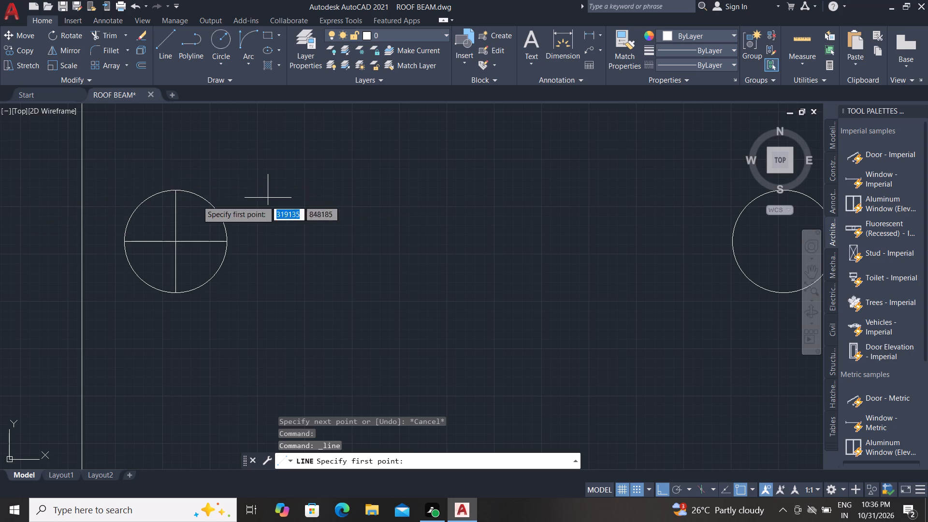
scroll(0, 248, "down", 2)
scroll(292, 238, "up", 2)
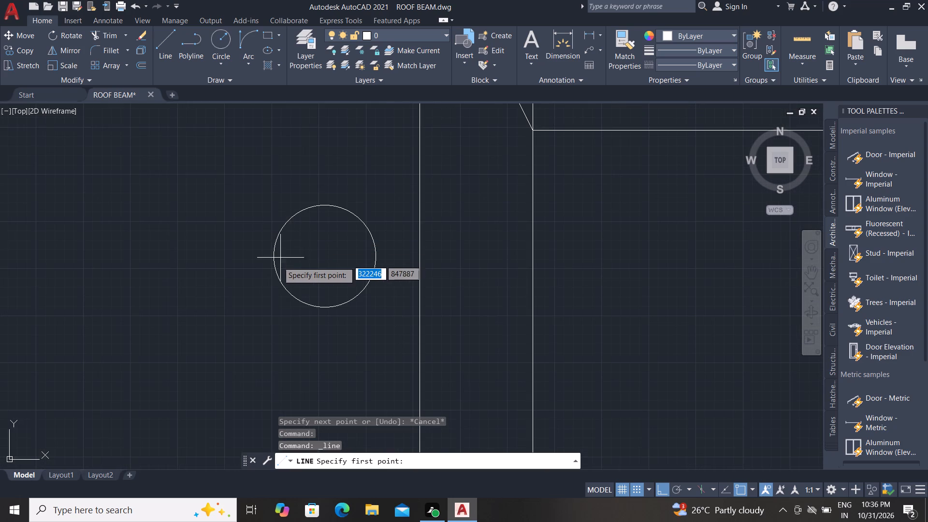
left_click(273, 254)
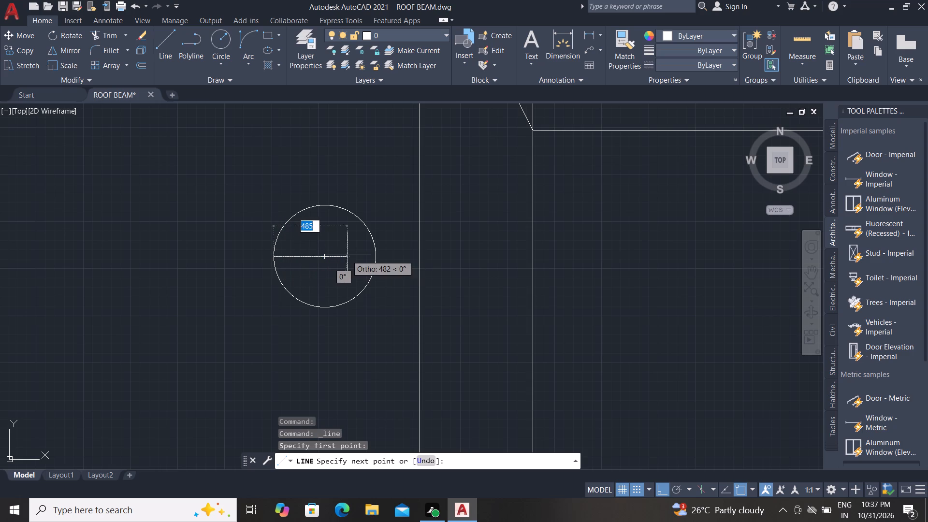
left_click(374, 254)
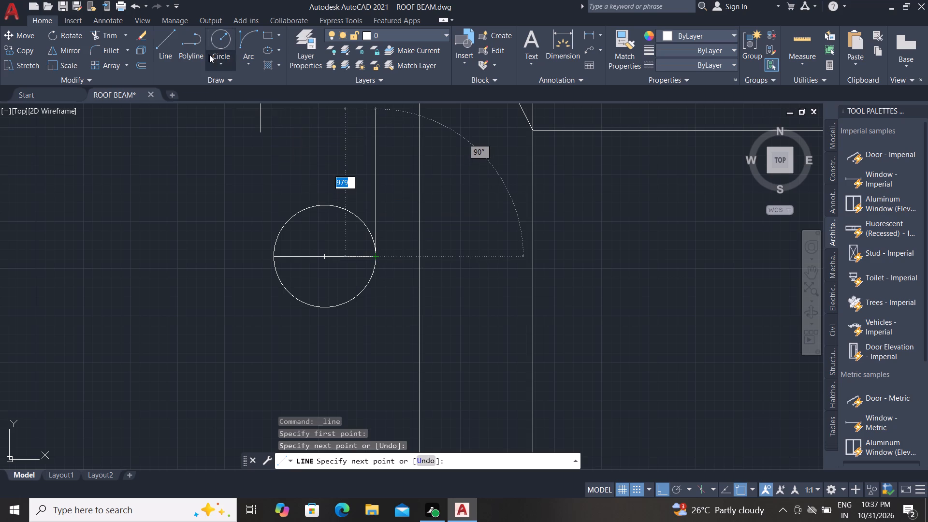
Draw a vertical diameter line between the top and bottom quadrants of the porch's right circle, completing its cross.
left_click(158, 44)
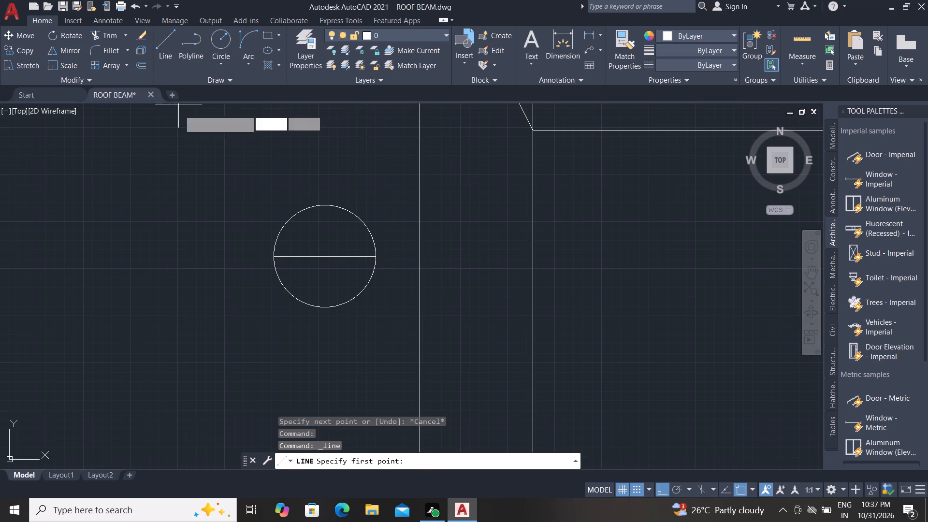
left_click(327, 206)
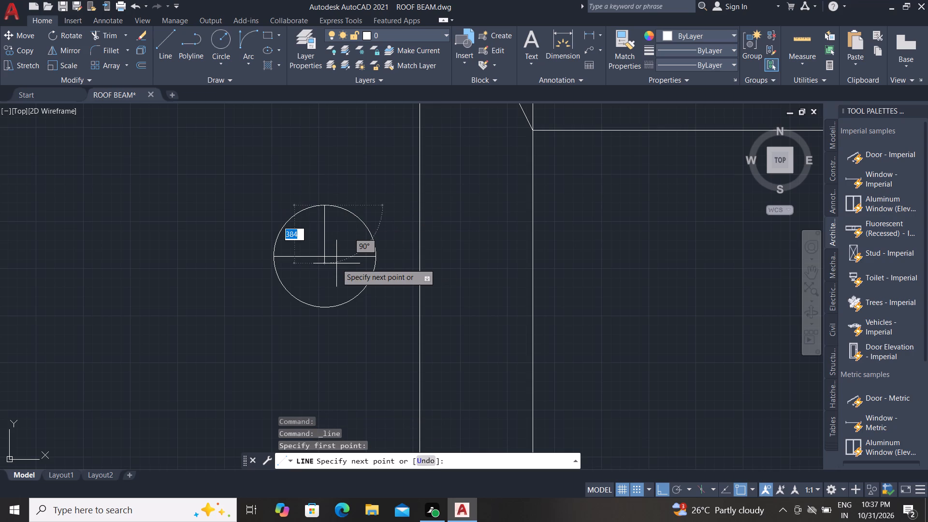
left_click(325, 307)
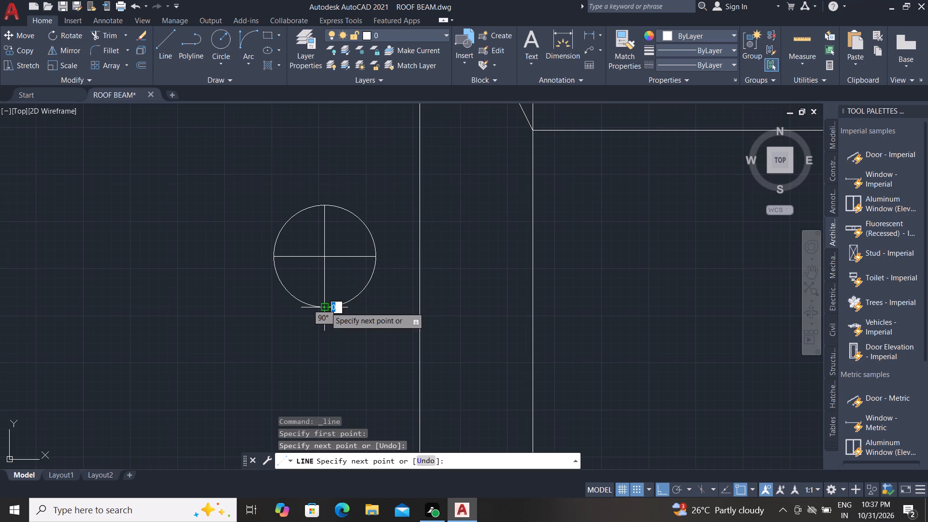
key("Escape")
key("Escape")
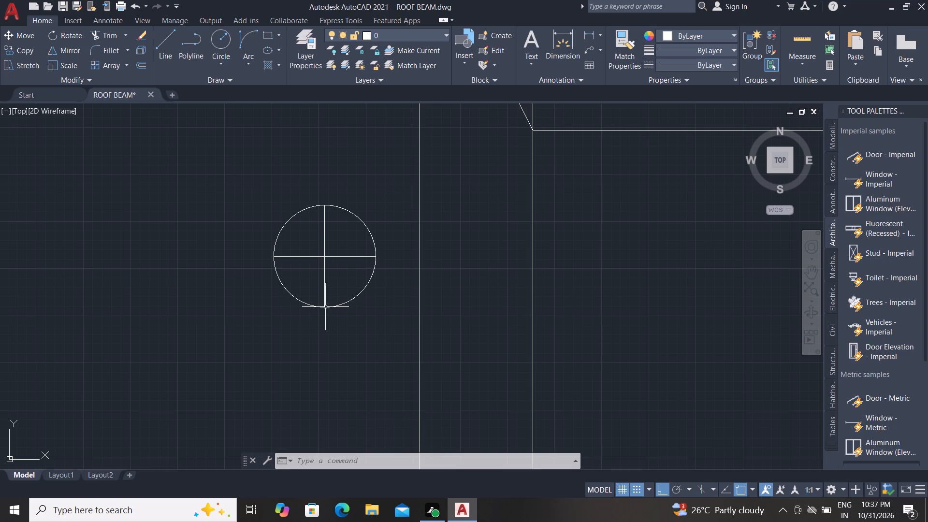
Offset the inner line of the central hall's front wall by 230 upwards into the hall, between the two columns.
type("O")
key("space")
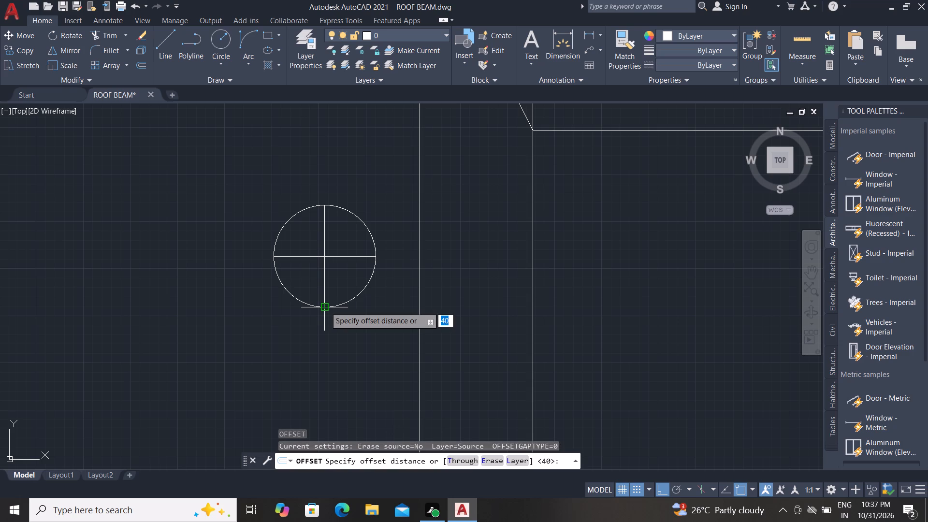
type("23")
type("0")
key("space")
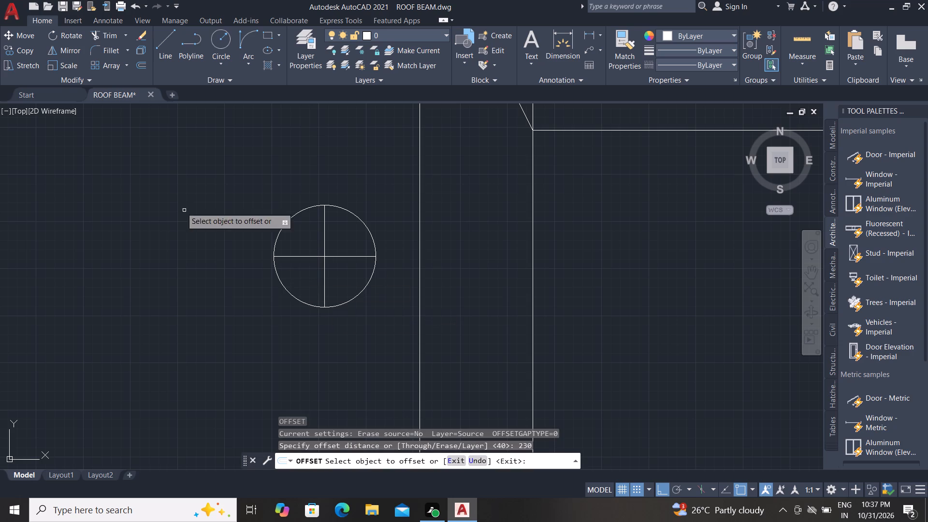
scroll(255, 308, "down", 2)
scroll(262, 362, "down", 2)
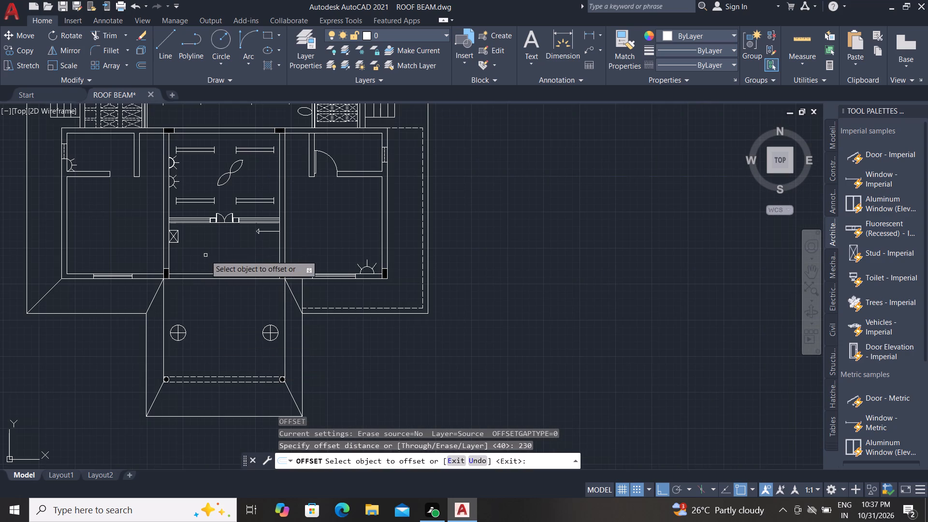
scroll(205, 255, "up", 2)
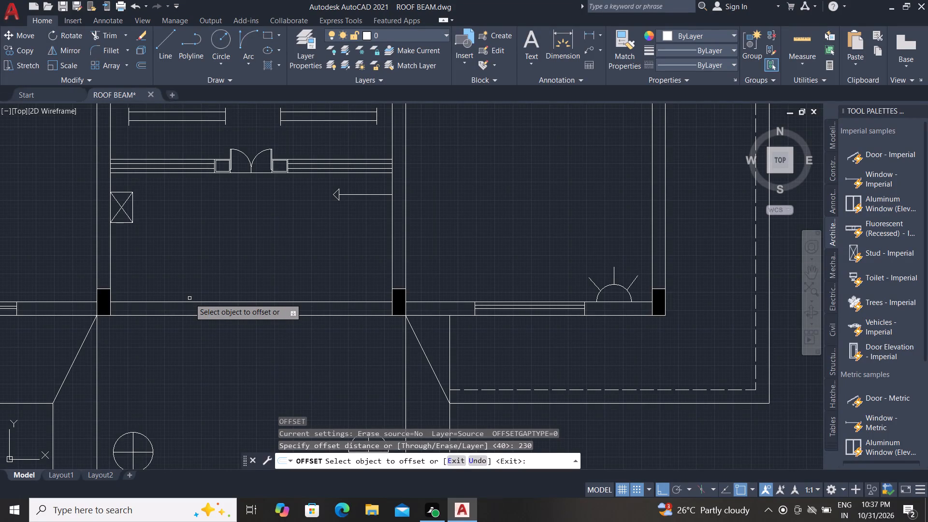
left_click(189, 298)
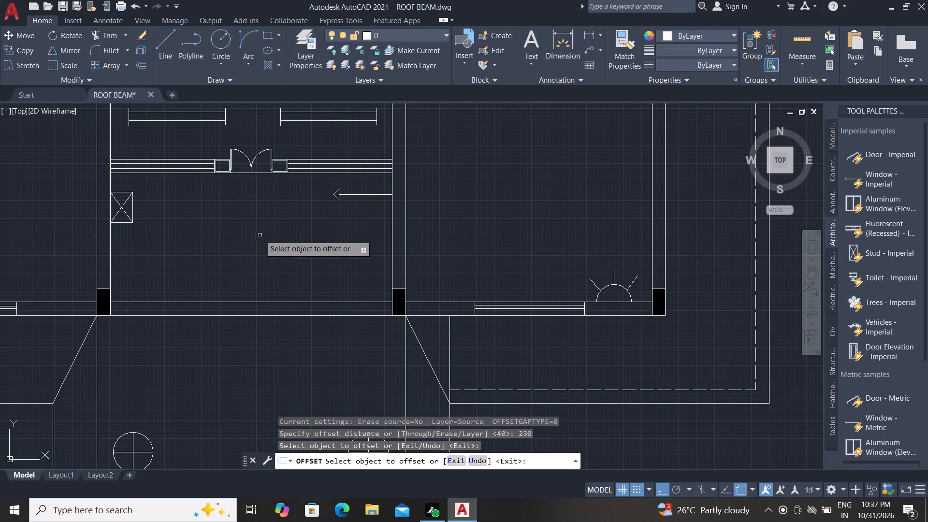
left_click(265, 300)
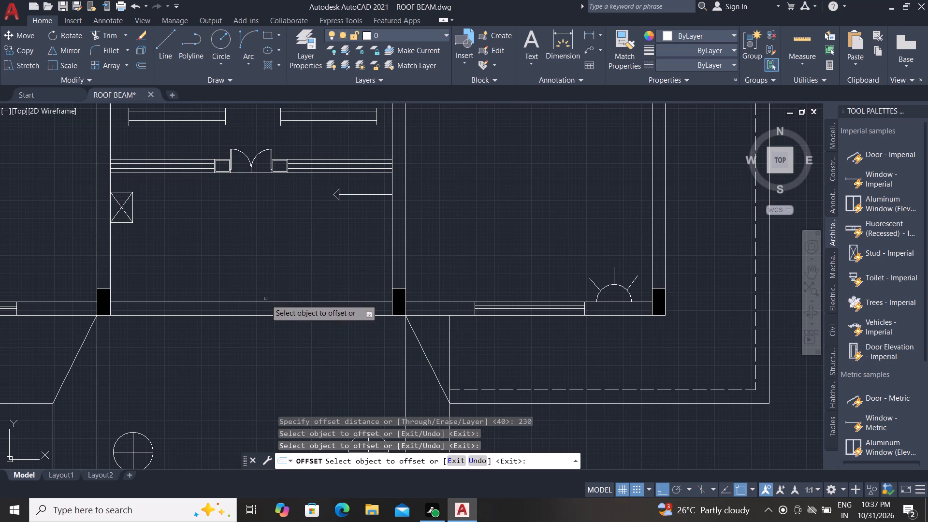
left_click(265, 301)
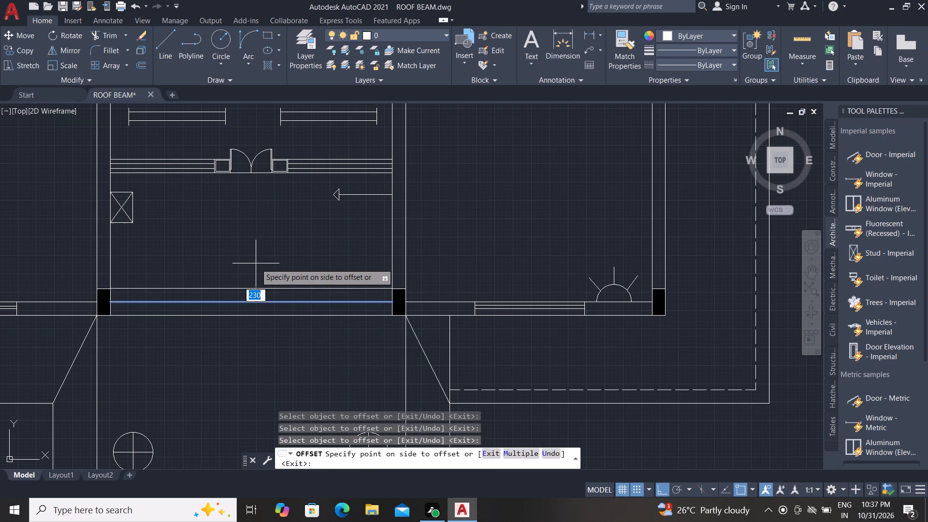
left_click(256, 263)
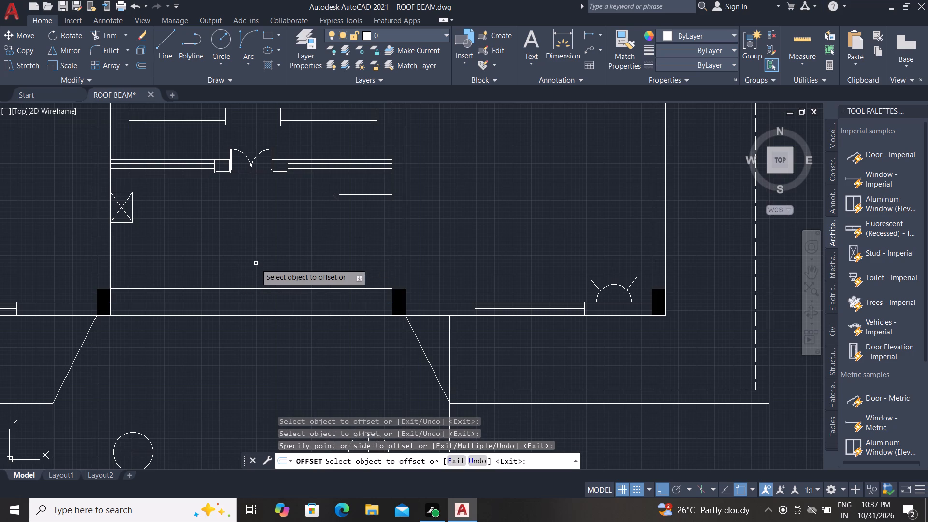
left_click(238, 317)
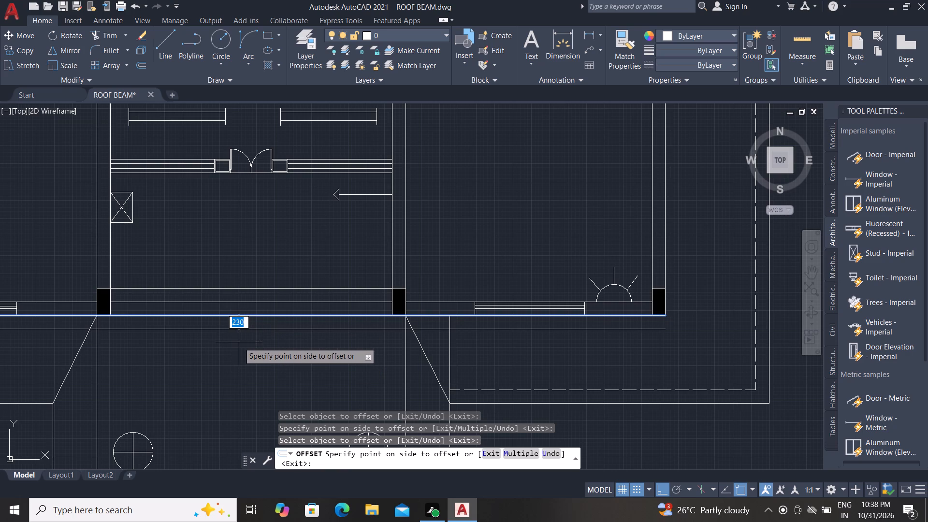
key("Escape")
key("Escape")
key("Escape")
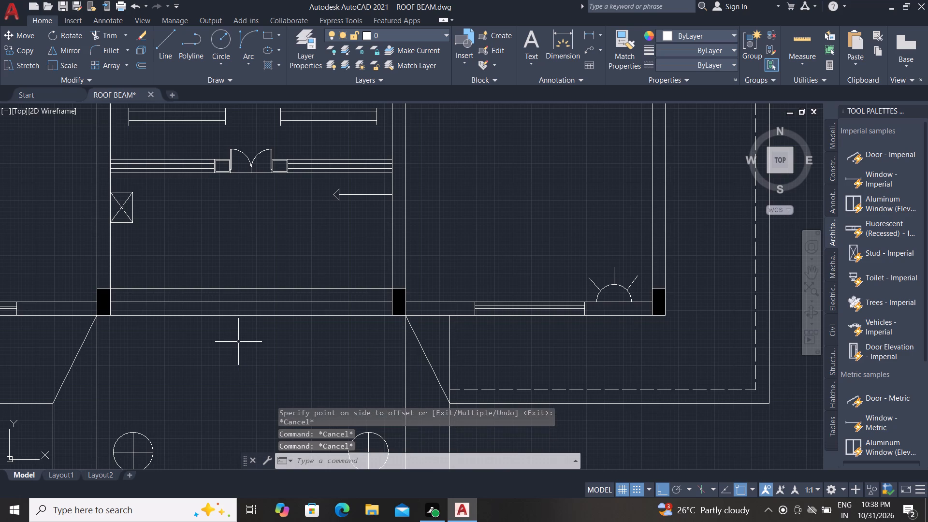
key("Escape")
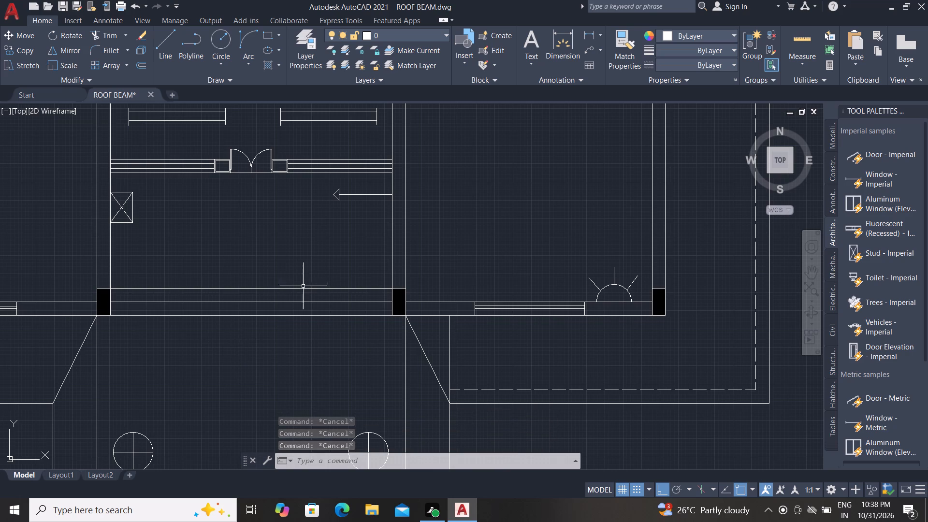
Offset the outer line of the front wall three times in succession by 230 towards the porch, forming three parallel lines.
key("space")
key("space")
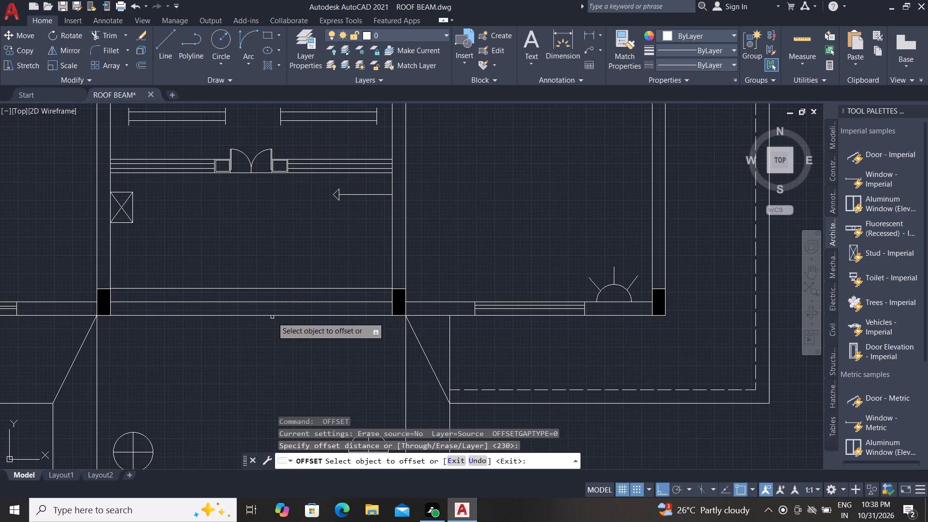
left_click(271, 314)
left_click(270, 350)
left_click(263, 330)
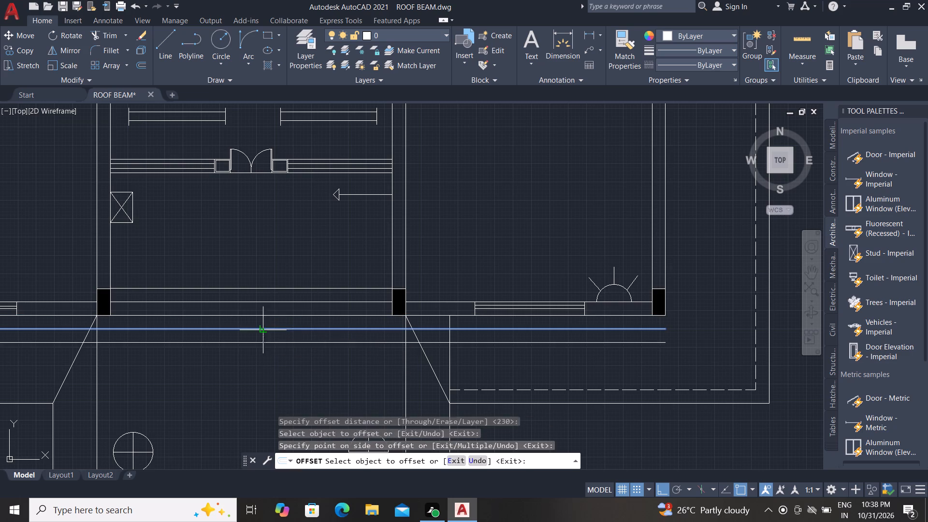
left_click(263, 344)
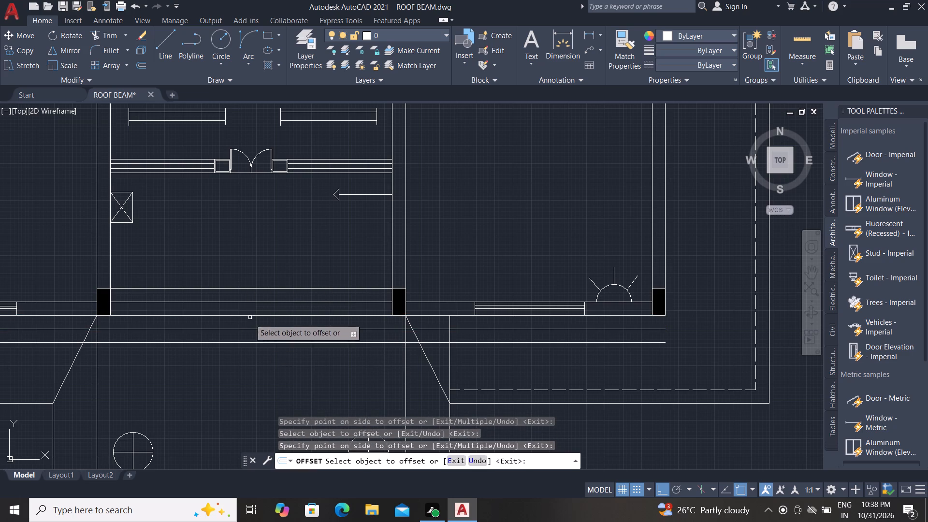
left_click(251, 344)
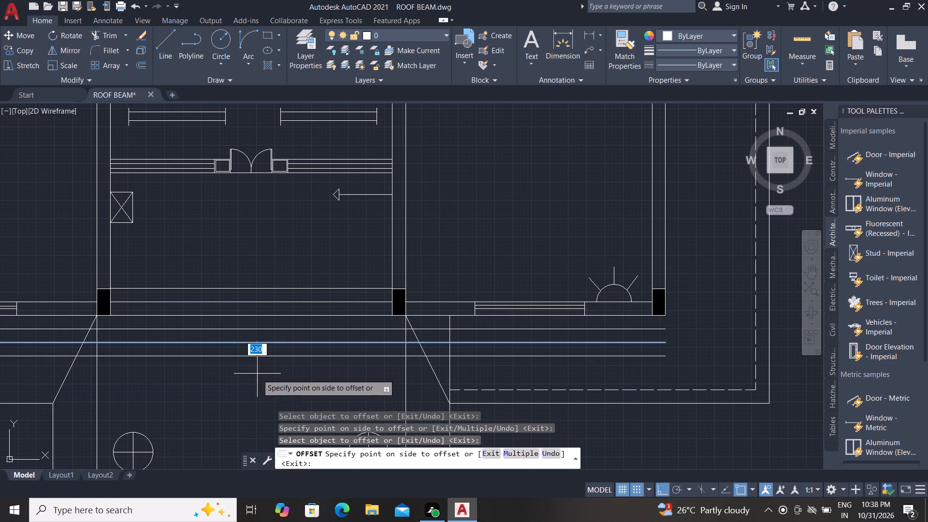
left_click(258, 377)
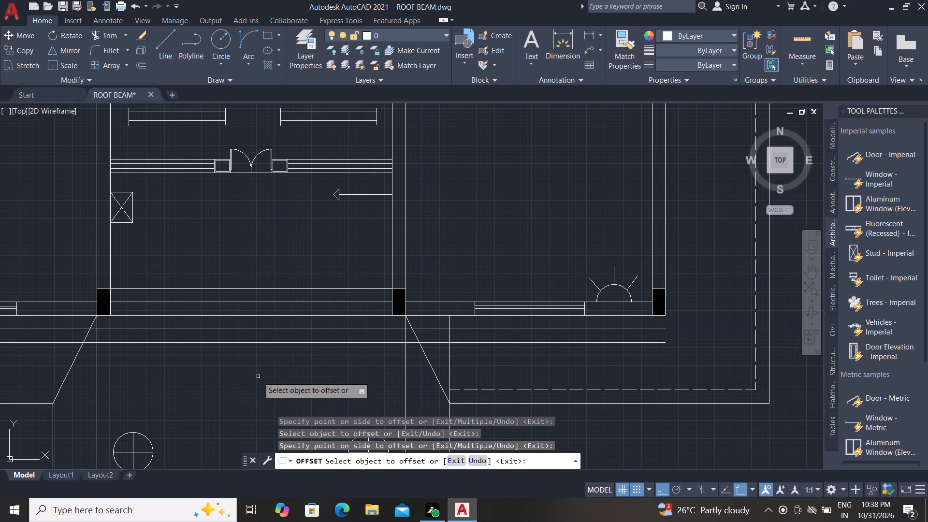
key("Escape")
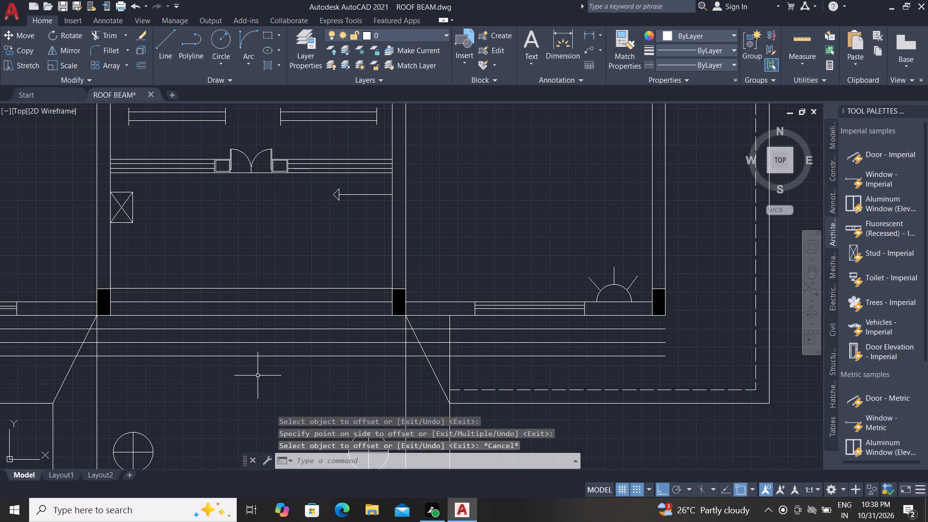
Trim the three new parallel lines back to the porch's left edge, removing everything to its left across the diagonal.
type("TR")
key("space")
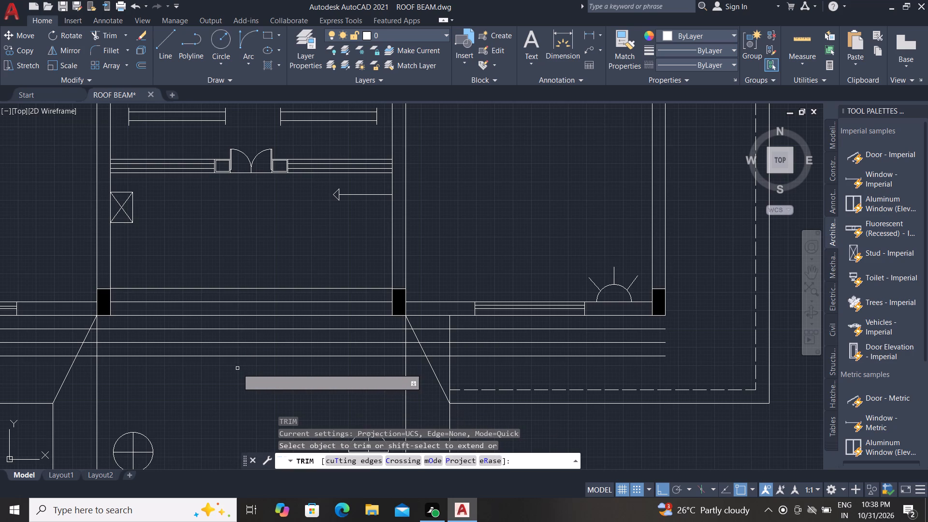
middle_click_drag(232, 368, 244, 373)
middle_click_drag(261, 380, 265, 382)
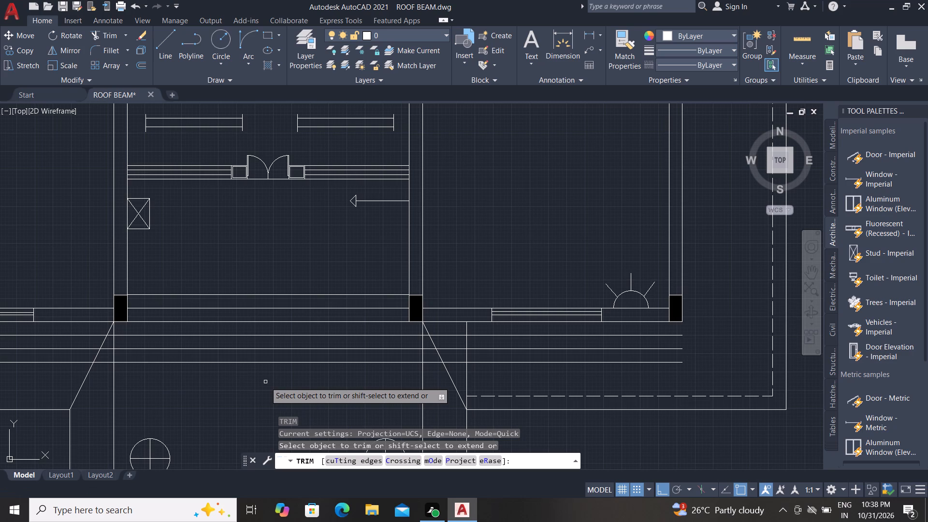
scroll(87, 377, "up", 4)
scroll(112, 296, "down", 3)
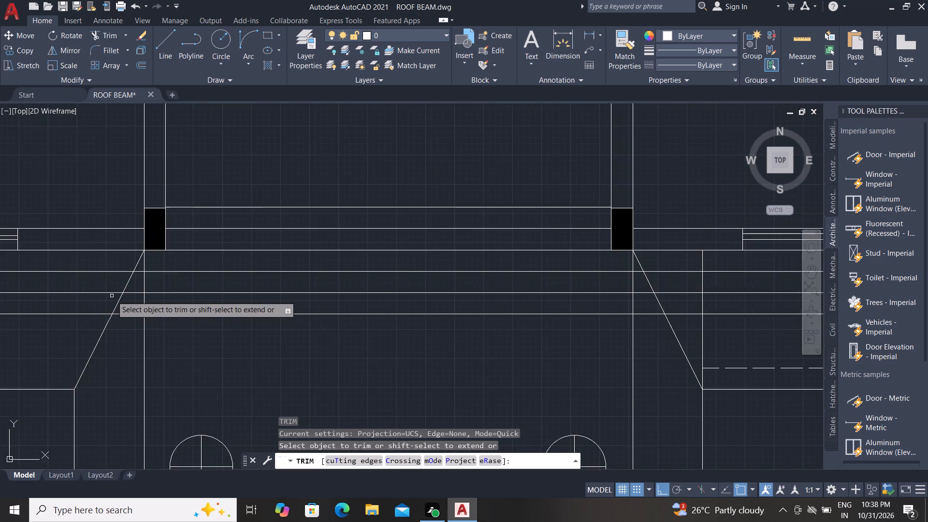
scroll(112, 296, "down", 1)
left_click(122, 316)
scroll(120, 288, "up", 4)
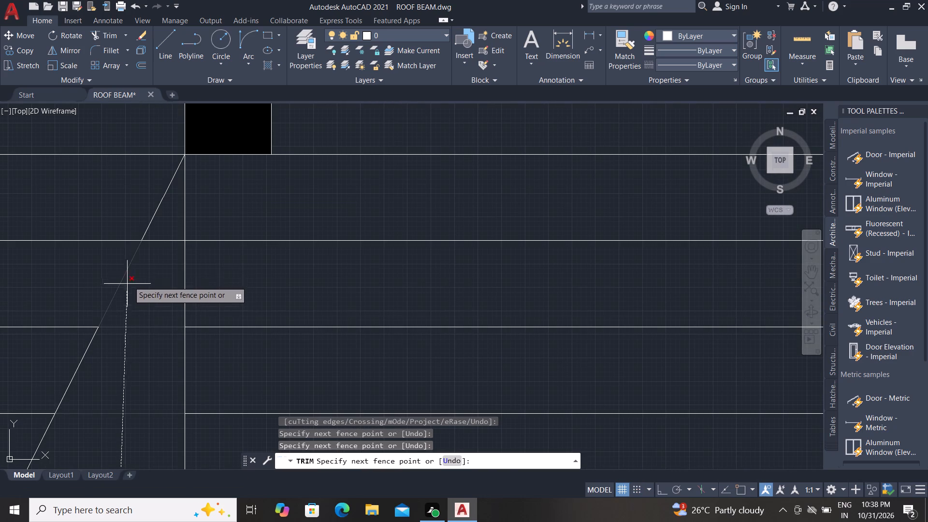
left_click(162, 237)
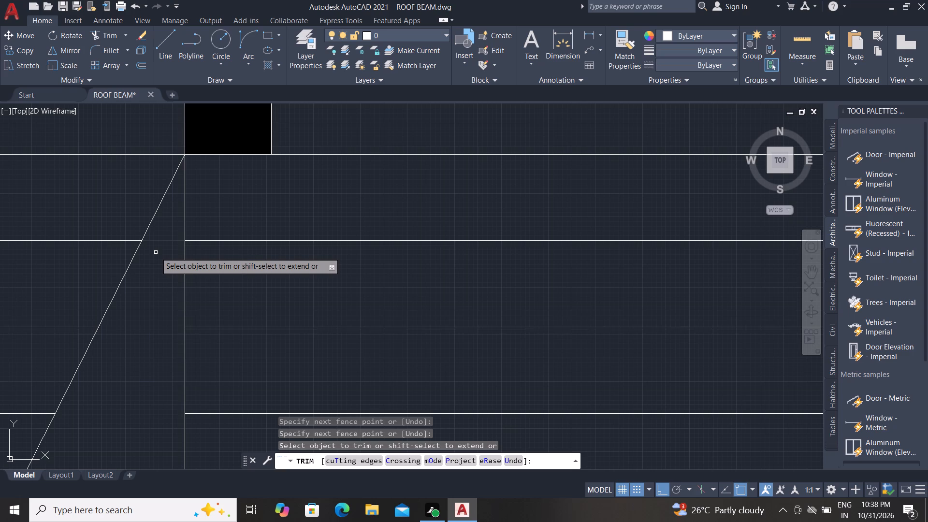
scroll(175, 364, "down", 2)
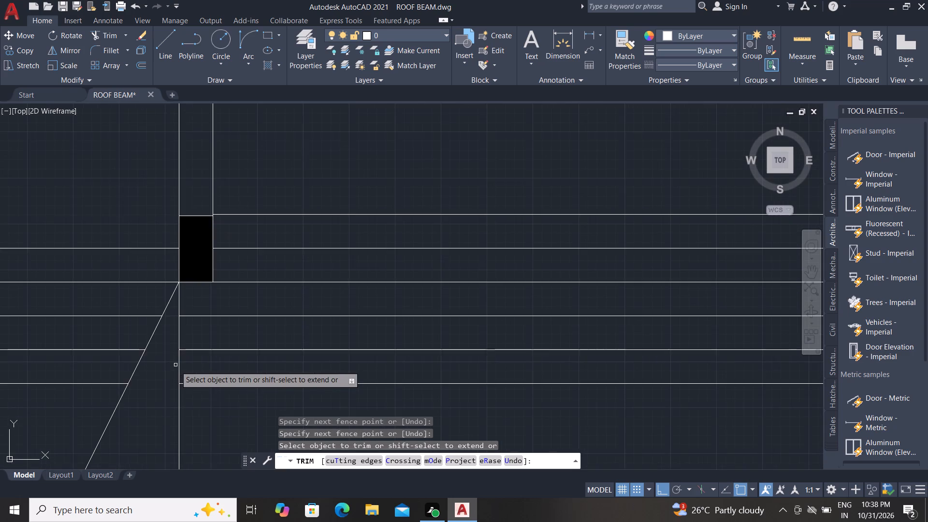
scroll(175, 366, "down", 2)
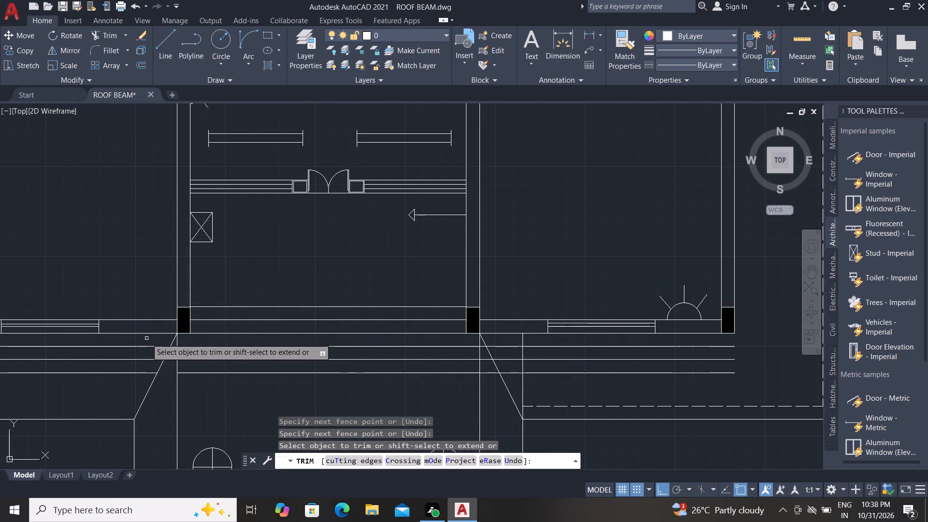
left_click(146, 338)
left_click(126, 384)
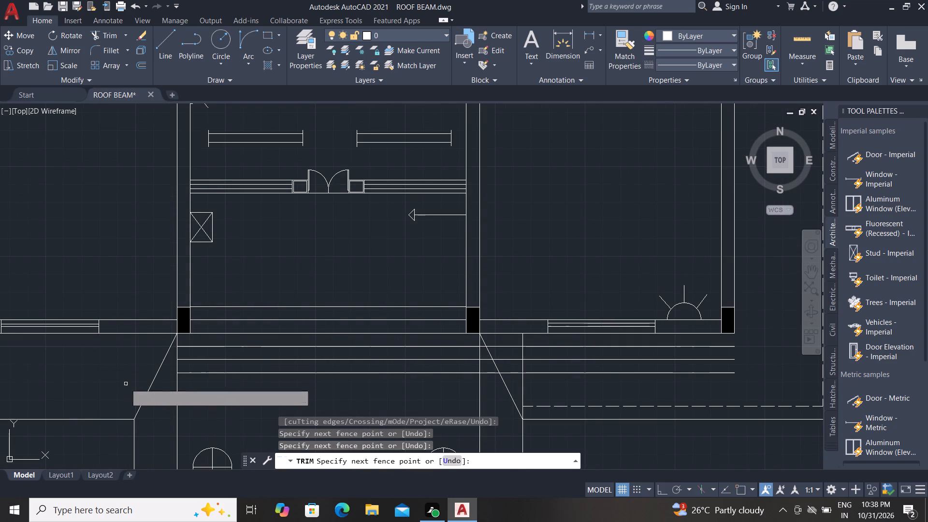
Trim the upper two step lines between the right-hand diagonal and the vertical line beyond it.
scroll(125, 378, "down", 2)
scroll(237, 352, "up", 3)
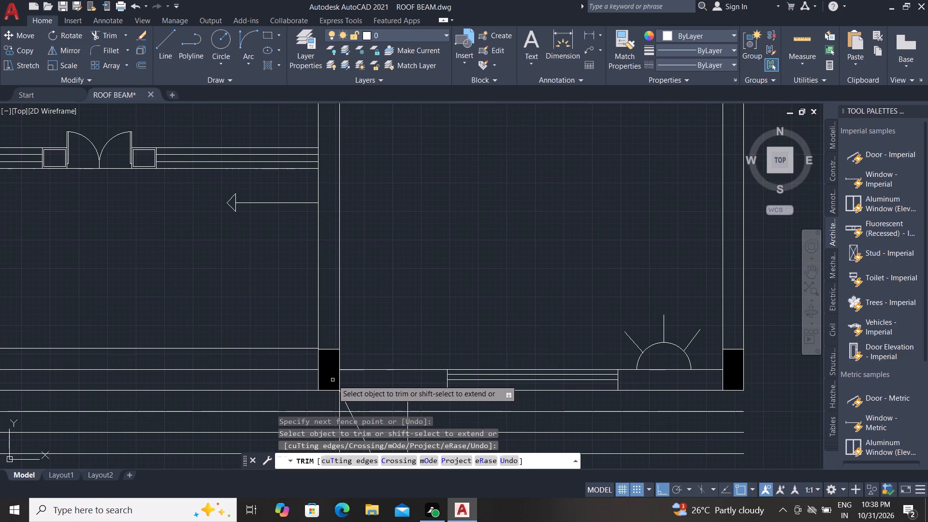
scroll(329, 354, "down", 2)
scroll(356, 372, "up", 2)
left_click(347, 380)
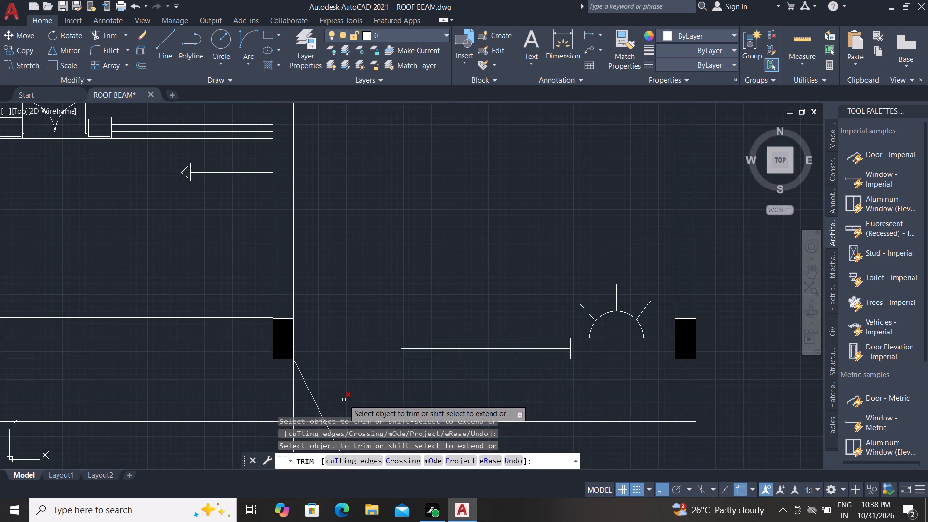
left_click(344, 400)
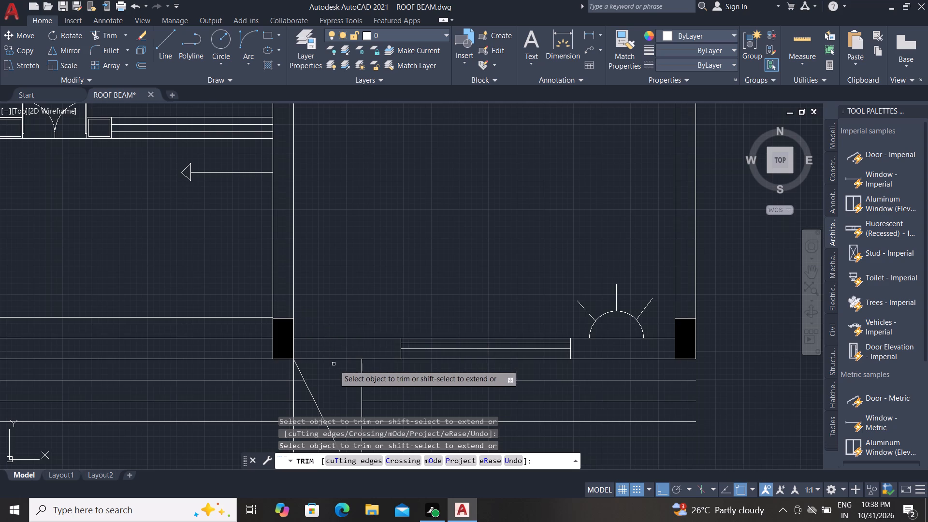
Trim the remaining step line pieces between the porch's right edge and the vertical line beyond the diagonal.
scroll(330, 362, "down", 1)
middle_click_drag(337, 384, 339, 383)
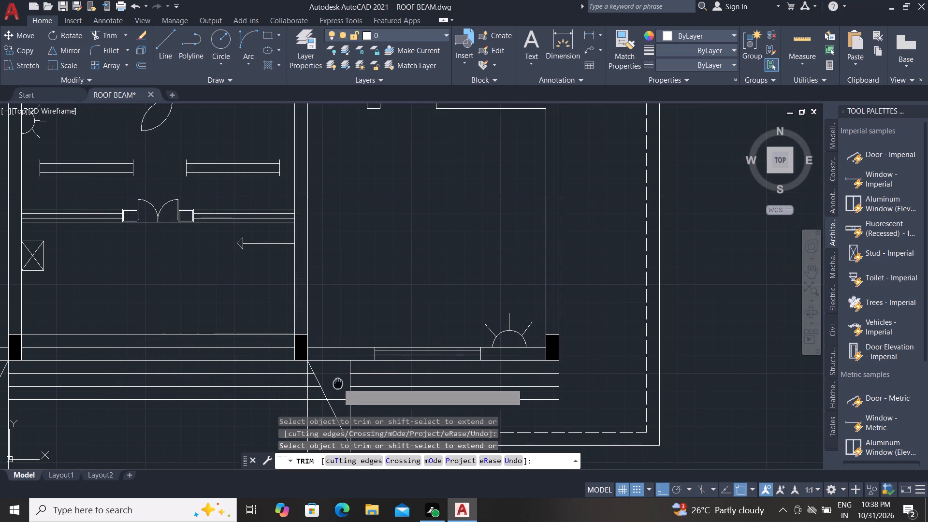
middle_click_drag(339, 383, 345, 358)
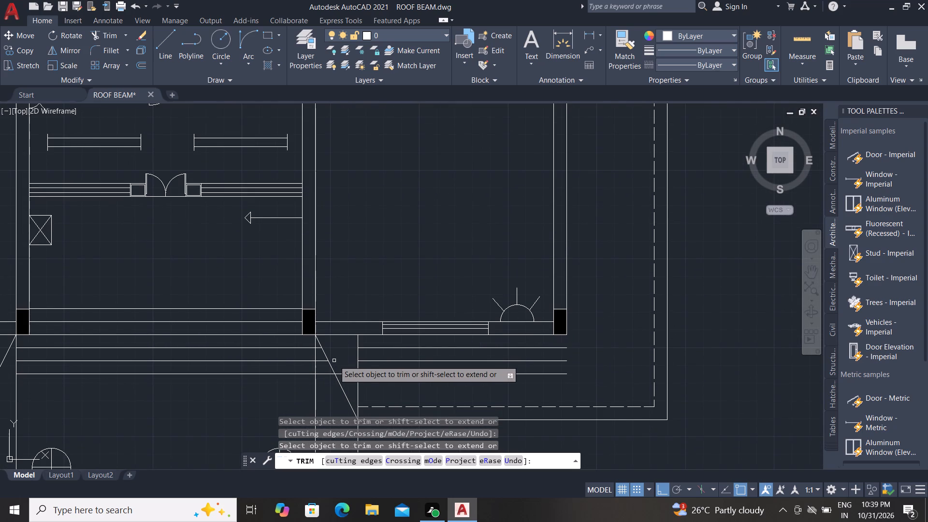
scroll(334, 361, "up", 3)
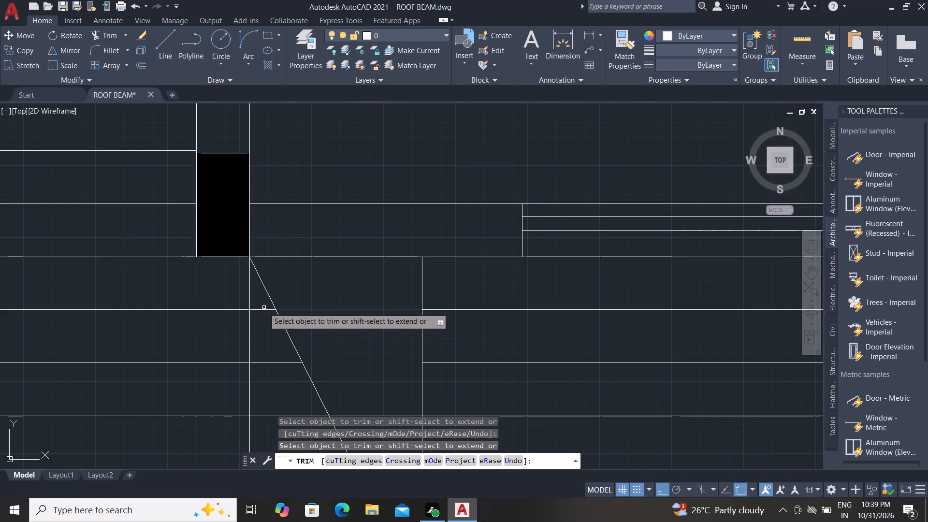
left_click(264, 307)
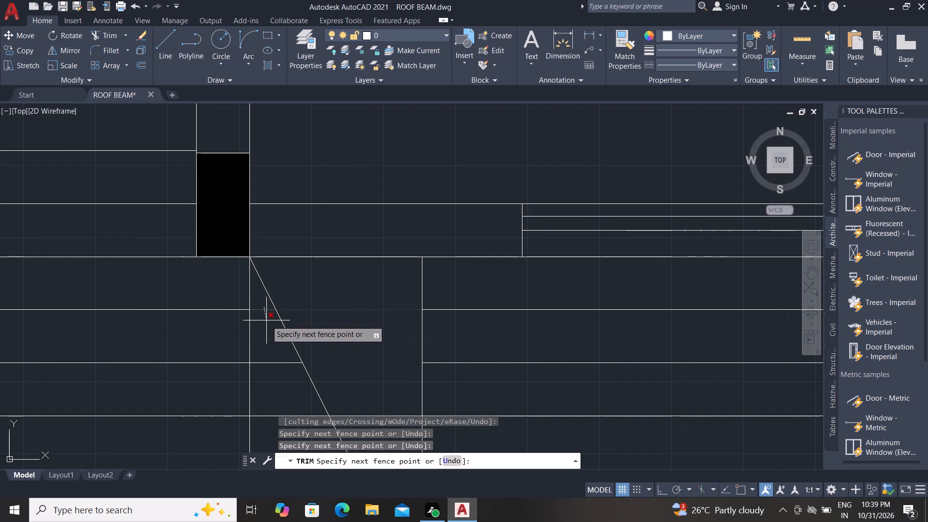
left_click(266, 320)
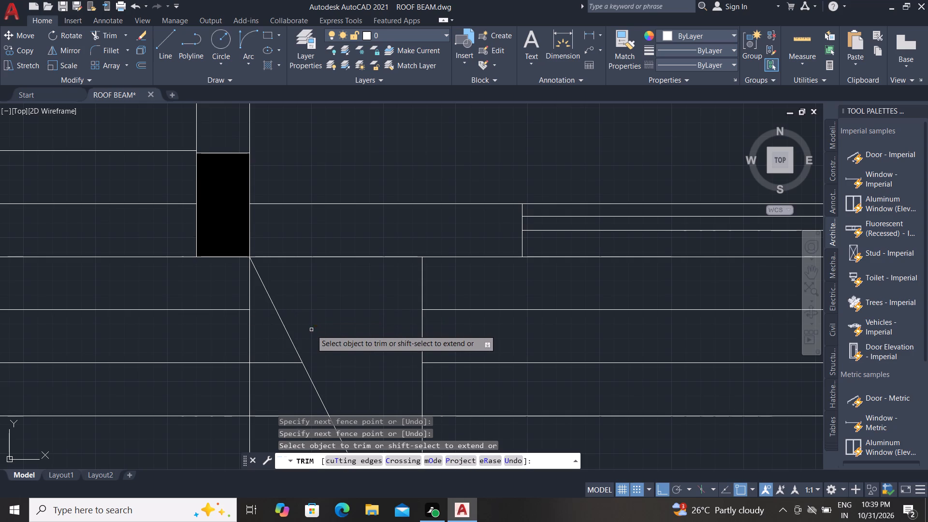
middle_click_drag(320, 324, 336, 279)
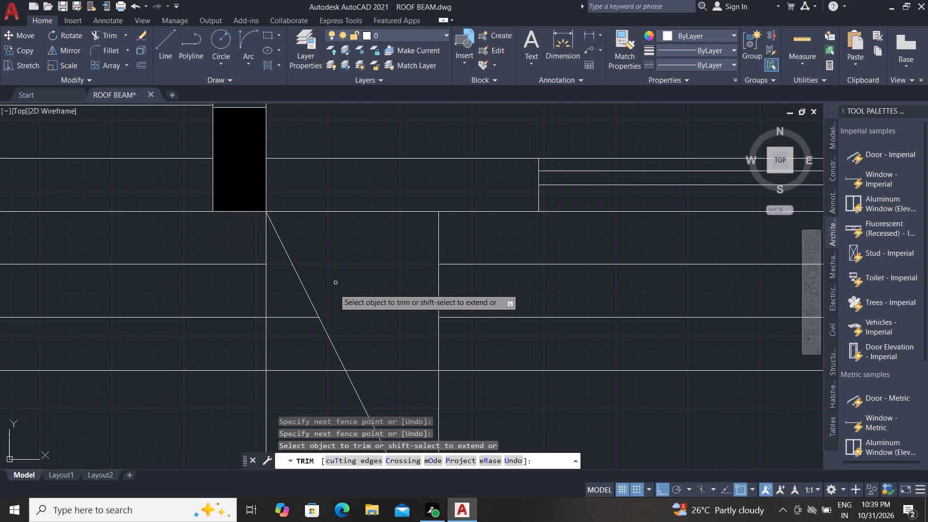
left_click(305, 318)
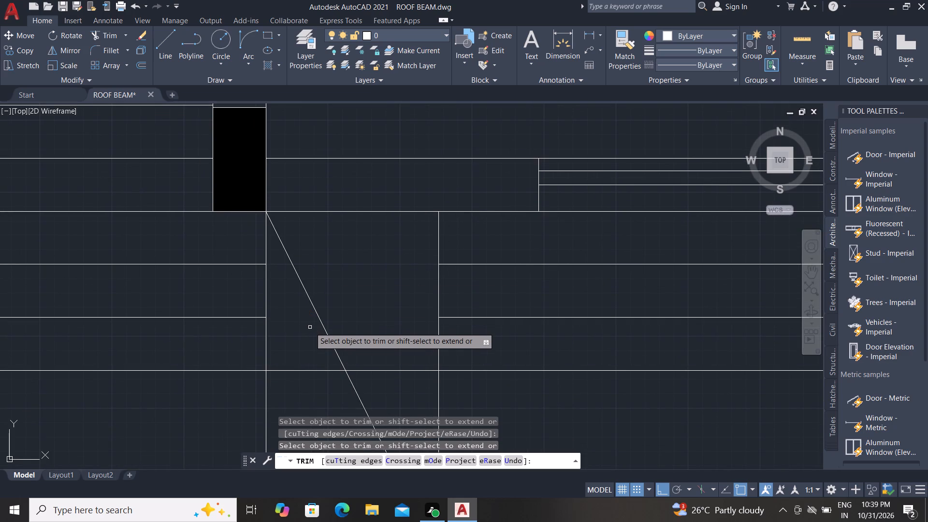
middle_click_drag(315, 330, 321, 288)
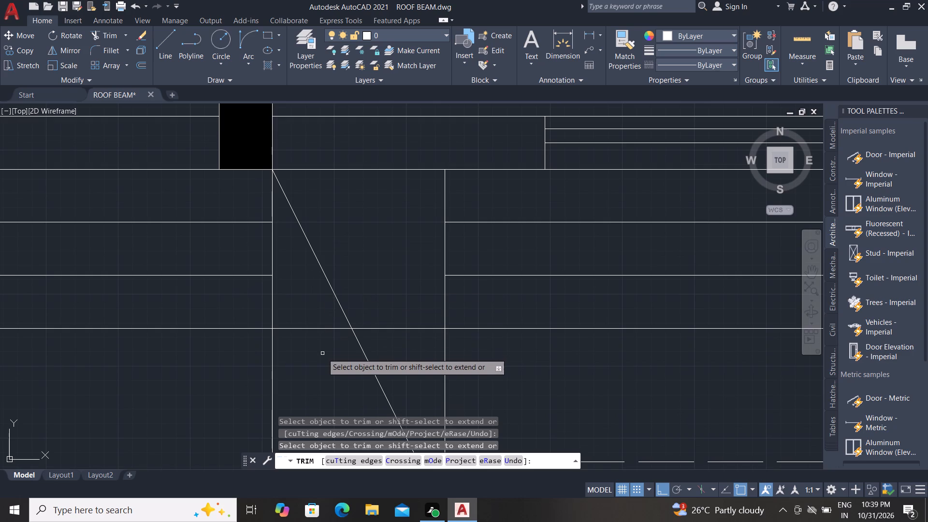
left_click(324, 328)
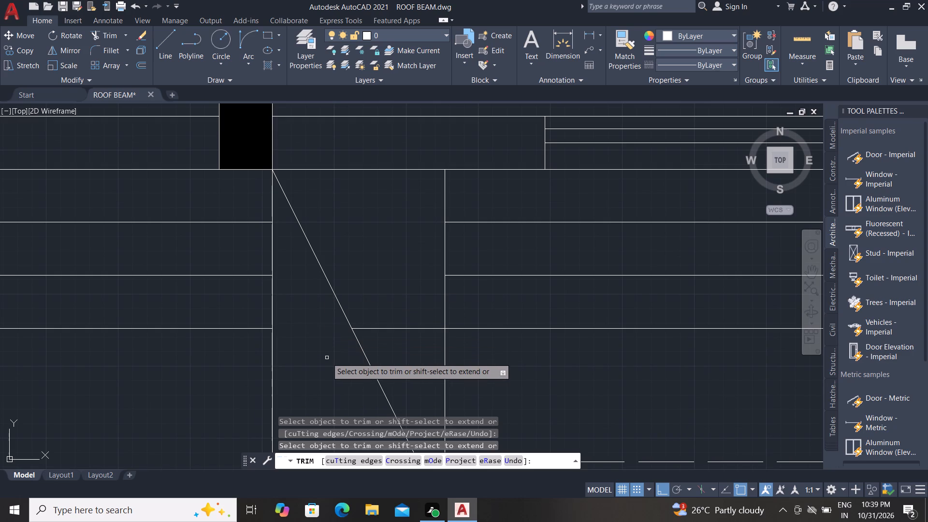
middle_click_drag(308, 355, 291, 348)
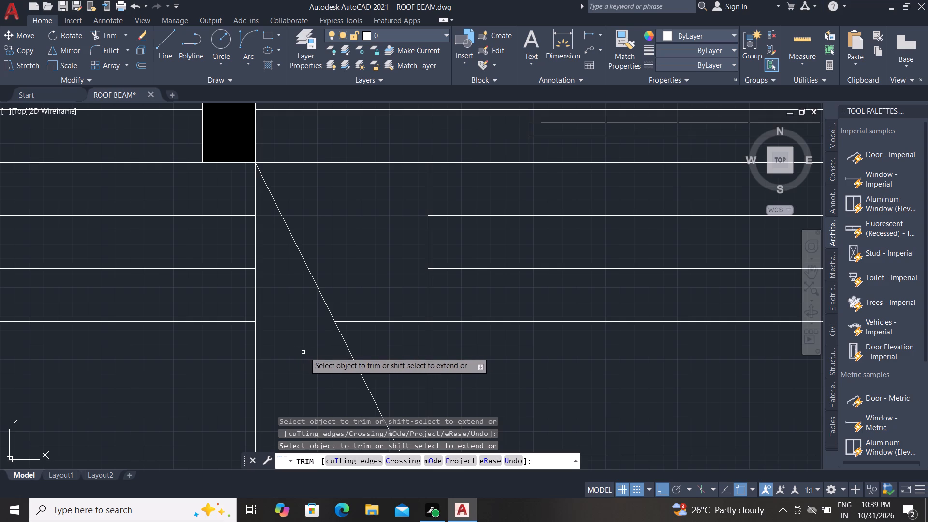
left_click(370, 322)
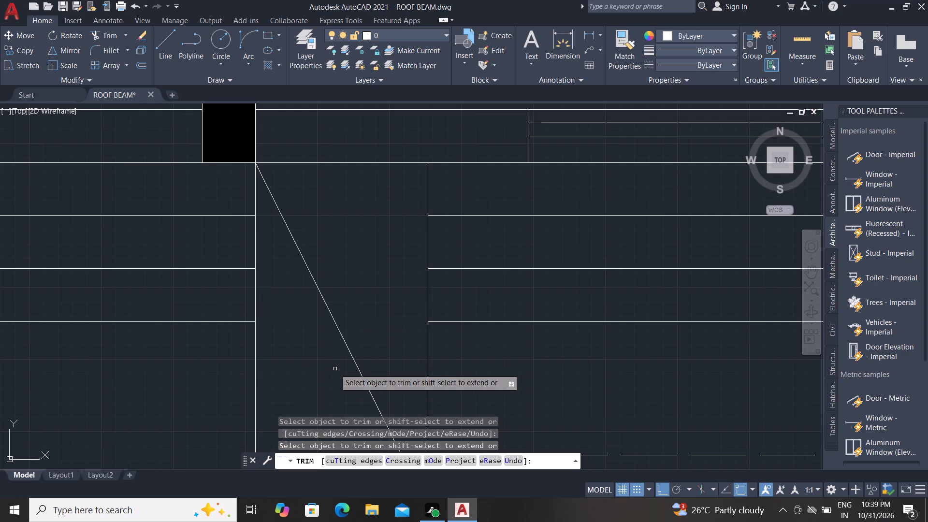
Remove the three leftover step line pieces below the right room's front window and end the trimming.
scroll(355, 279, "down", 3)
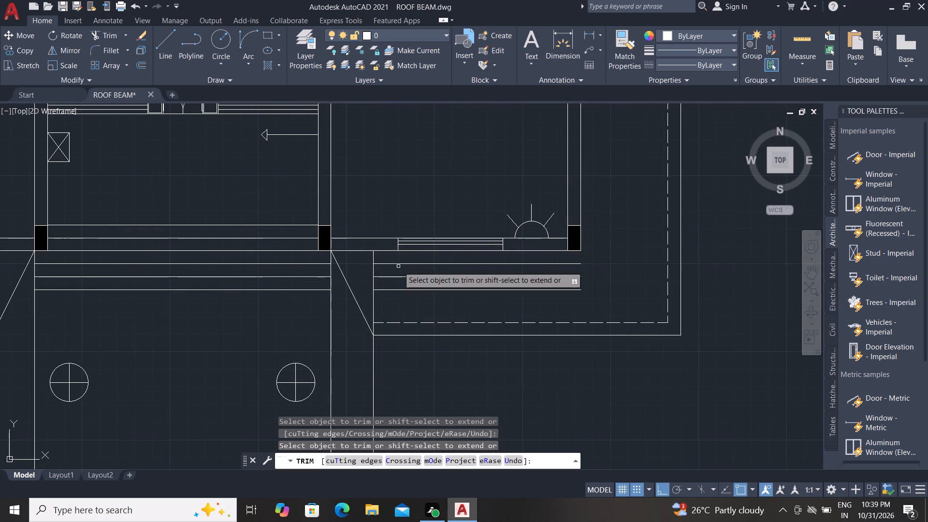
left_click(450, 260)
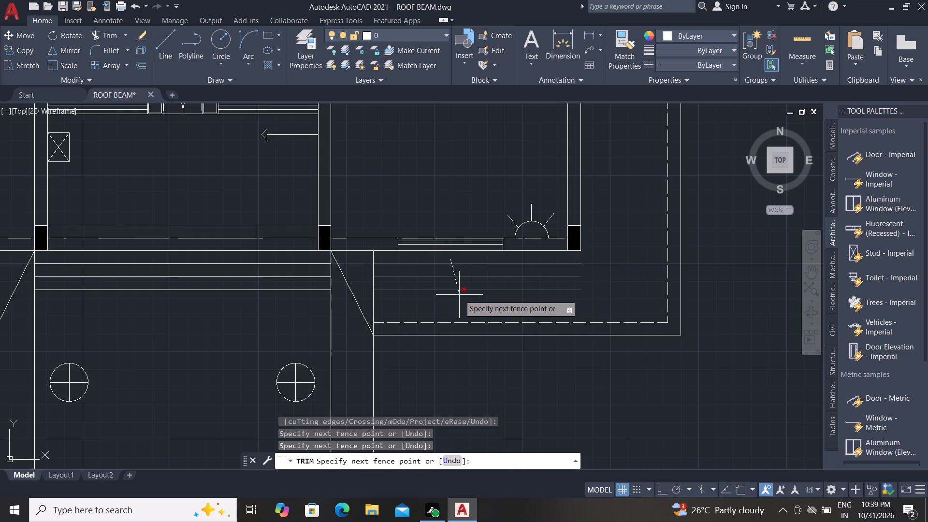
left_click(459, 295)
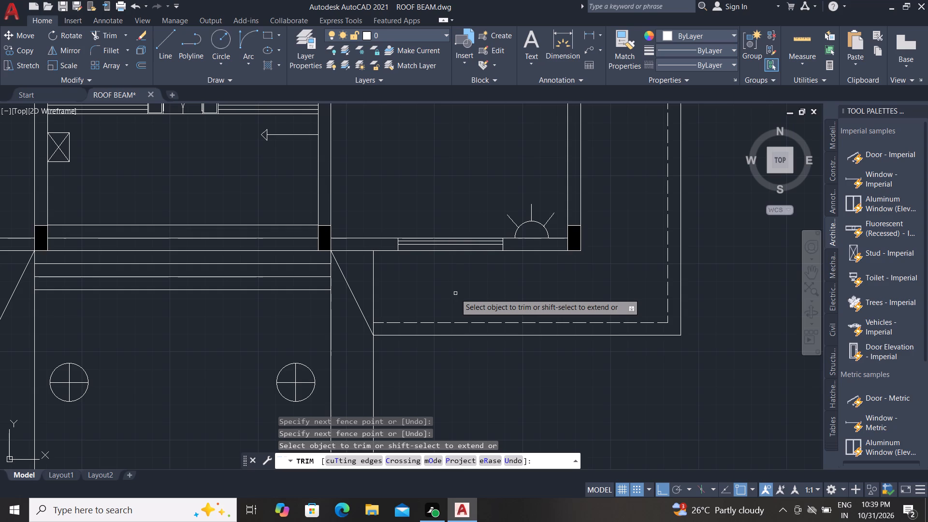
key("Escape")
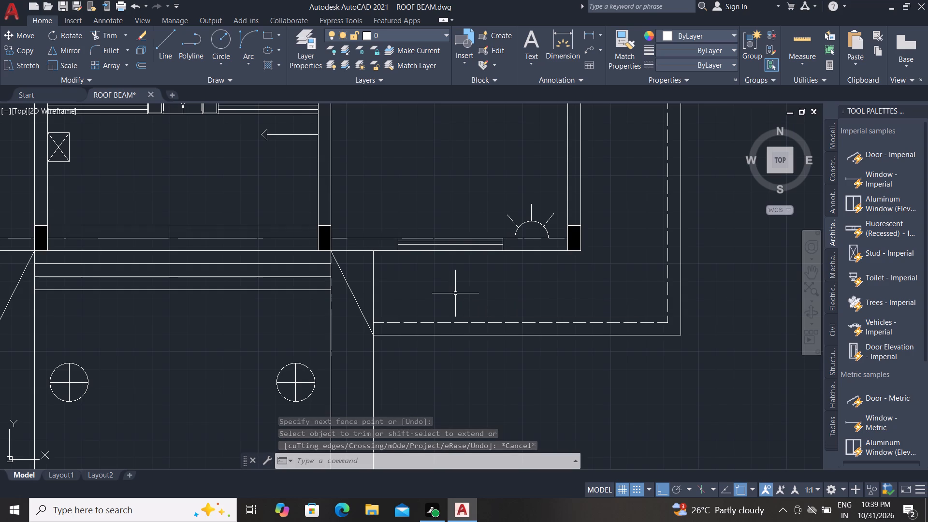
Copy the stair's numbered circles 1 to 5 from the upper-left corner of the plan to the empty area left of the building, with Ortho off.
scroll(241, 233, "down", 5)
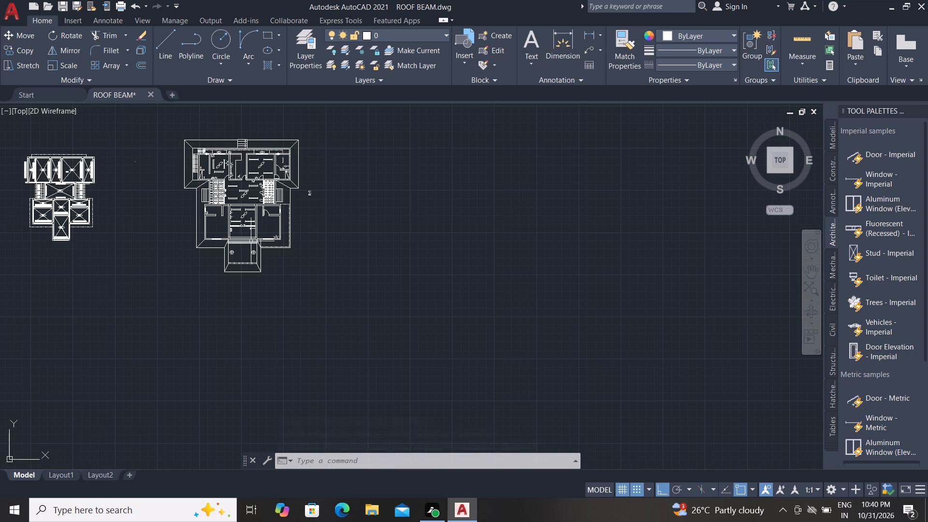
scroll(192, 177, "up", 2)
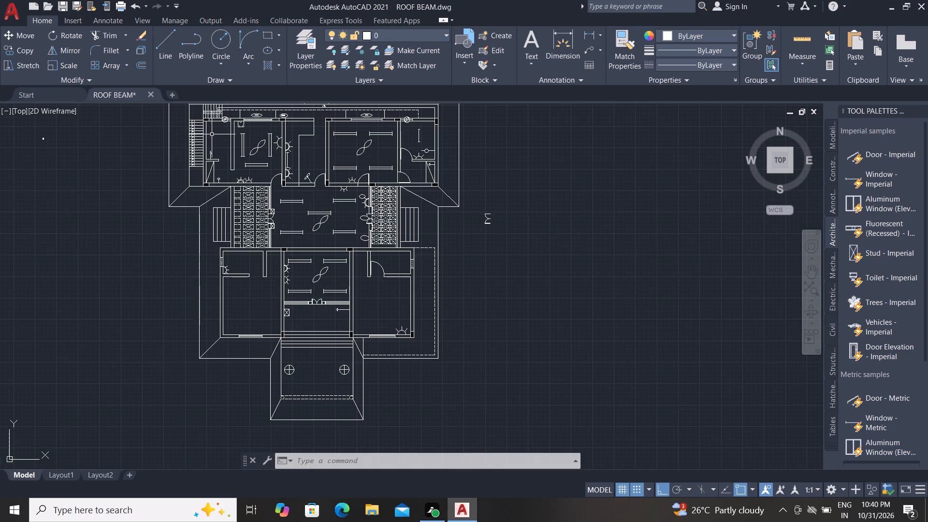
scroll(199, 114, "up", 3)
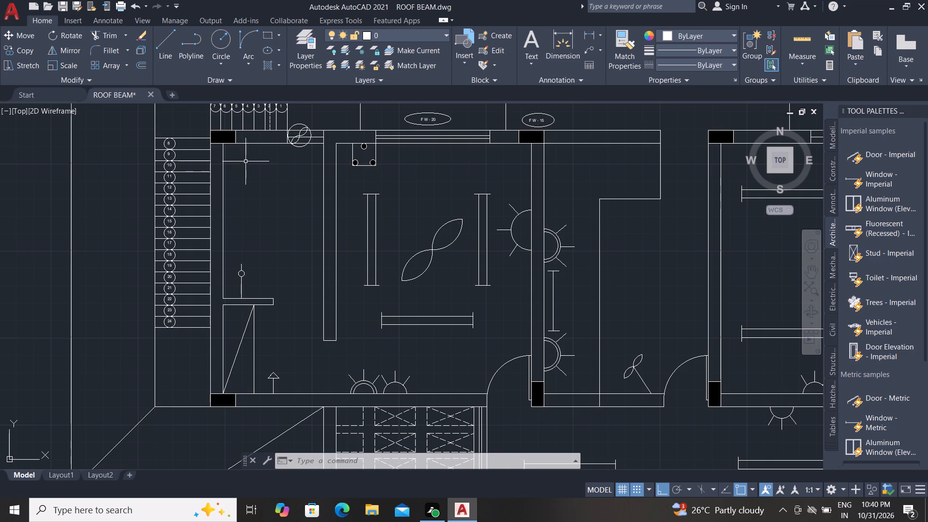
scroll(280, 282, "down", 2)
scroll(273, 193, "up", 4)
left_click(180, 293)
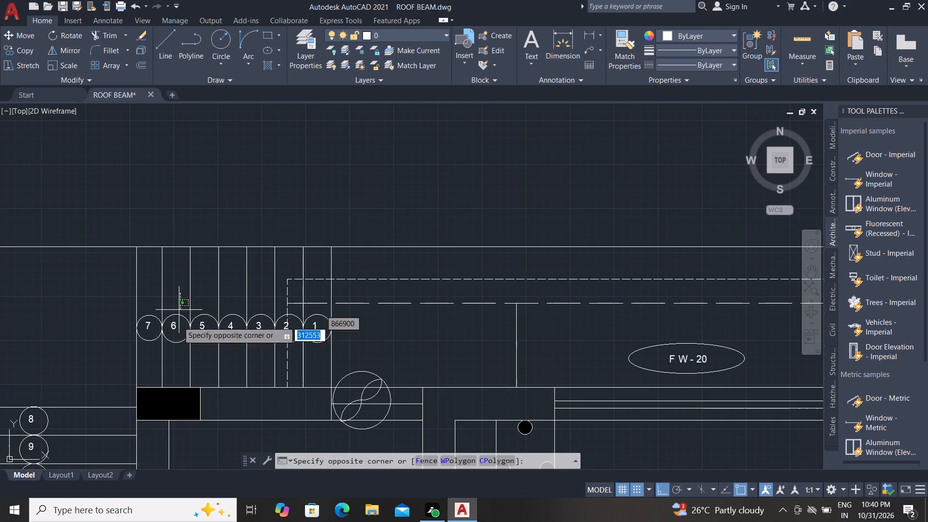
left_click(344, 355)
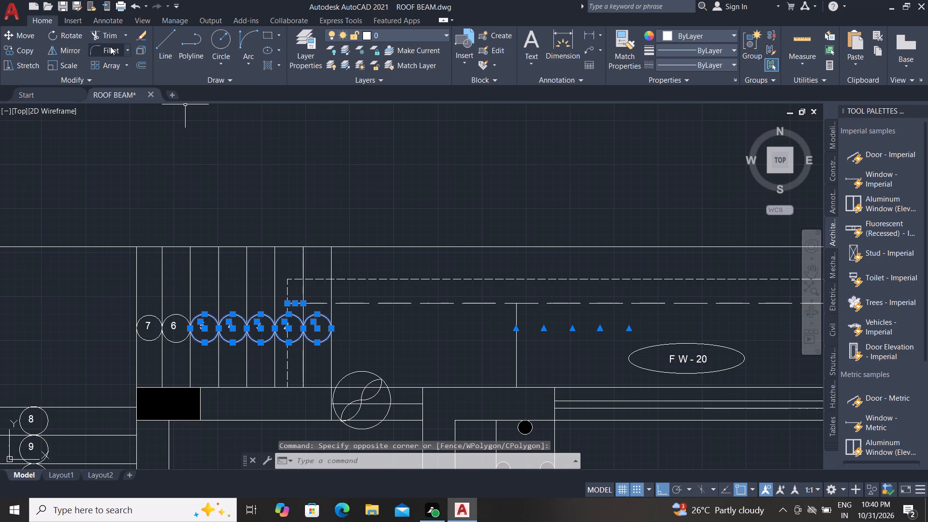
left_click(18, 47)
scroll(195, 178, "down", 2)
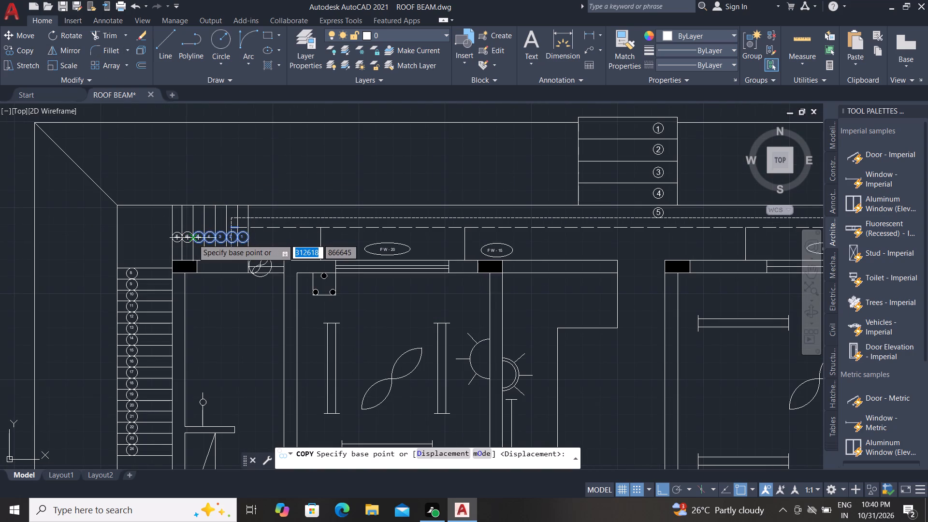
left_click(193, 239)
scroll(201, 222, "down", 4)
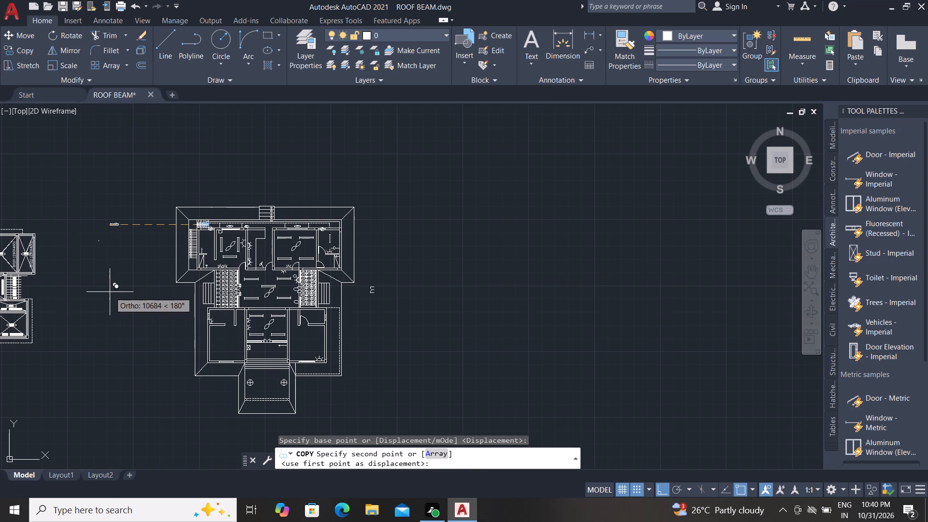
key("F8")
scroll(120, 296, "up", 1)
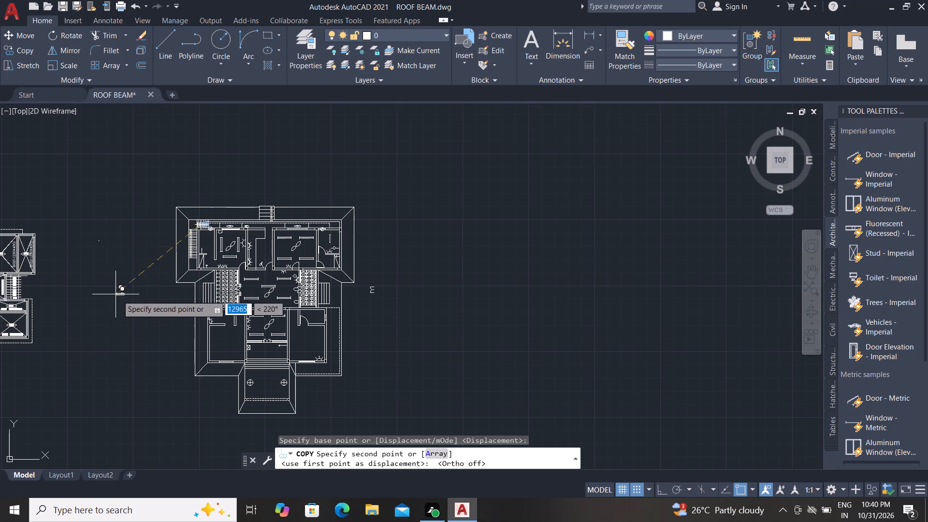
scroll(122, 297, "up", 5)
left_click(135, 298)
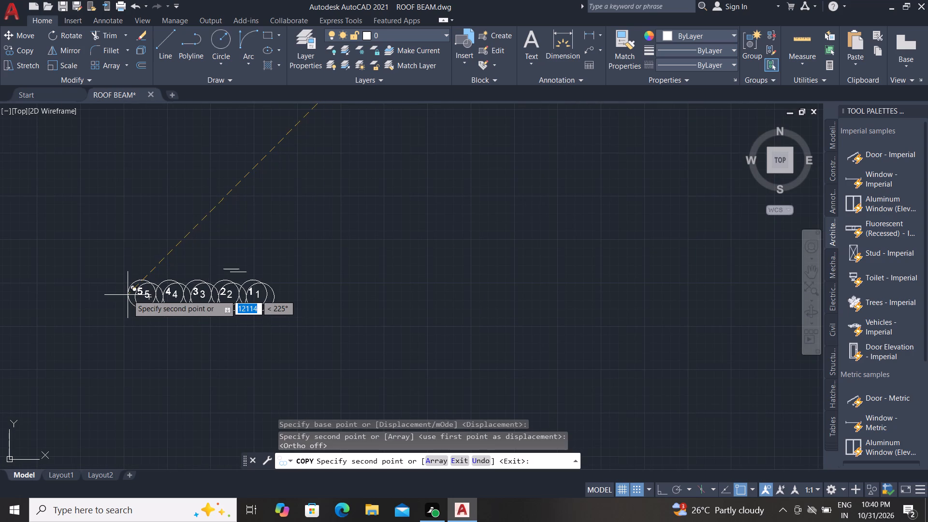
key("Escape")
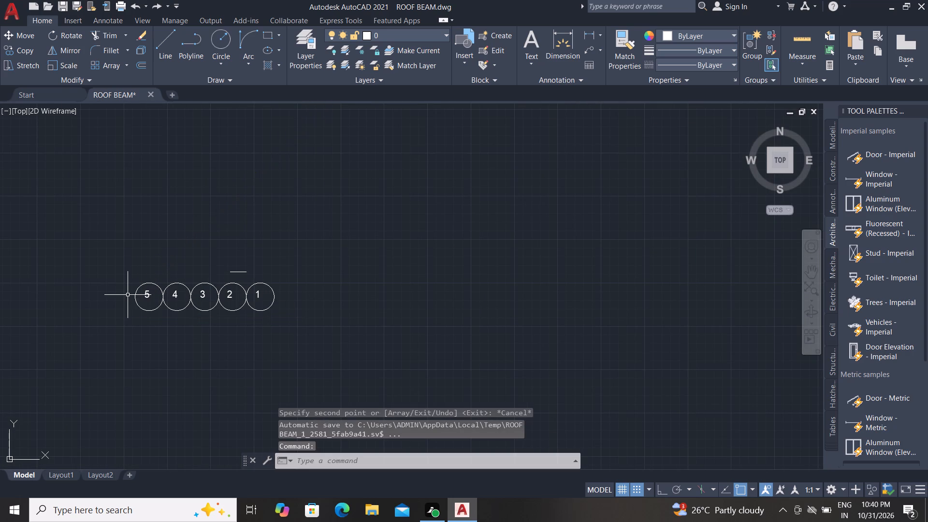
Delete the stray short line above the copied numbered circles.
scroll(229, 273, "up", 1)
left_click(232, 270)
key("Delete")
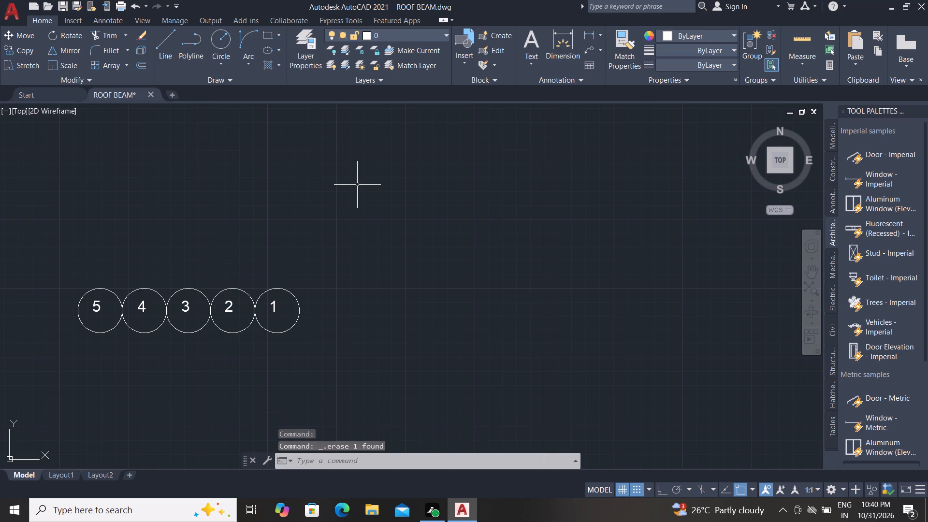
Rotate the copied row of numbered circles 90° about the outer edge of circle 5, with Ortho on, to form a vertical column.
scroll(129, 218, "down", 1)
left_click(78, 237)
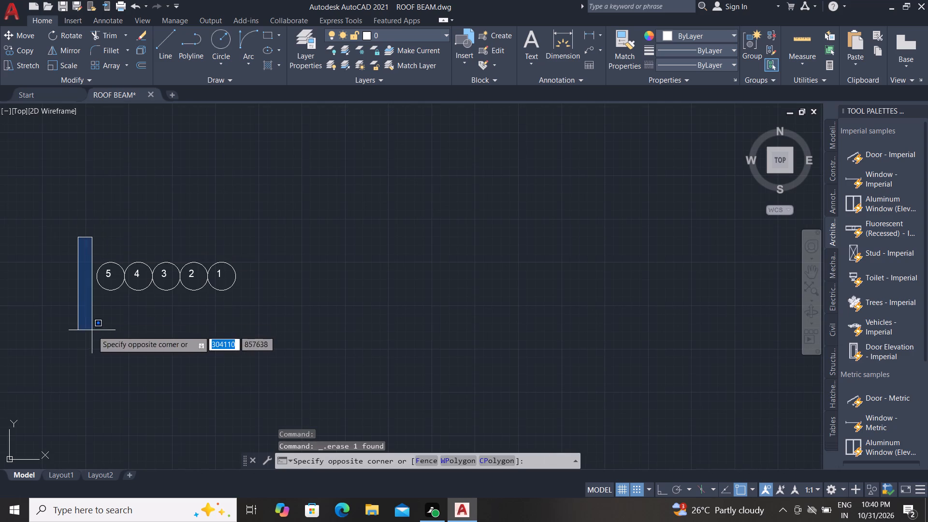
left_click(316, 324)
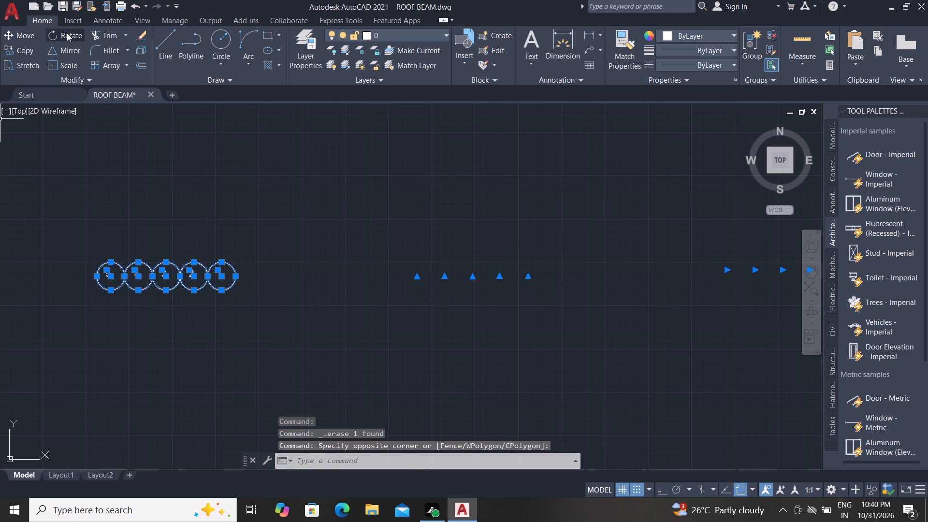
left_click(67, 33)
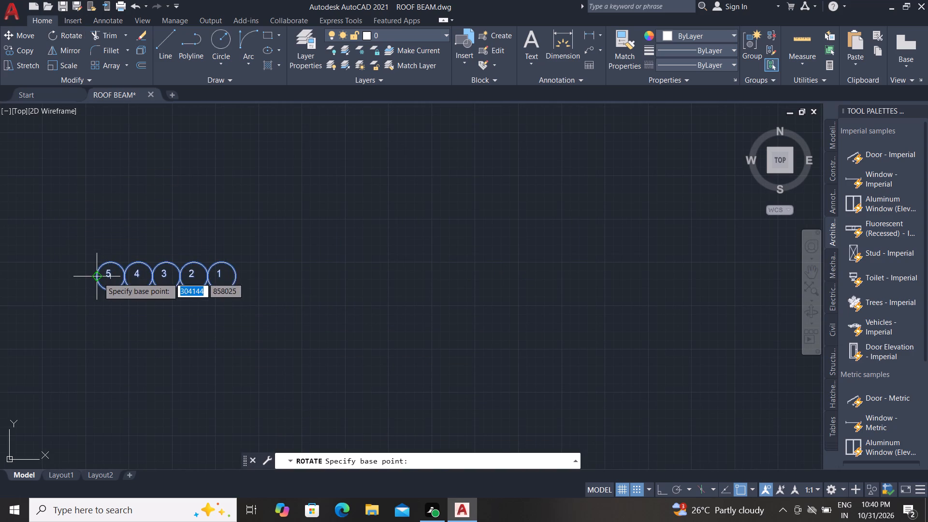
left_click(98, 277)
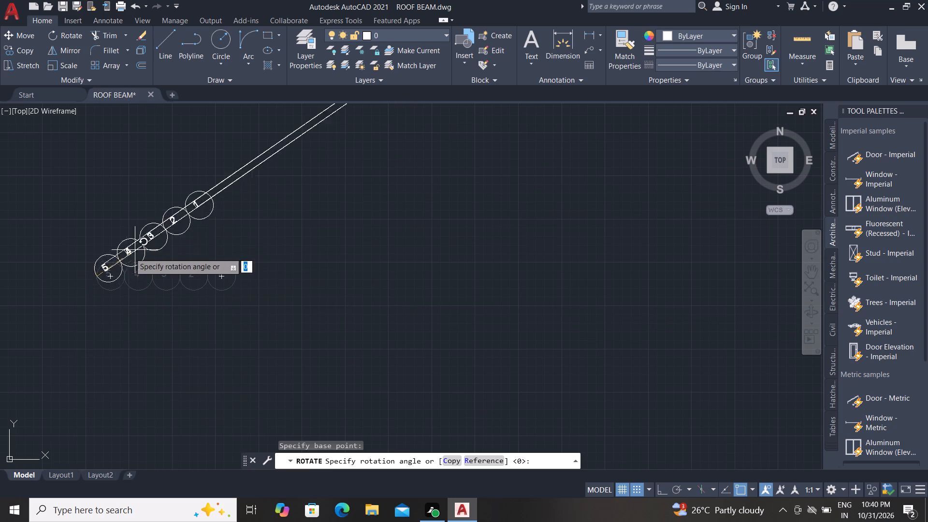
scroll(110, 279, "down", 1)
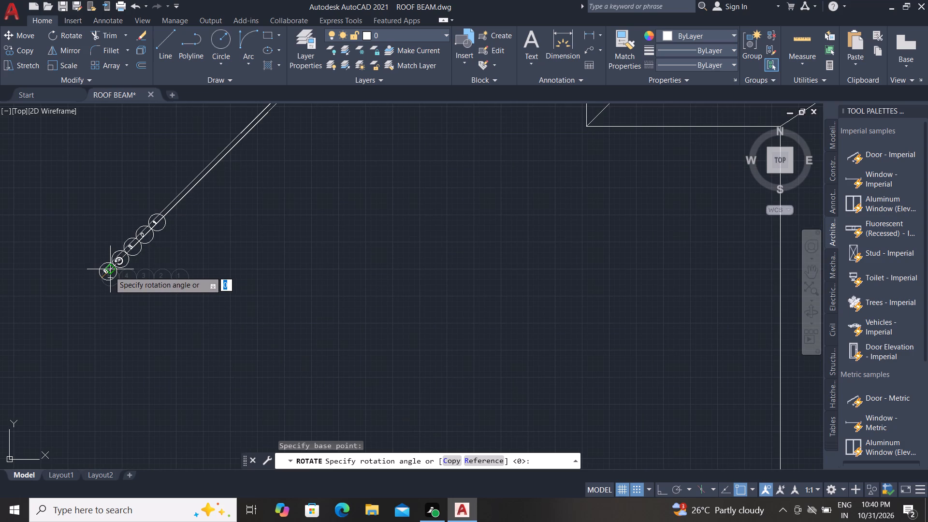
key("F8")
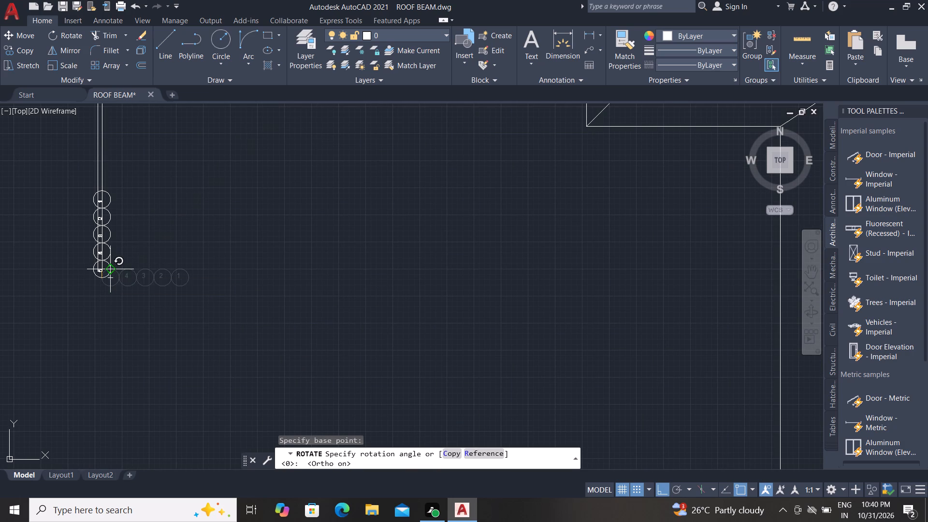
left_click(85, 243)
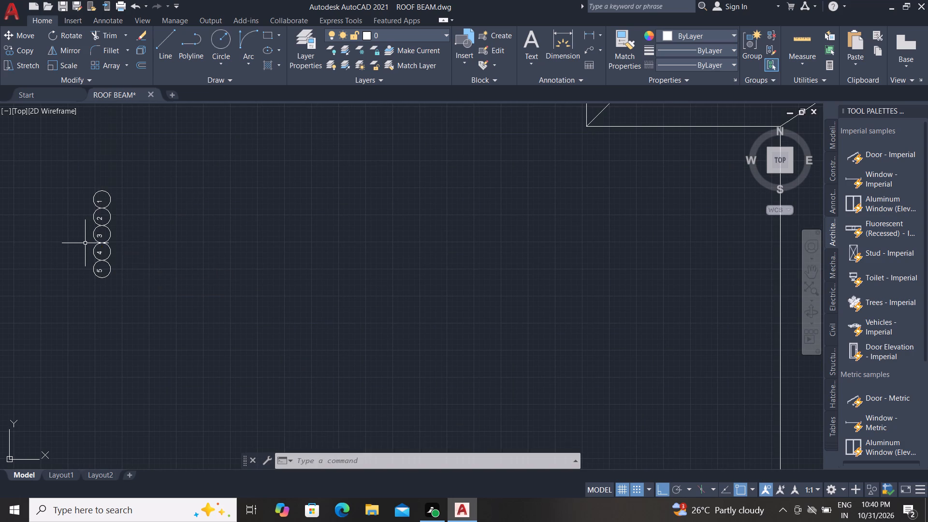
Copy the vertical column of circles from the top of circle 1 to the front porch beside the step lines, with Ortho off.
scroll(113, 280, "down", 1)
scroll(92, 224, "up", 2)
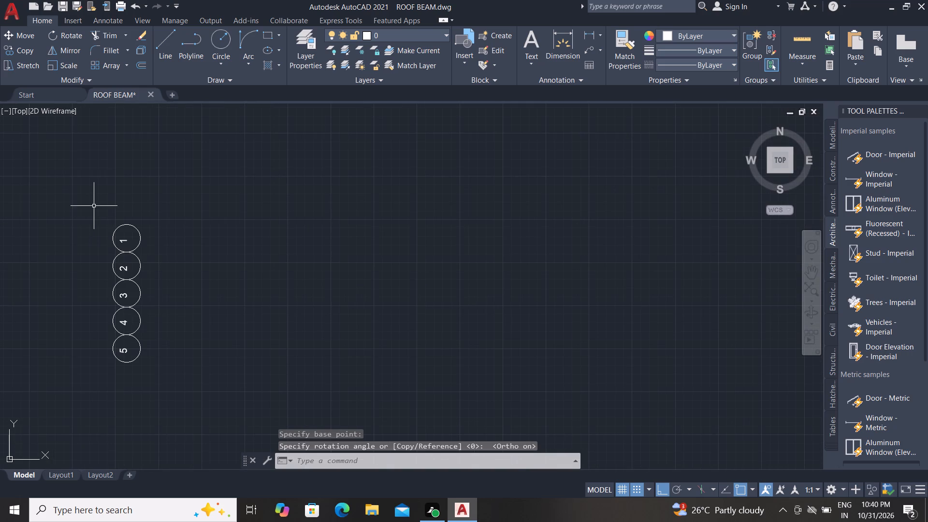
left_click(92, 203)
left_click(161, 402)
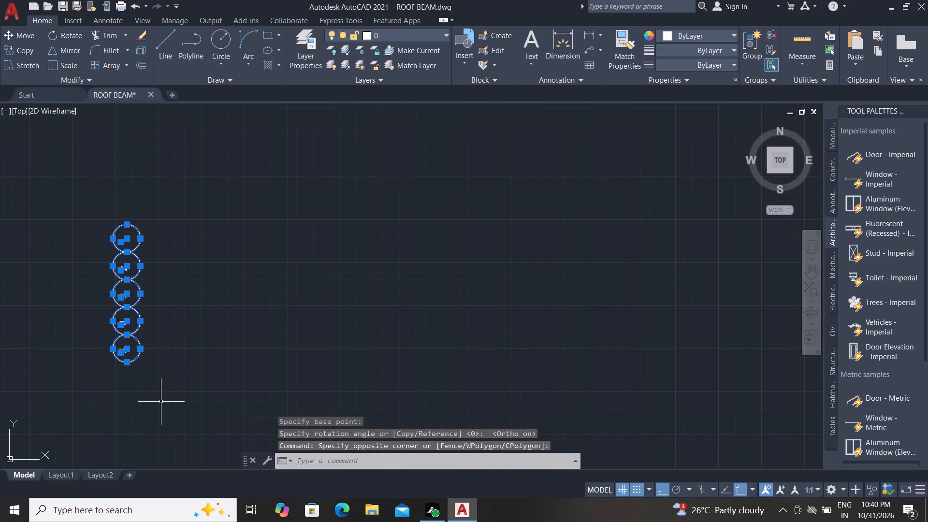
left_click(7, 53)
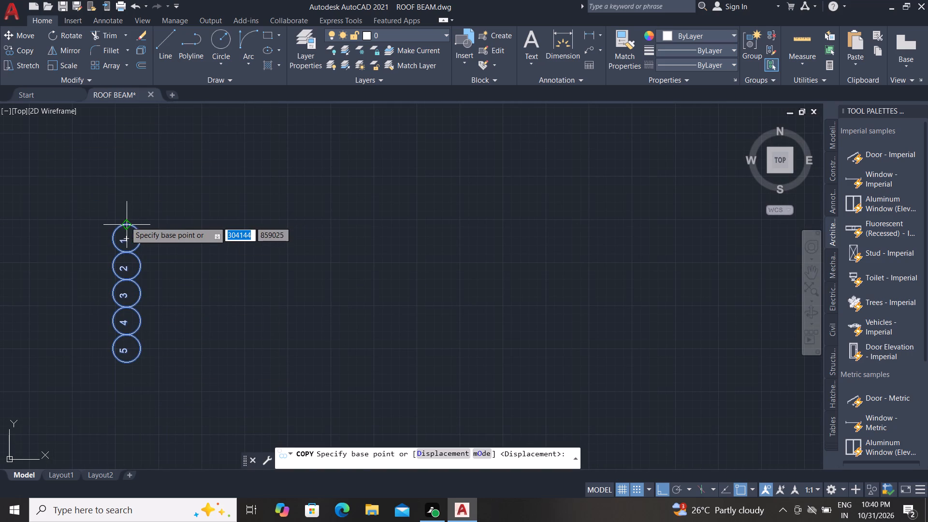
left_click(125, 221)
scroll(0, 238, "down", 2)
scroll(104, 231, "down", 1)
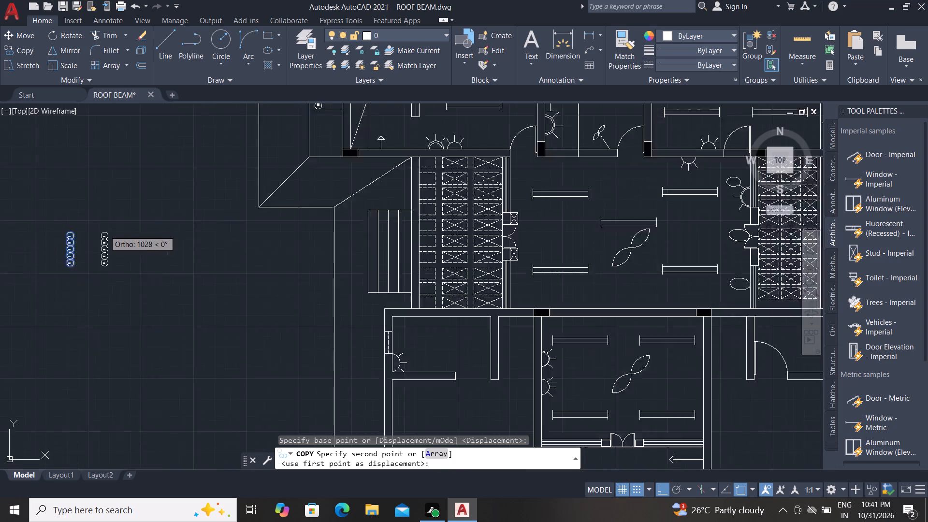
scroll(104, 231, "down", 1)
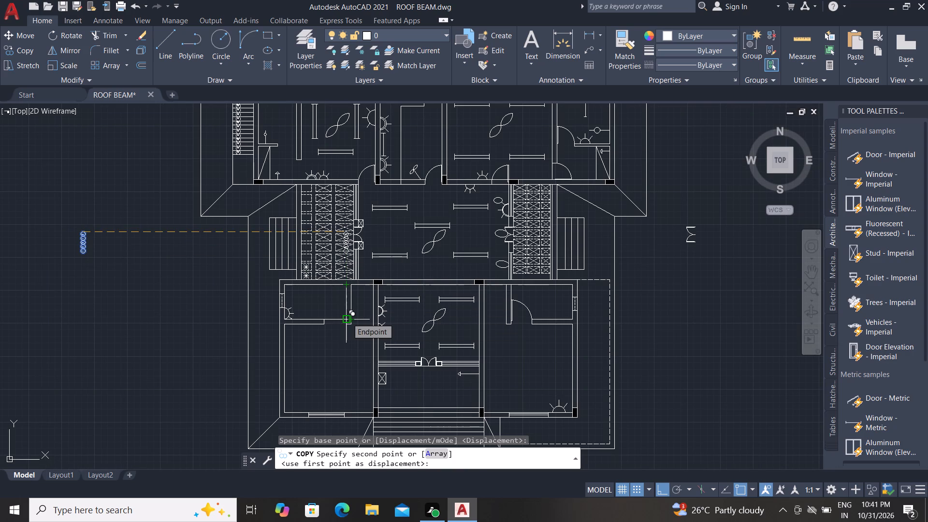
key("F8")
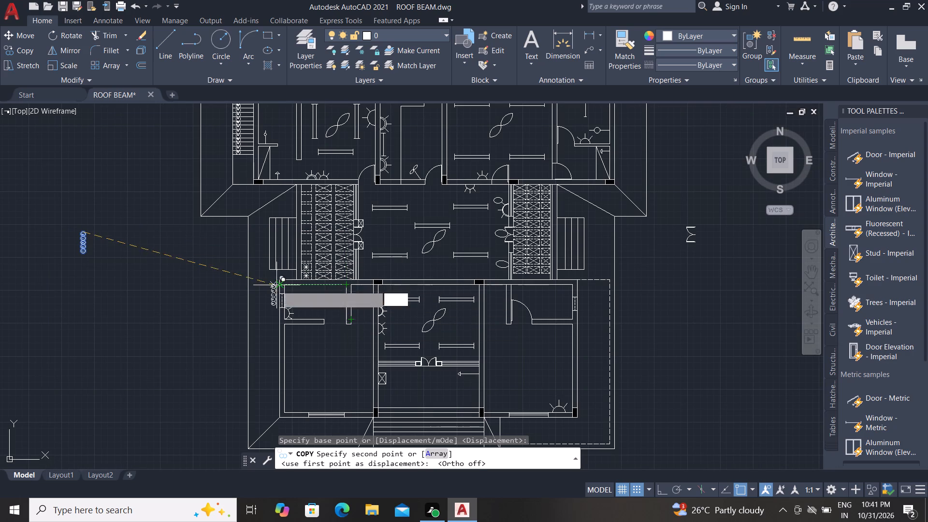
scroll(427, 387, "up", 3)
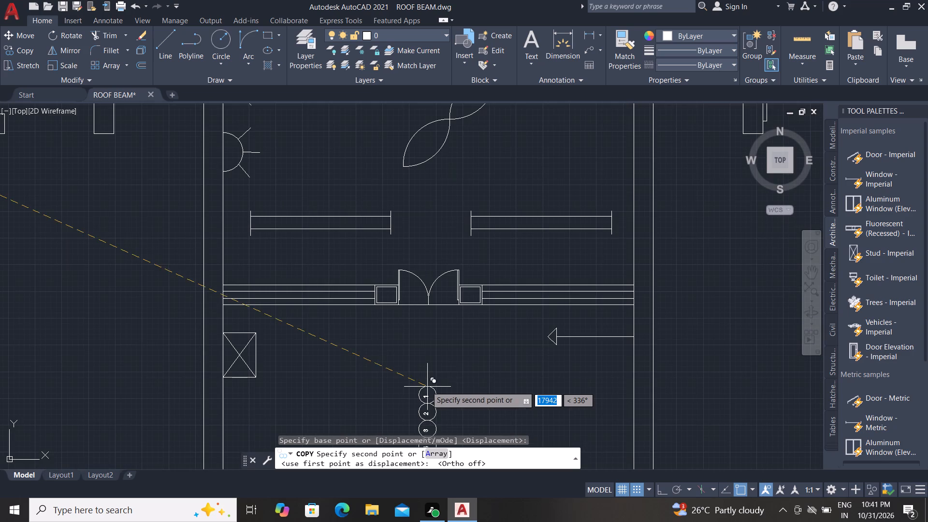
scroll(382, 219, "down", 3)
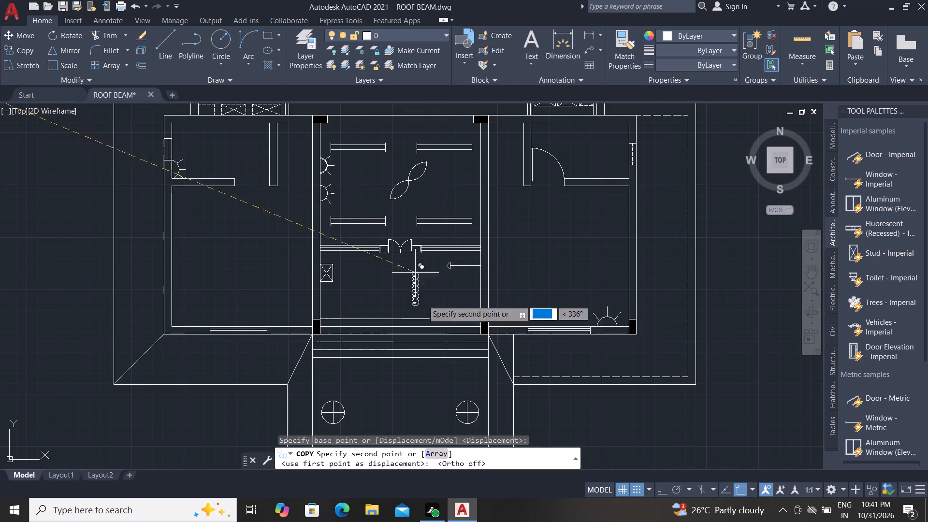
scroll(432, 325, "up", 2)
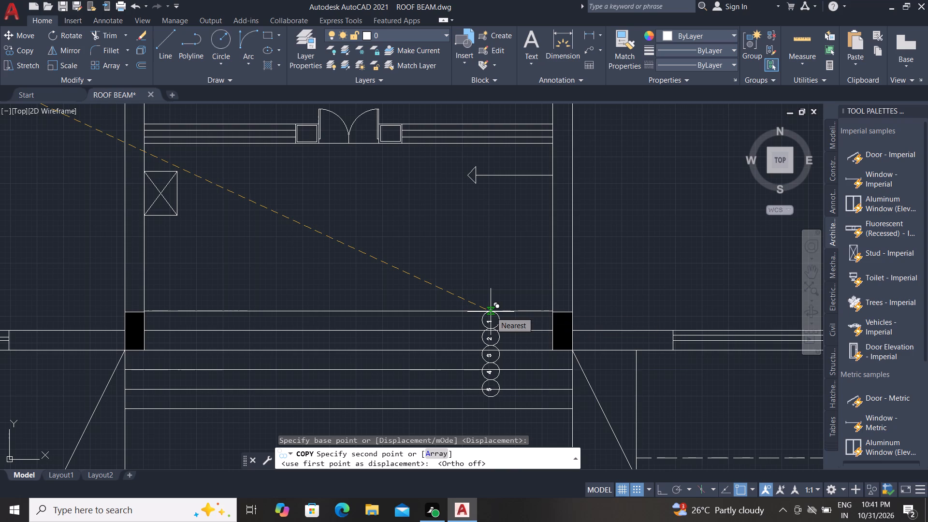
left_click(444, 237)
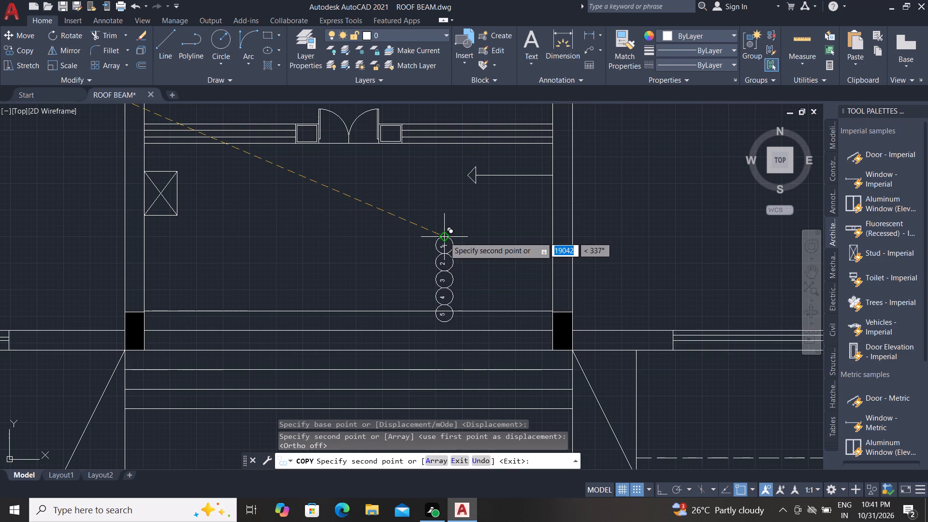
key("Escape")
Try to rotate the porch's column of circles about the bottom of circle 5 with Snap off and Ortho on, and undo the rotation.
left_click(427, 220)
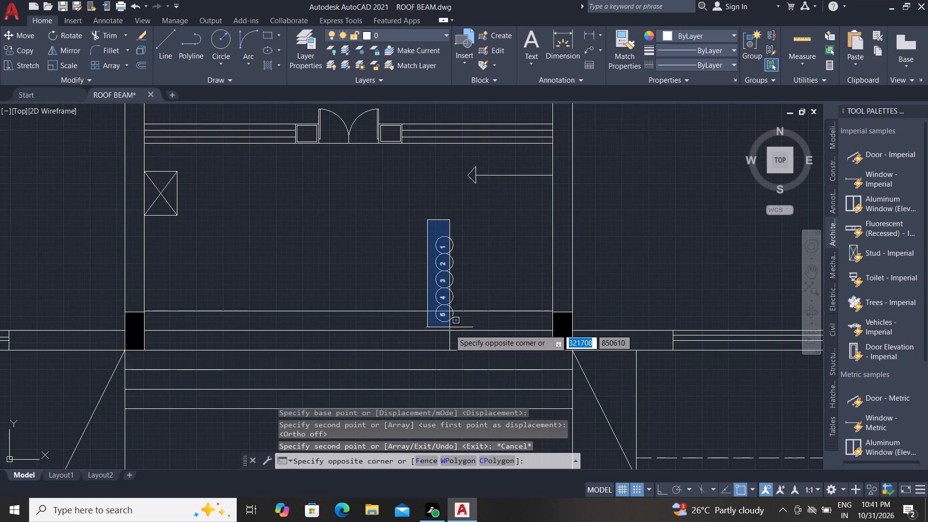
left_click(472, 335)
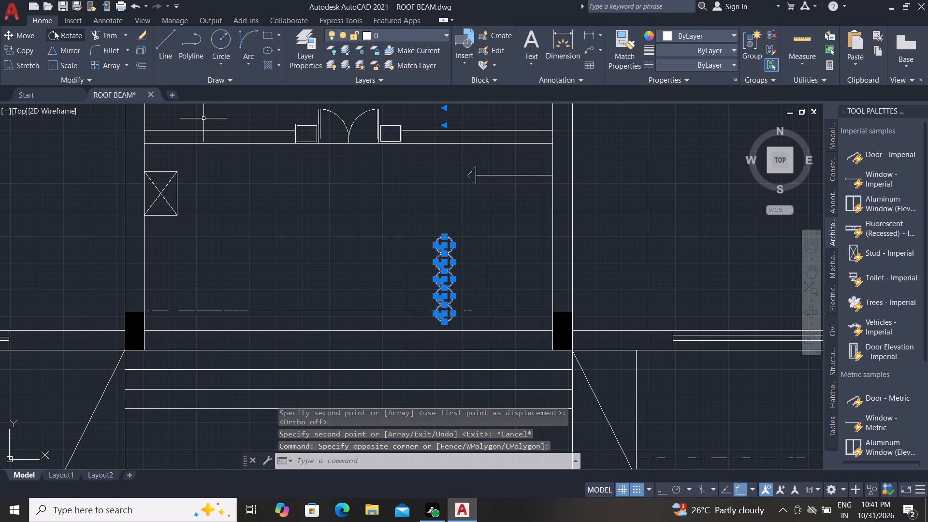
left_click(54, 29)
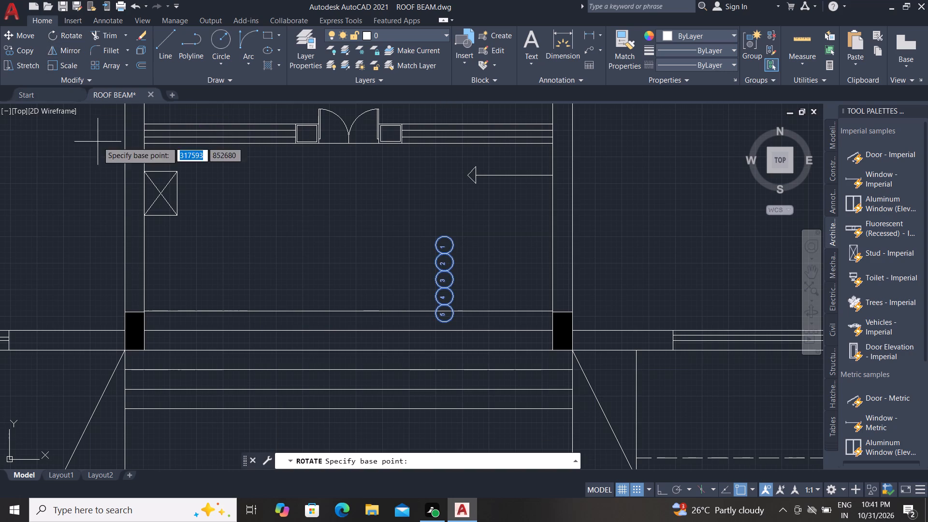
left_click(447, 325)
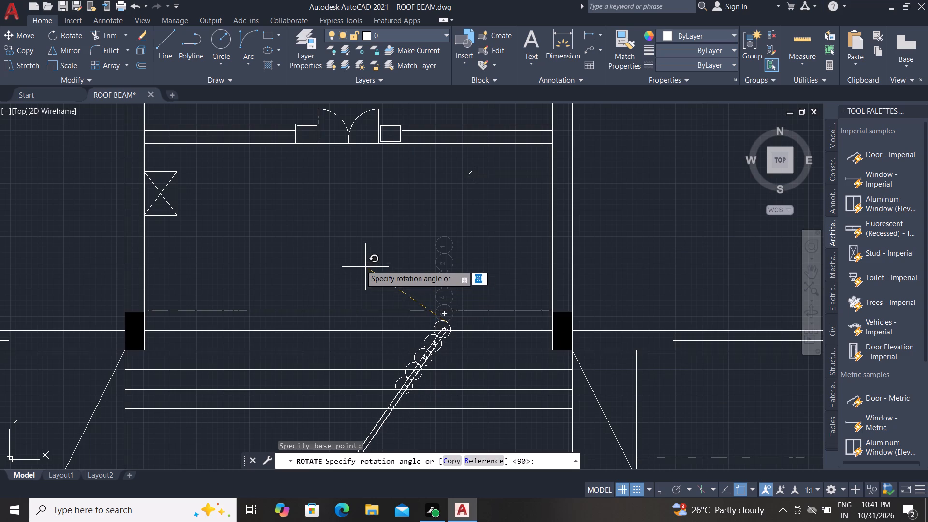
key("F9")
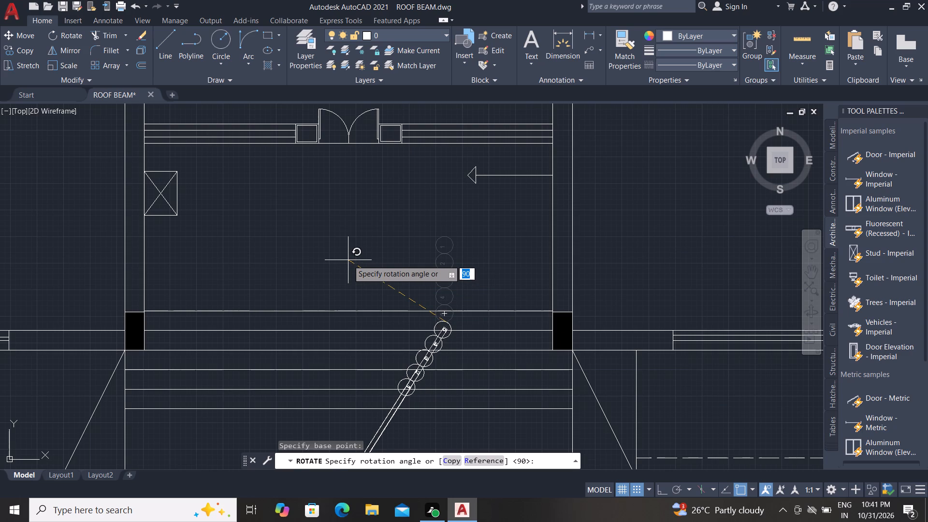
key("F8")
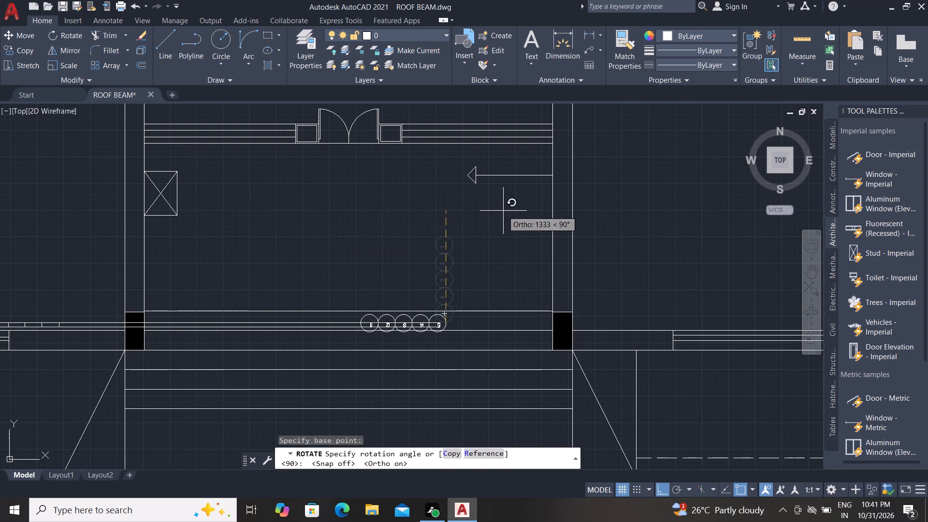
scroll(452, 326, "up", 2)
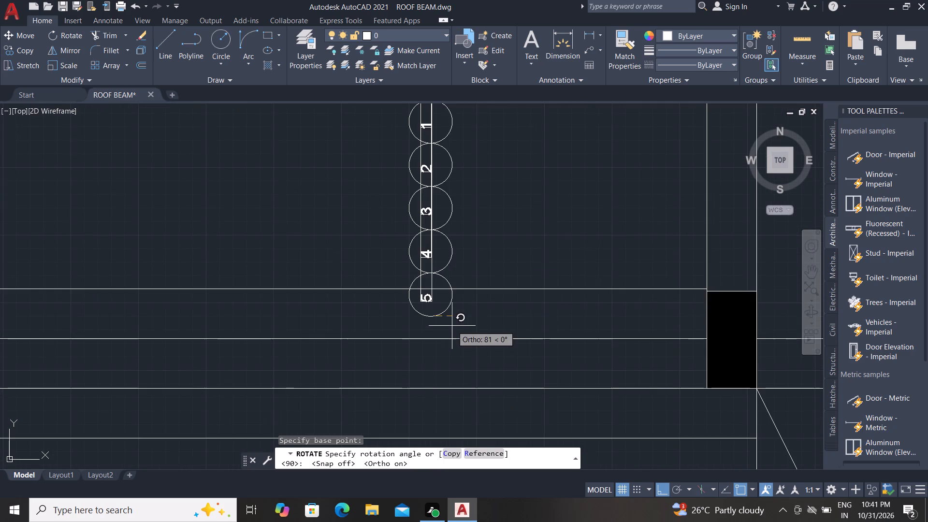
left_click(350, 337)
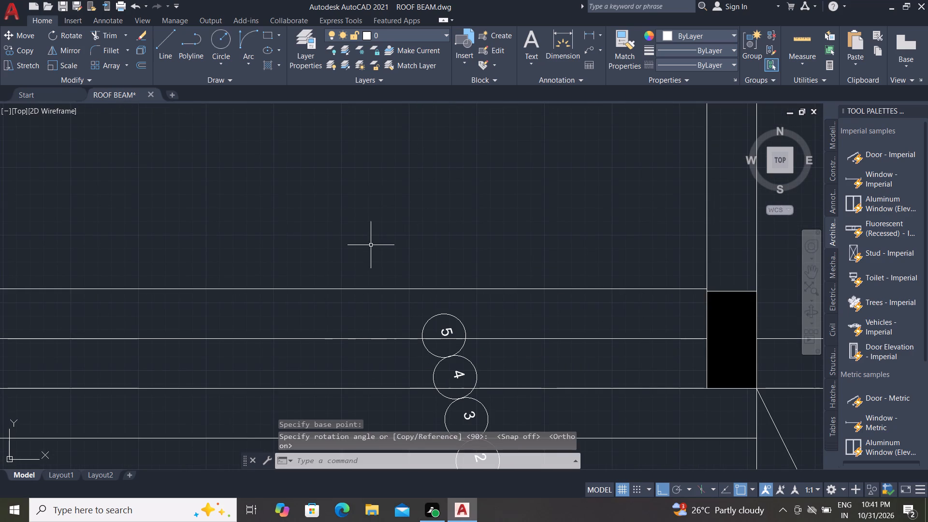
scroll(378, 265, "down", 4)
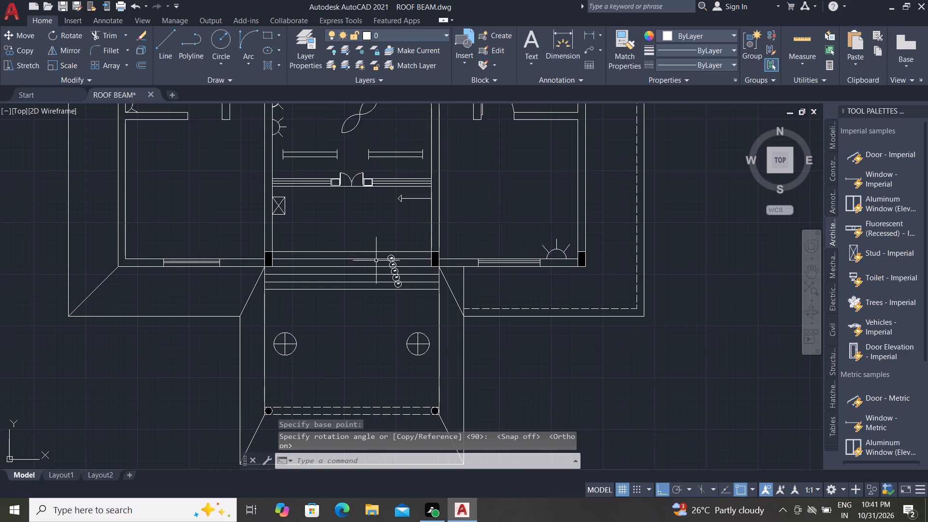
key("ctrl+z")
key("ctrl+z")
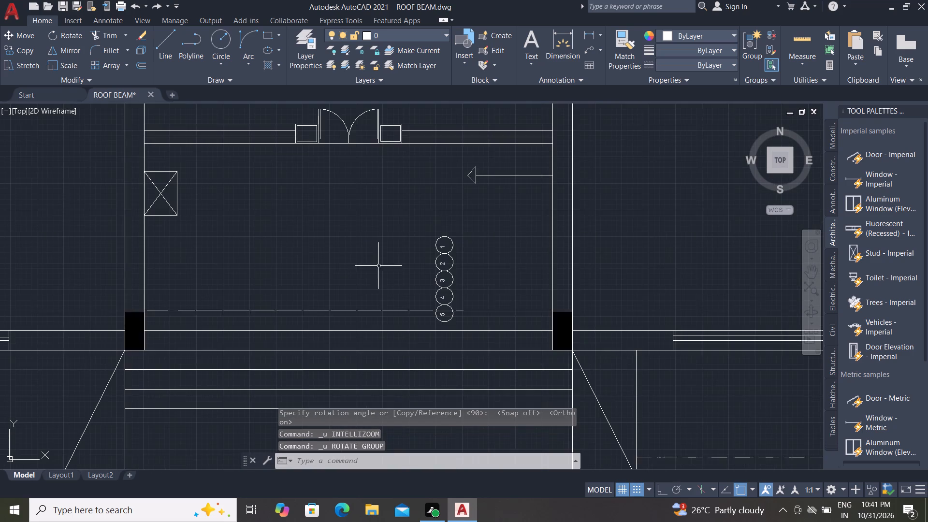
Rotate the porch's column of circles half a turn about the bottom of circle 5, with Ortho on, so it runs down across the step lines.
scroll(381, 259, "down", 1)
left_click(397, 206)
left_click(437, 306)
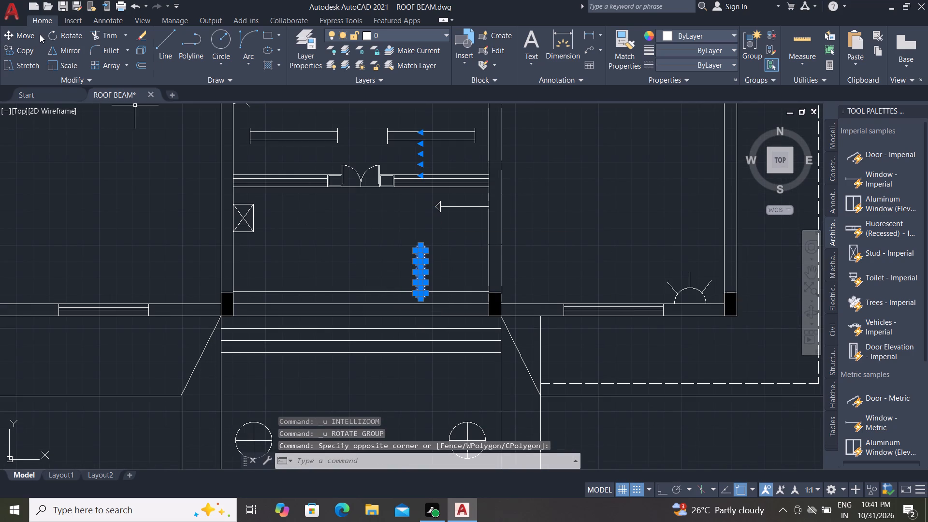
left_click(72, 34)
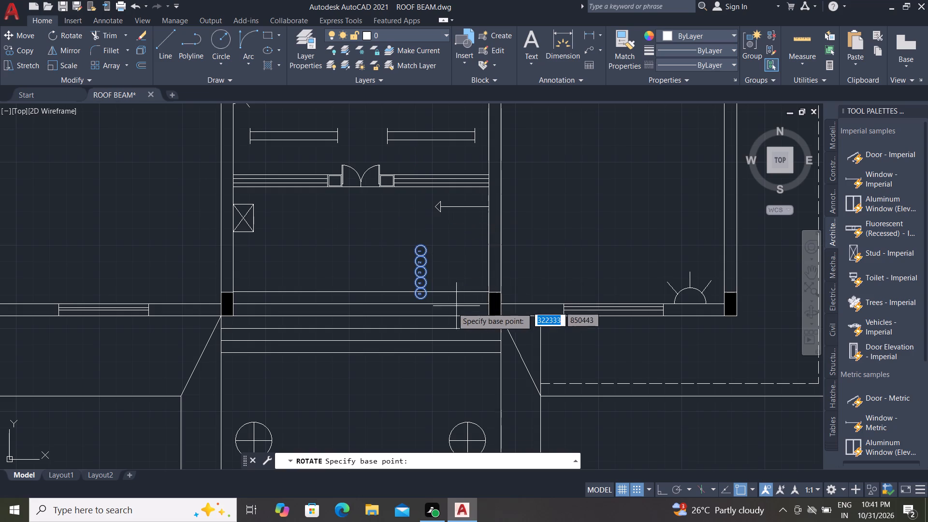
scroll(420, 301, "up", 3)
left_click(417, 296)
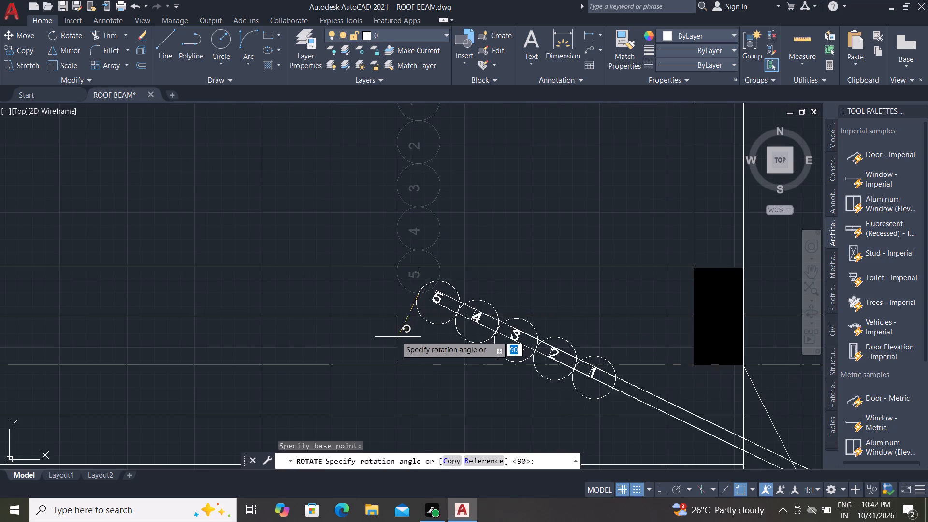
key("F8")
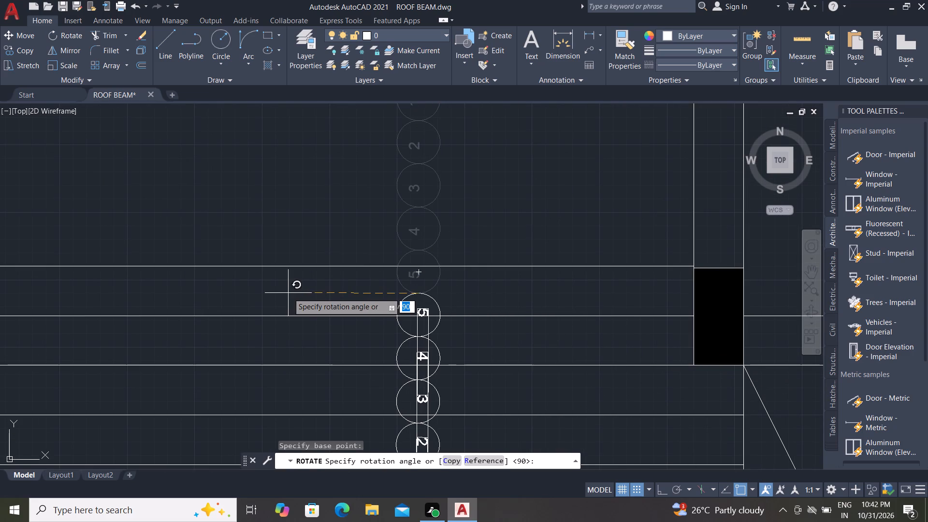
left_click(298, 292)
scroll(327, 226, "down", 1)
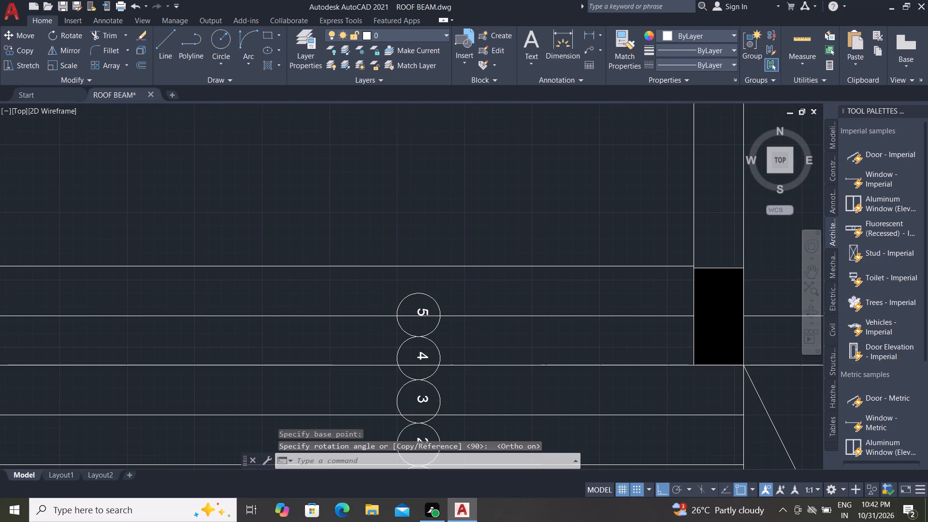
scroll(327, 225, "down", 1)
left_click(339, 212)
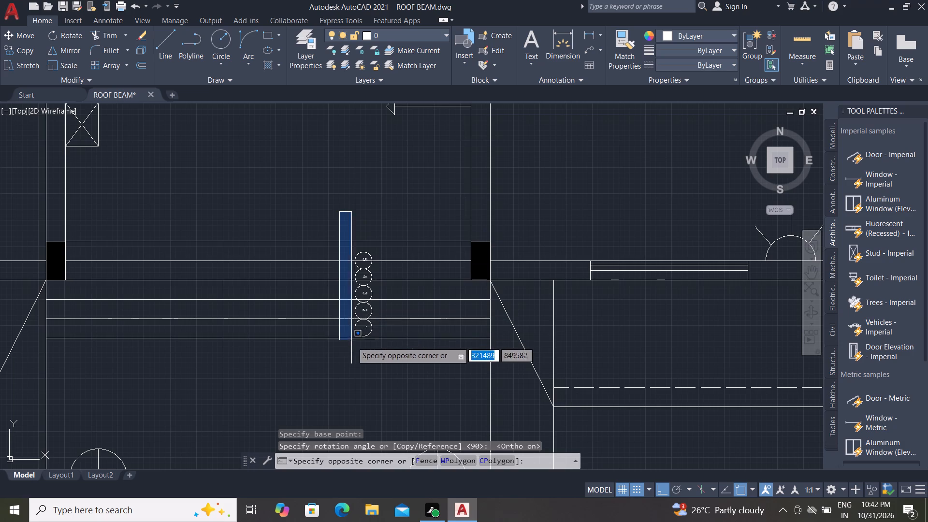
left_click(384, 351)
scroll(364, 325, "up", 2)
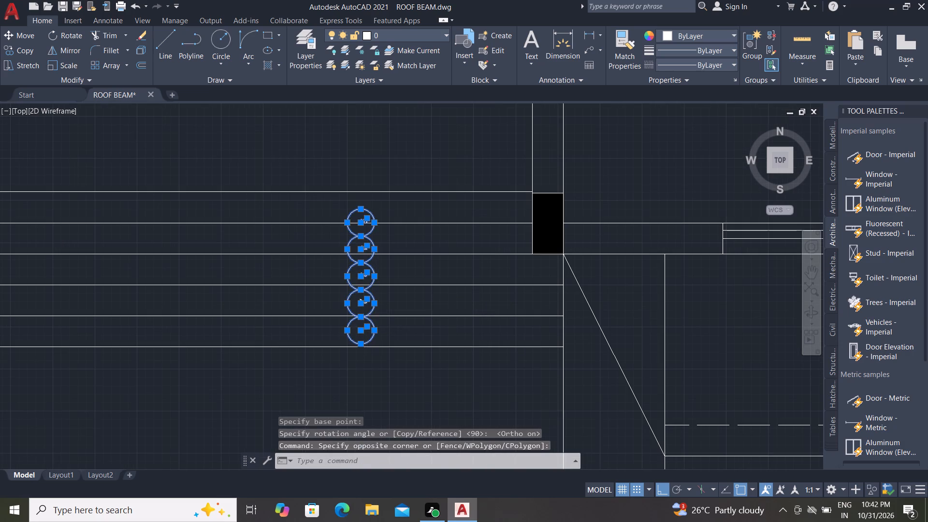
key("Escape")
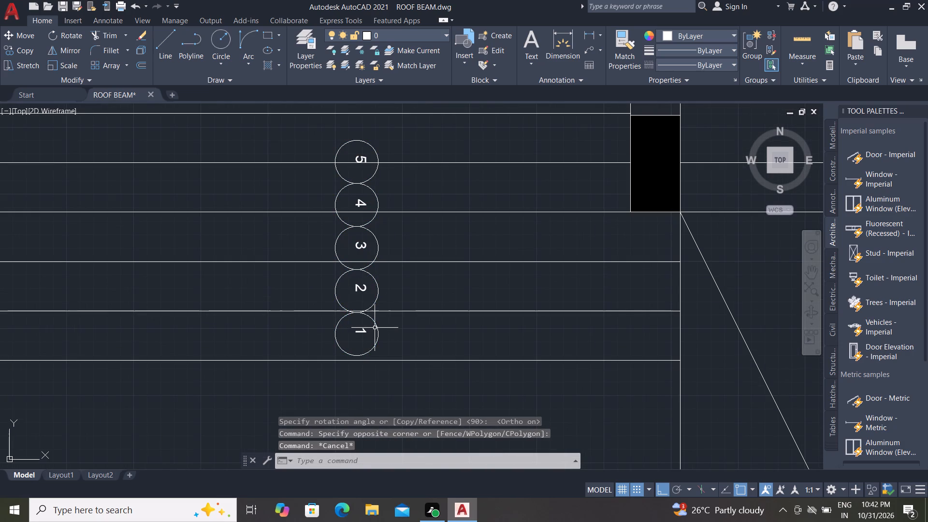
Delete the five circles around the numbers 1 to 5 on the porch steps, keeping the numbers.
left_click(377, 327)
left_click(377, 282)
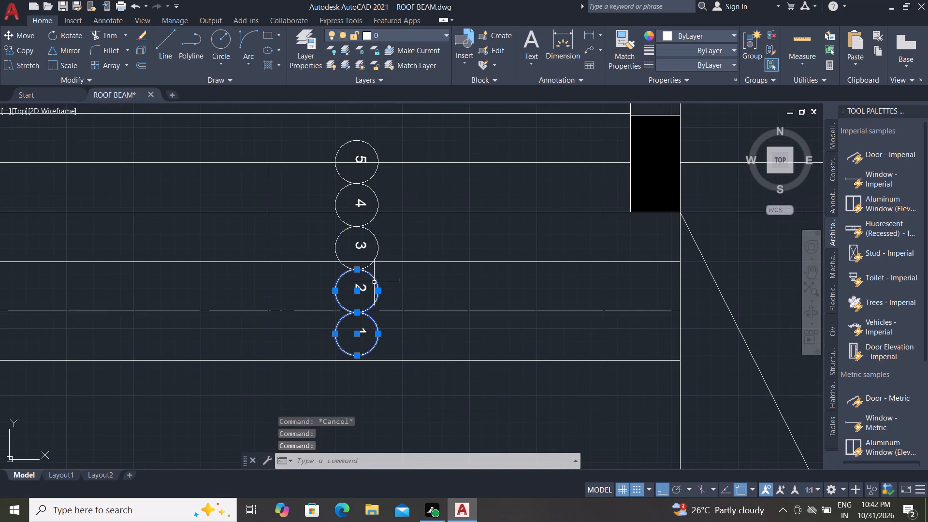
left_click(374, 258)
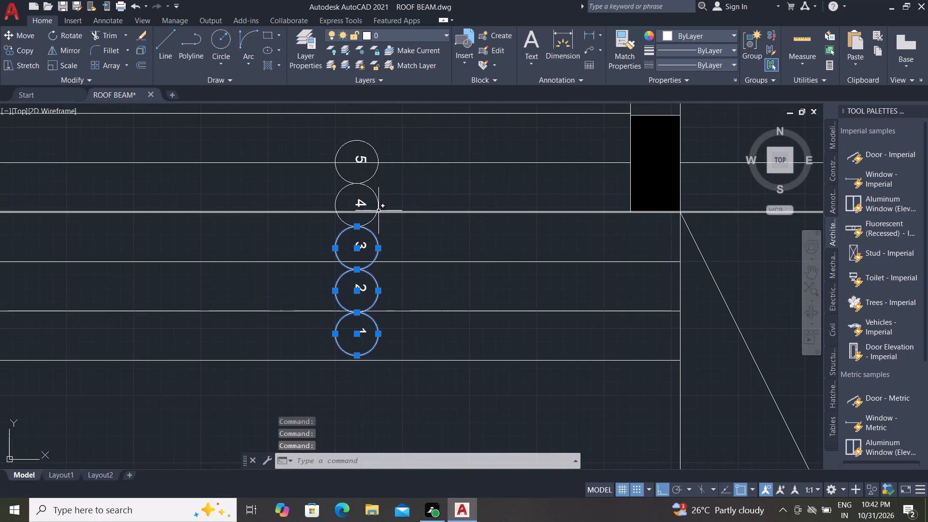
left_click(377, 200)
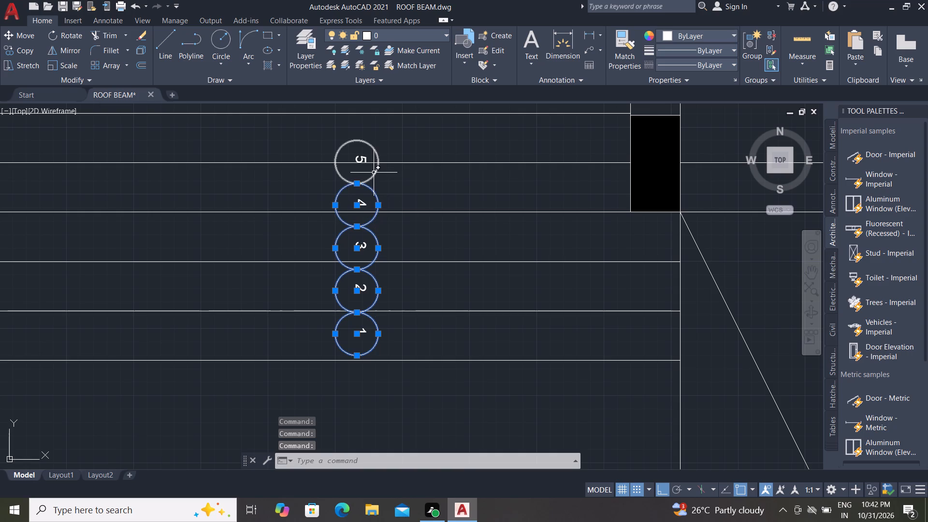
left_click(374, 173)
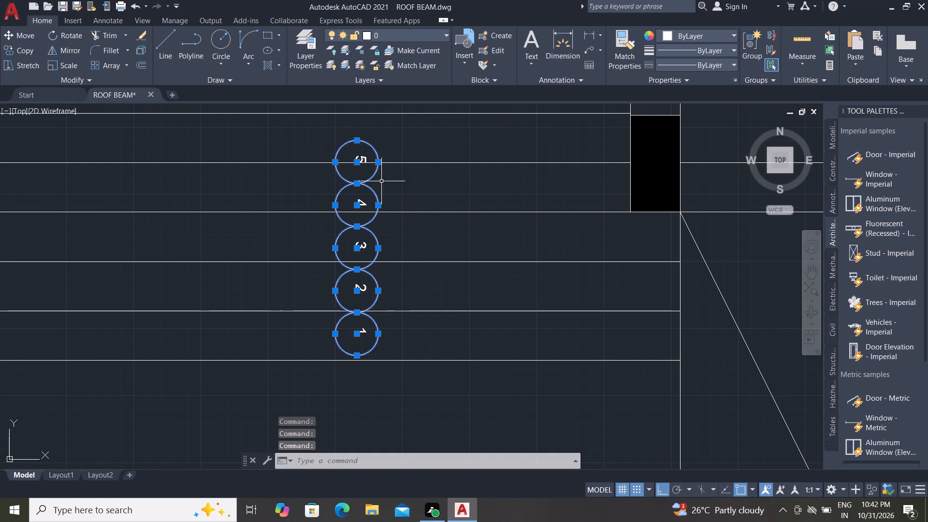
key("Delete")
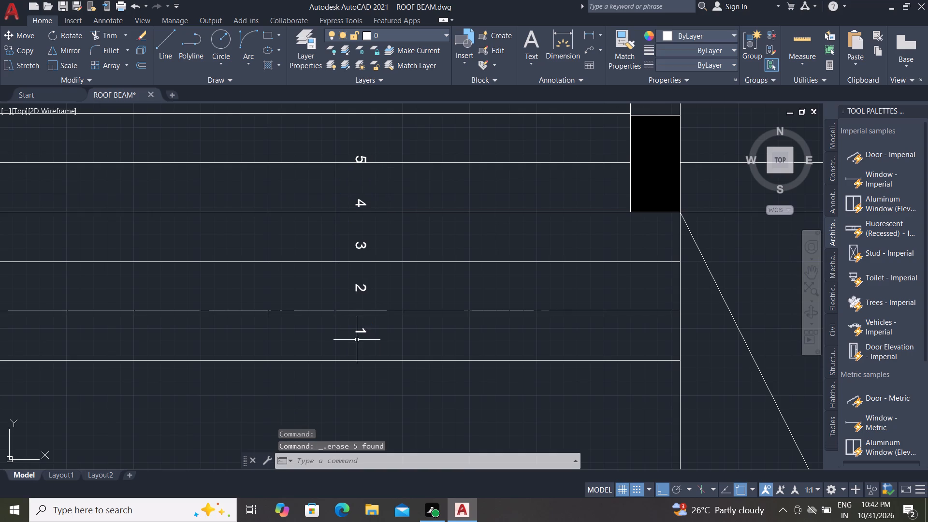
Rotate the number 1 on the porch steps 90° so it reads upright.
scroll(357, 340, "up", 1)
scroll(357, 340, "down", 2)
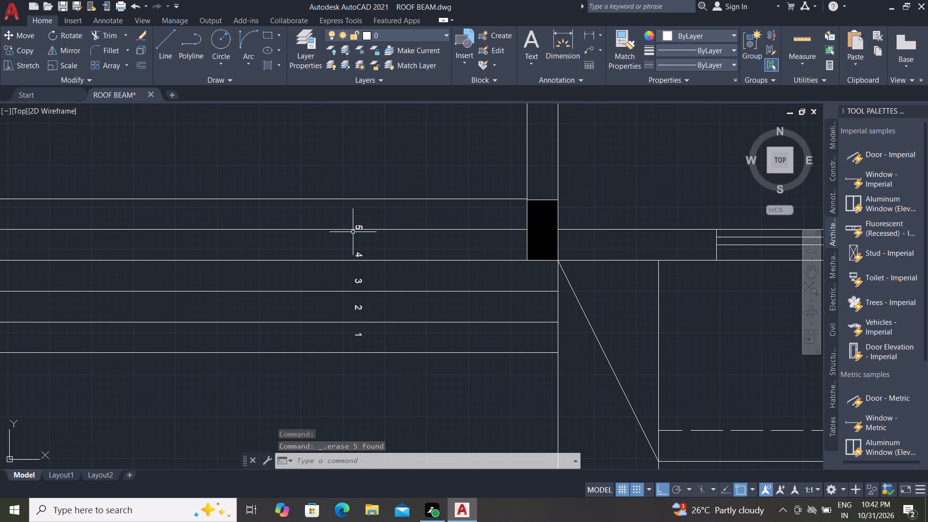
left_click(358, 333)
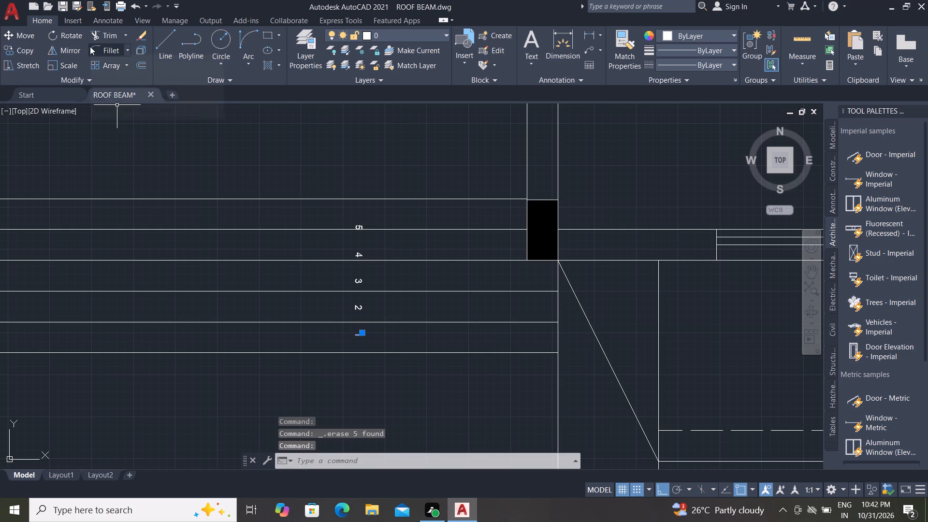
left_click(63, 35)
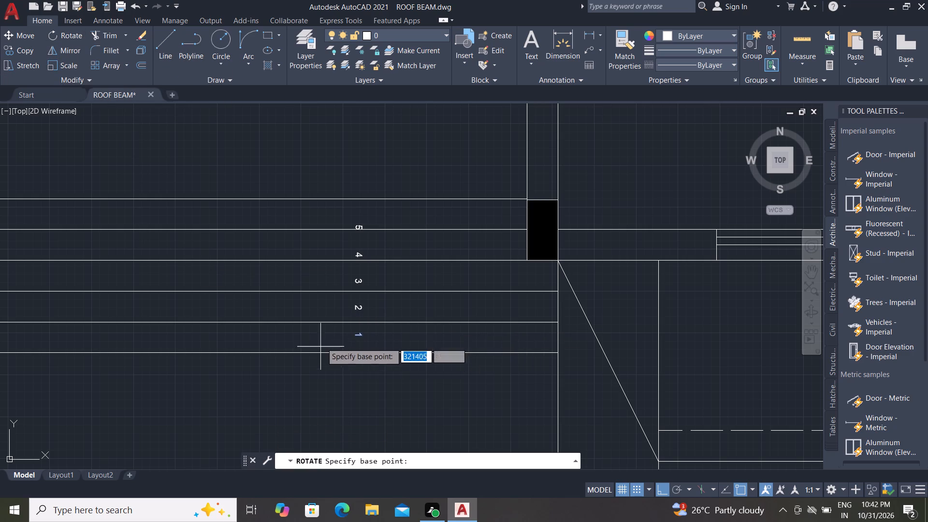
scroll(333, 341, "up", 3)
left_click(413, 319)
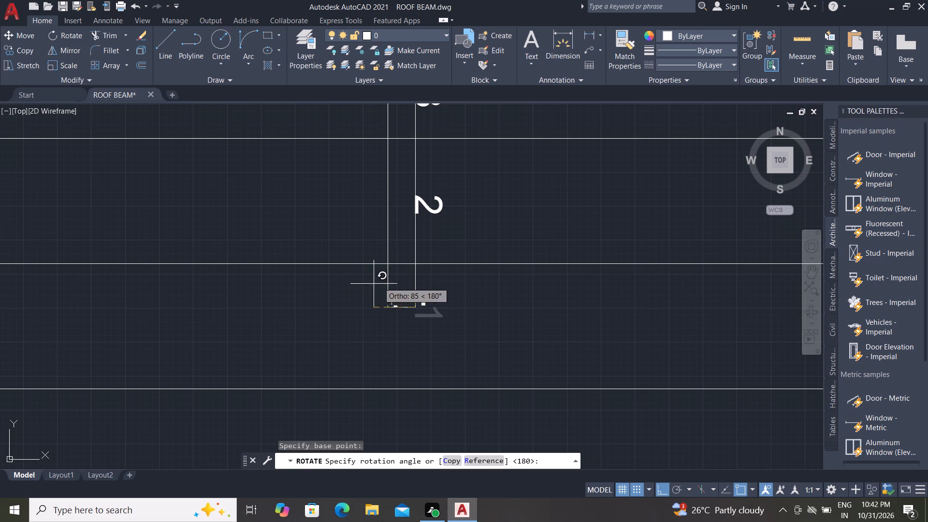
left_click(418, 269)
Rotate the number 2 on the porch steps 90° about its edge so it reads upright.
left_click(416, 208)
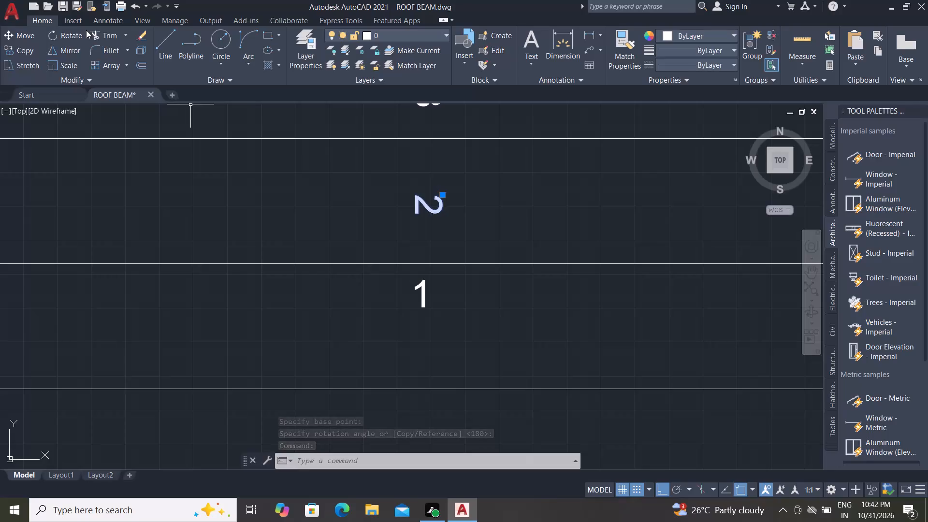
left_click(59, 31)
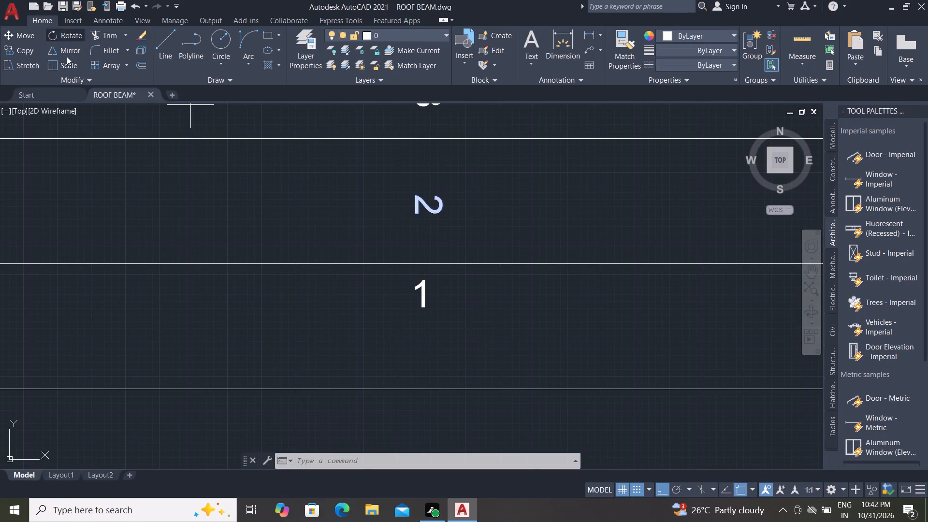
left_click(420, 203)
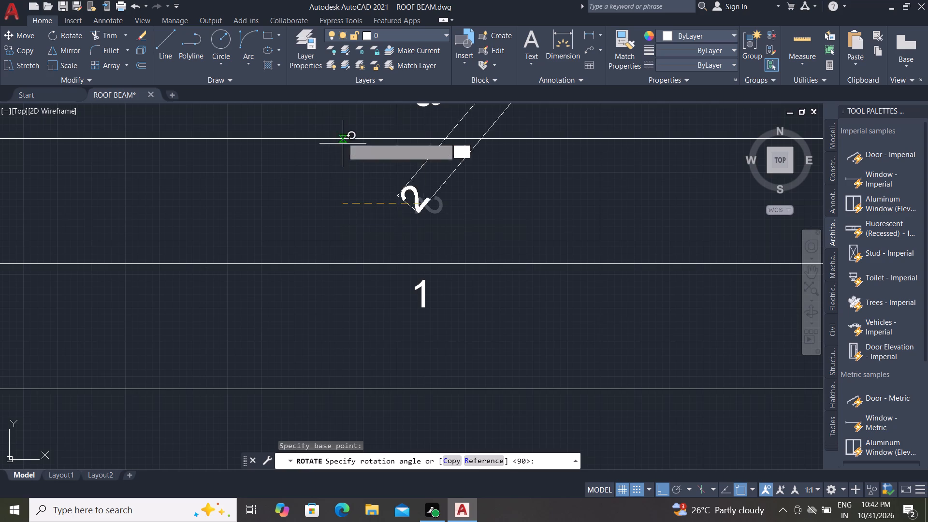
left_click(425, 170)
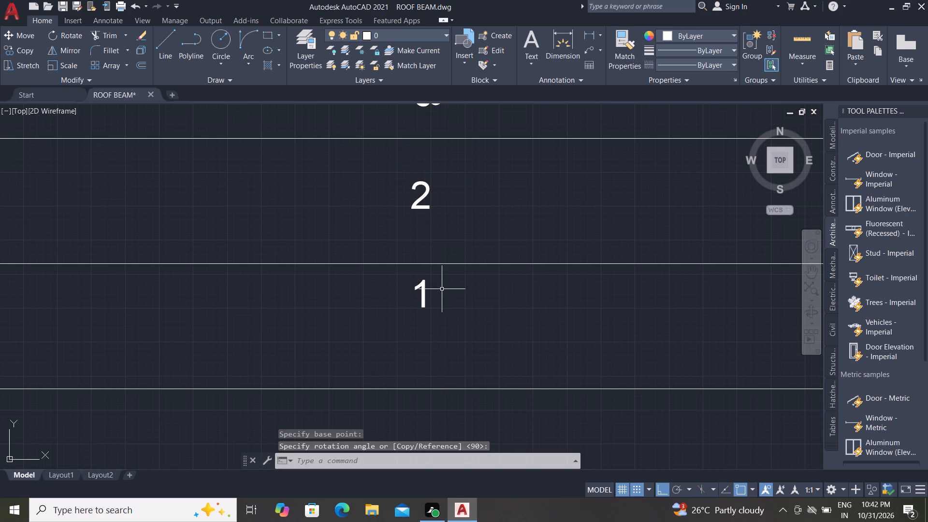
Rotate the number 3 on the porch steps upright about its upper corner, accepting the default 90° angle.
scroll(442, 289, "down", 2)
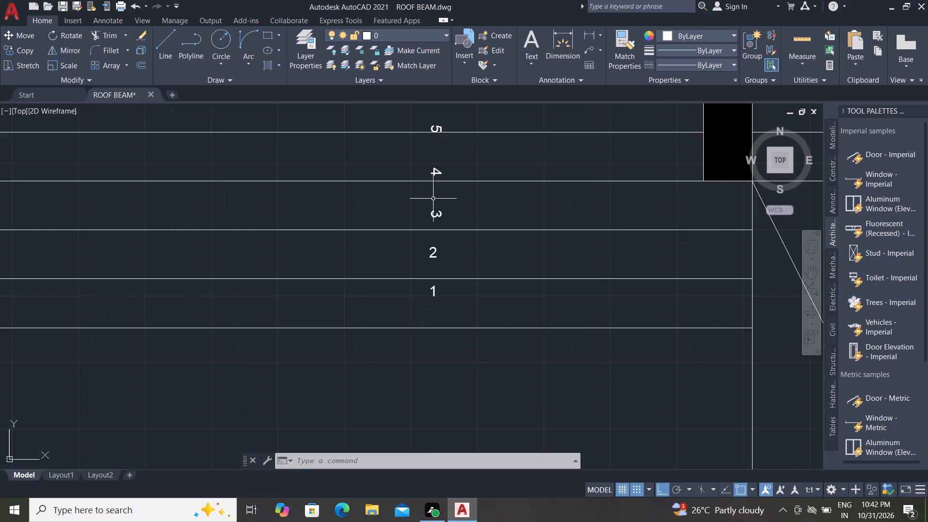
scroll(433, 199, "up", 2)
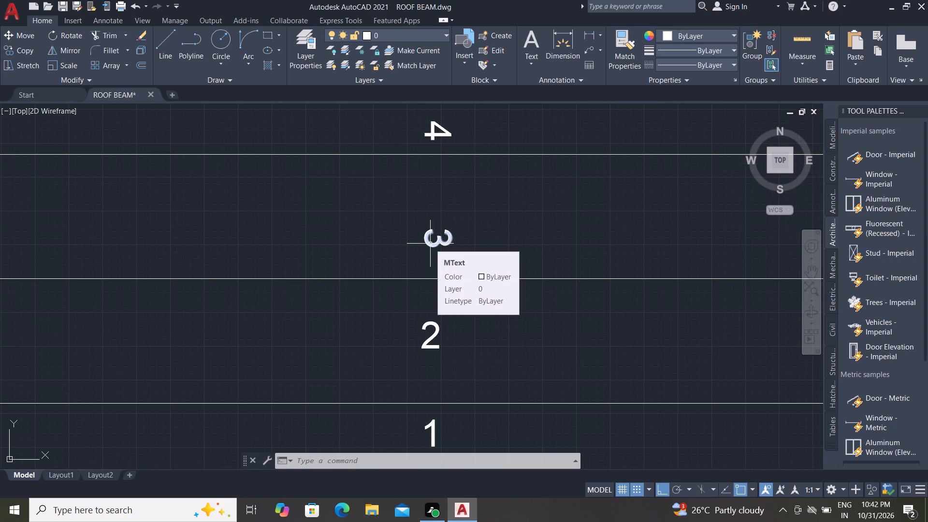
left_click(430, 244)
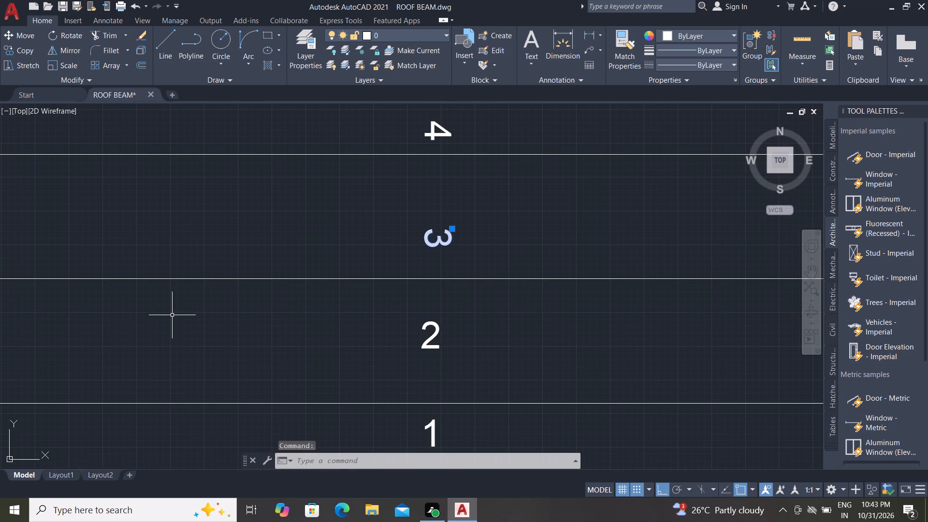
scroll(158, 299, "up", 1)
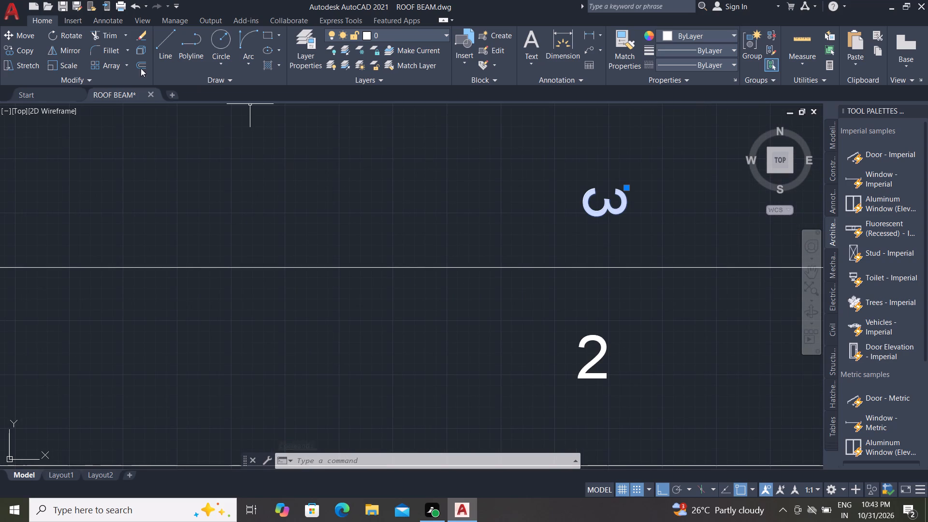
left_click(58, 33)
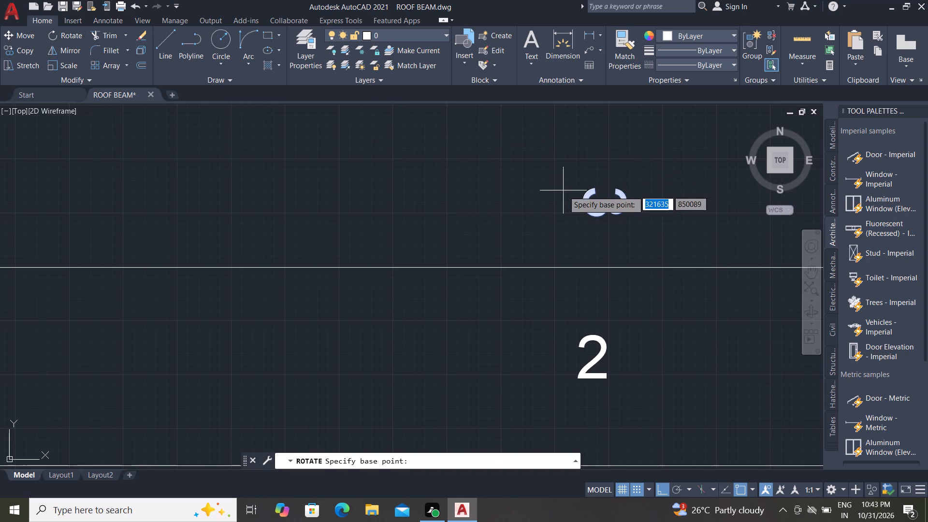
left_click(594, 188)
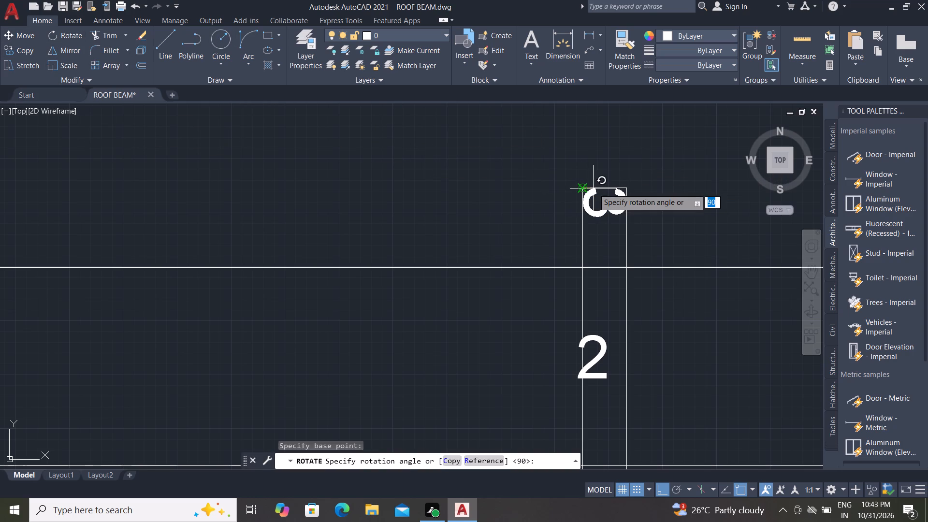
right_click(594, 188)
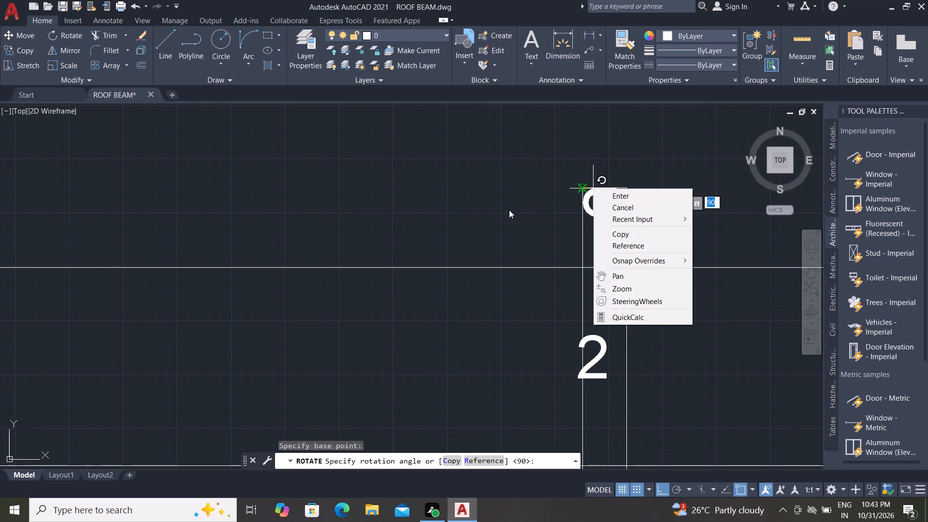
scroll(505, 246, "down", 2)
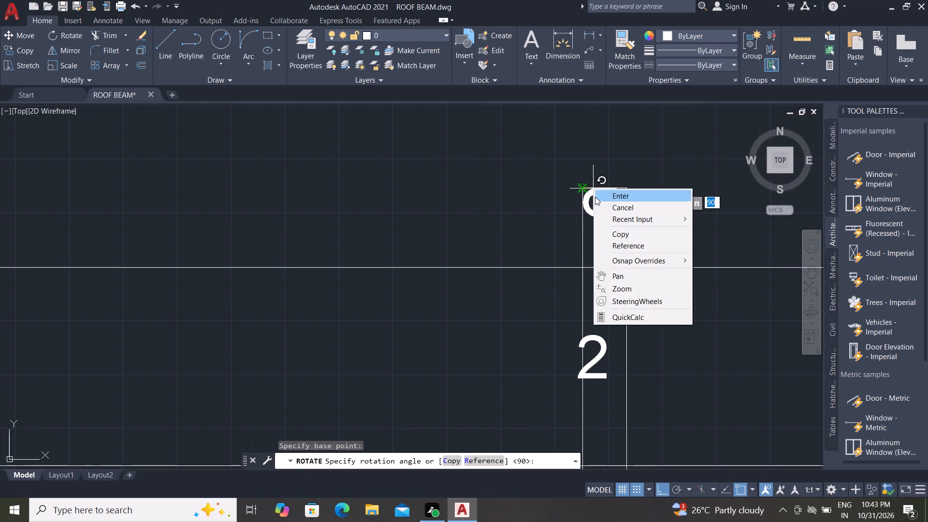
left_click(616, 192)
Rotate the number 4 on the porch steps 90° about its edge so it reads upright.
scroll(524, 251, "down", 3)
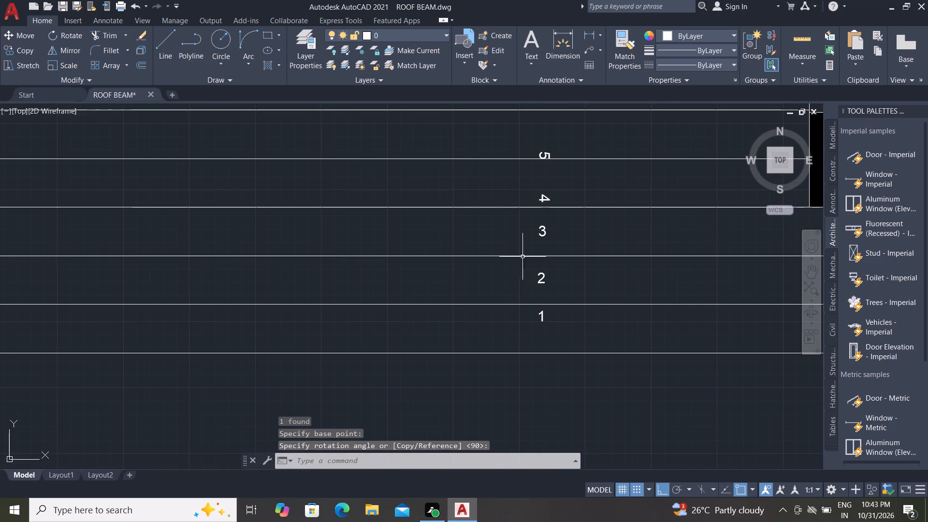
scroll(548, 186, "up", 2)
left_click(531, 211)
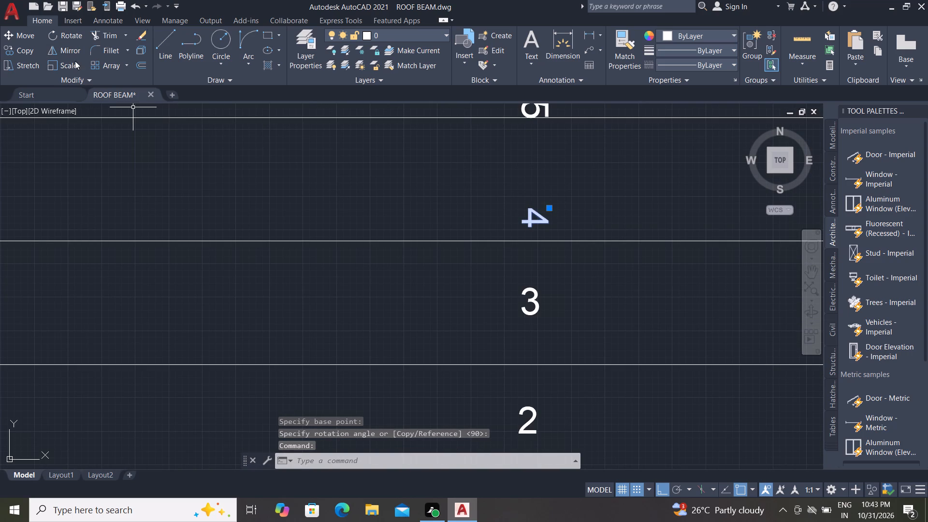
left_click(66, 33)
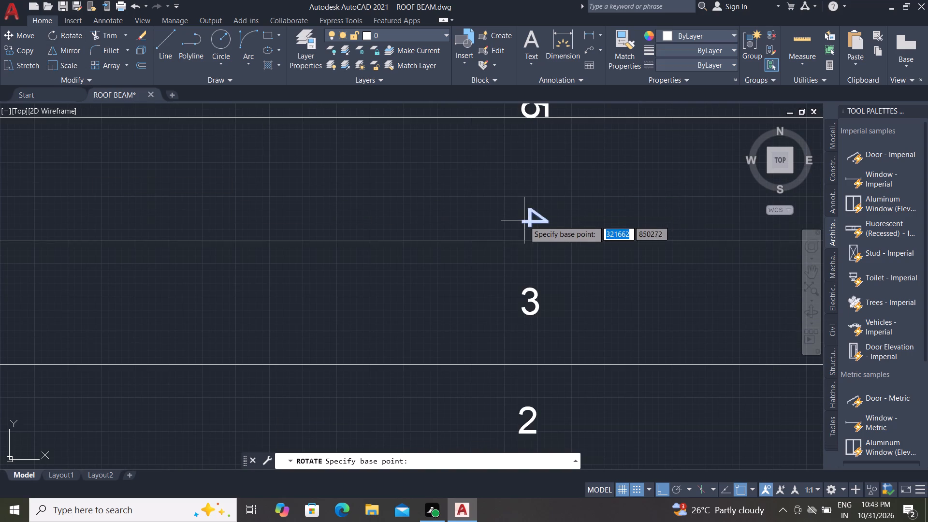
left_click(524, 221)
left_click(540, 163)
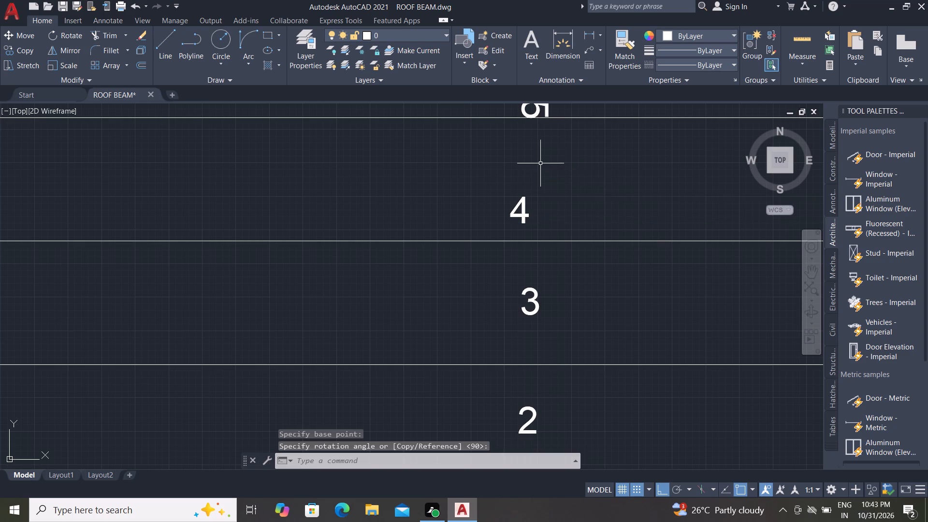
Rotate the number 5 on the porch steps 90° about its upper corner so it reads upright.
scroll(608, 292, "down", 2)
scroll(580, 227, "up", 2)
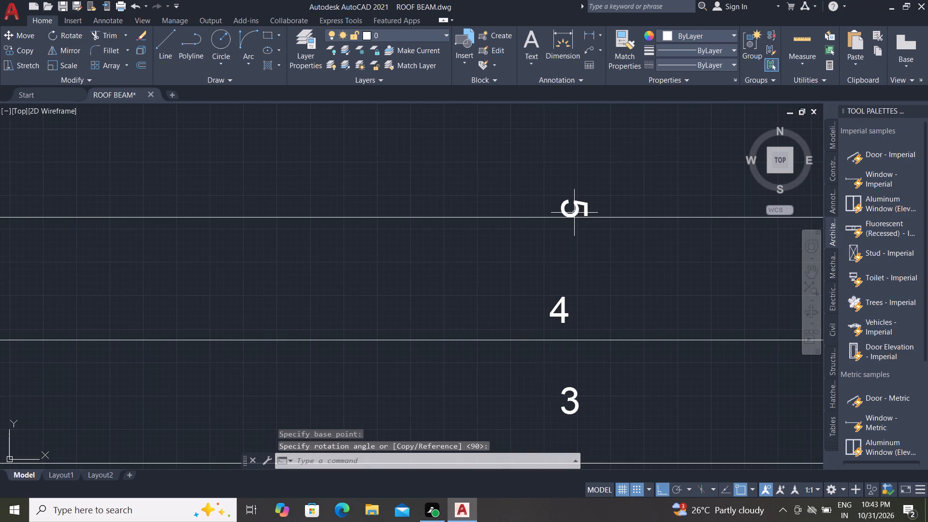
left_click(574, 213)
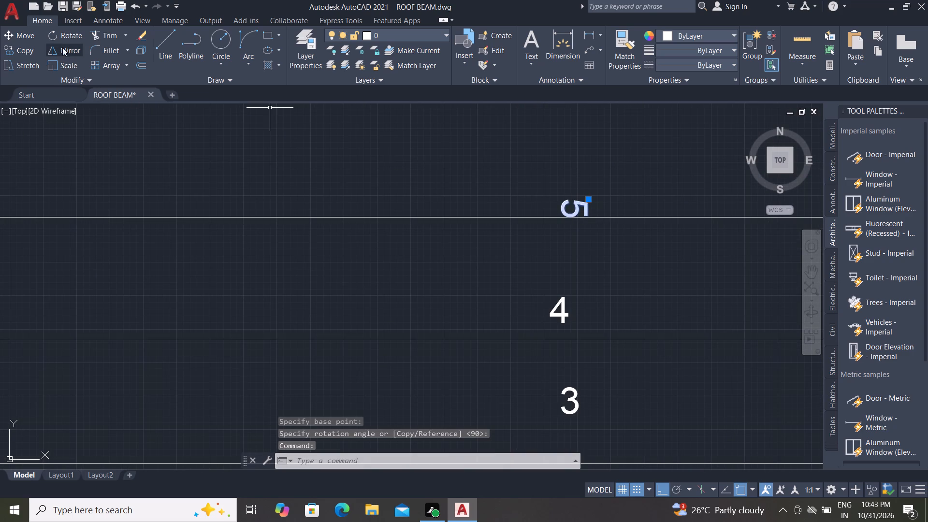
left_click(63, 30)
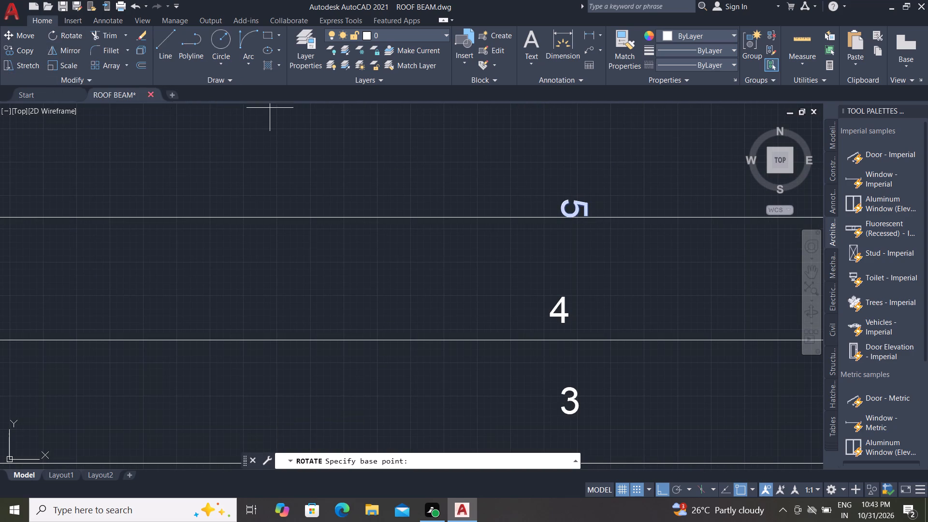
left_click(566, 202)
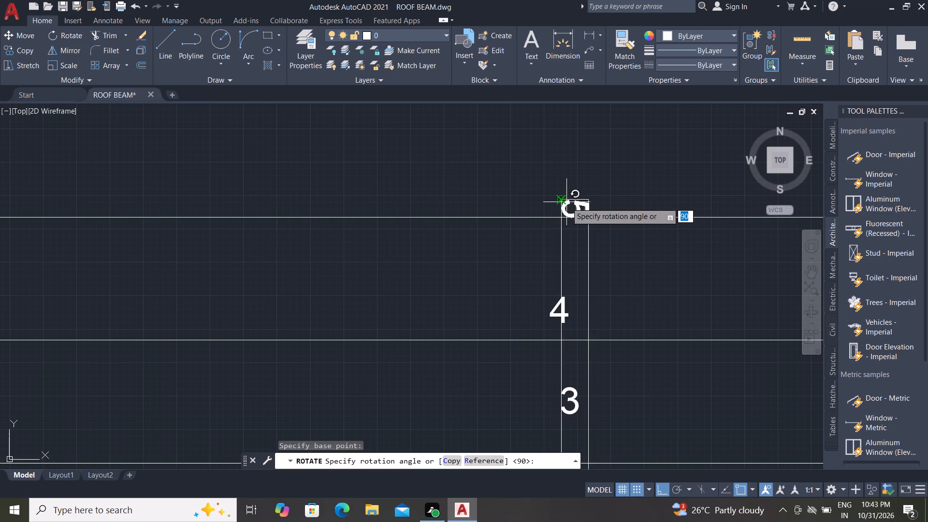
left_click(550, 160)
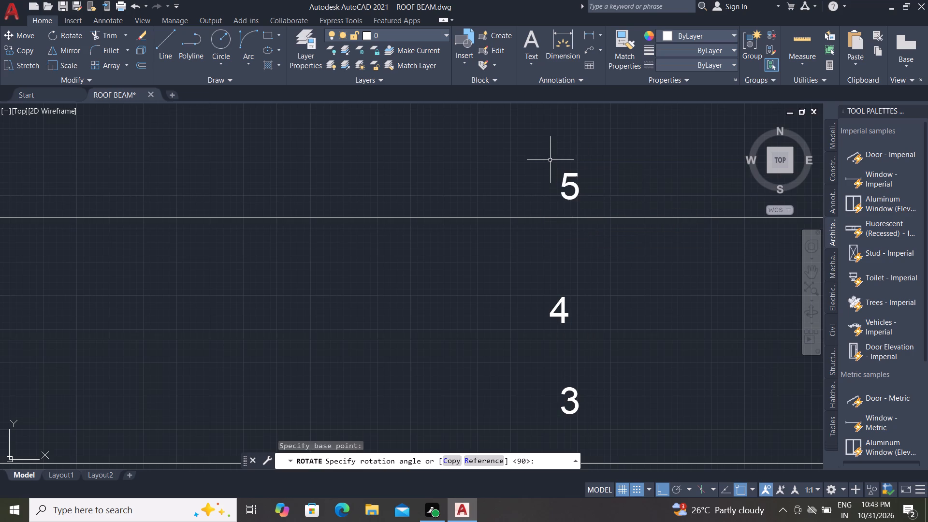
Move the number 4 on the porch steps about 53 units up and slightly left, toward the middle of its step.
scroll(562, 197, "down", 1)
scroll(566, 265, "down", 1)
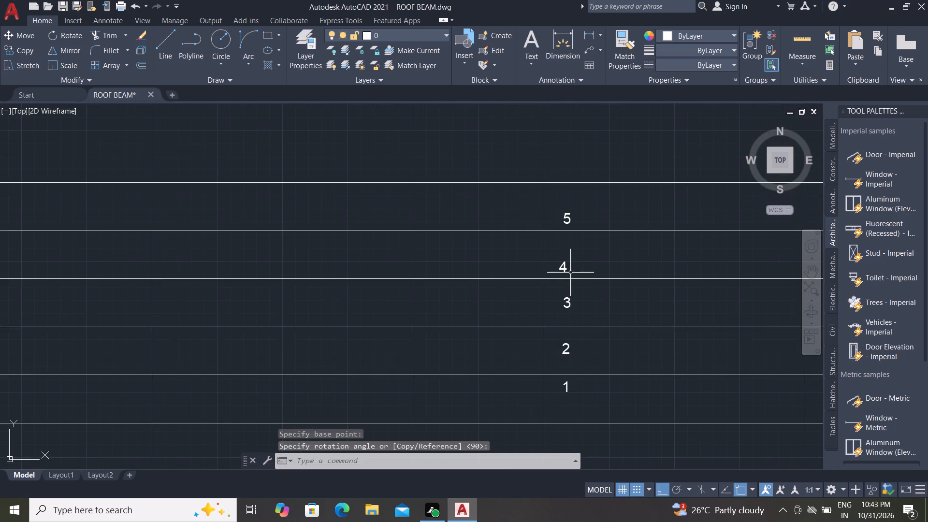
scroll(561, 271, "up", 1)
left_click(562, 268)
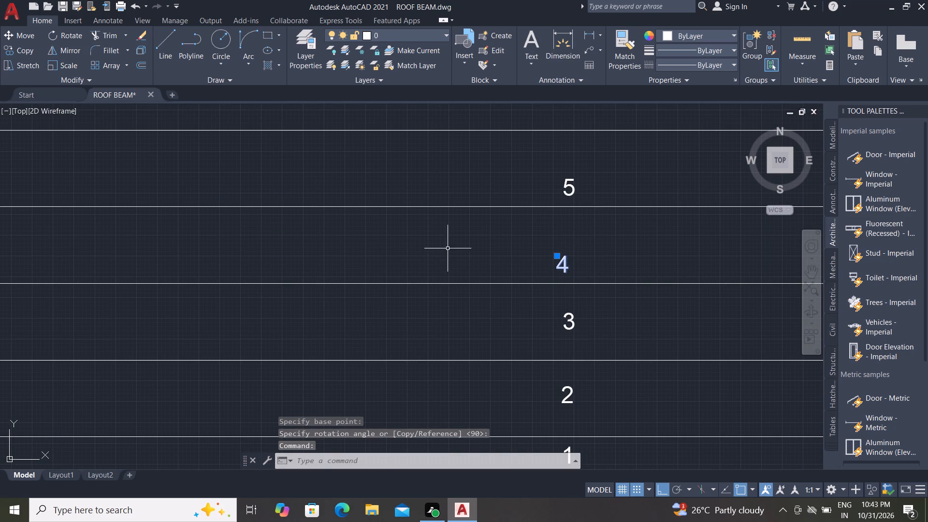
left_click(24, 32)
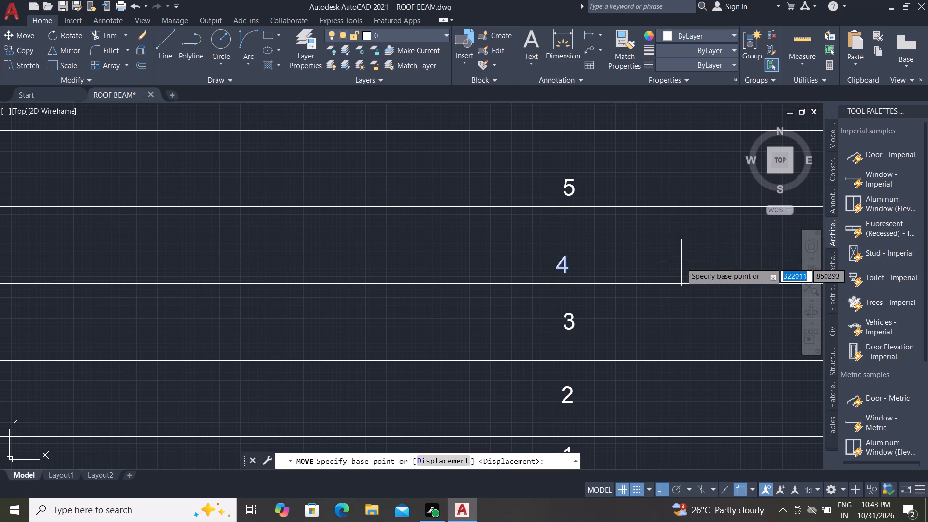
scroll(554, 275, "up", 2)
left_click(576, 266)
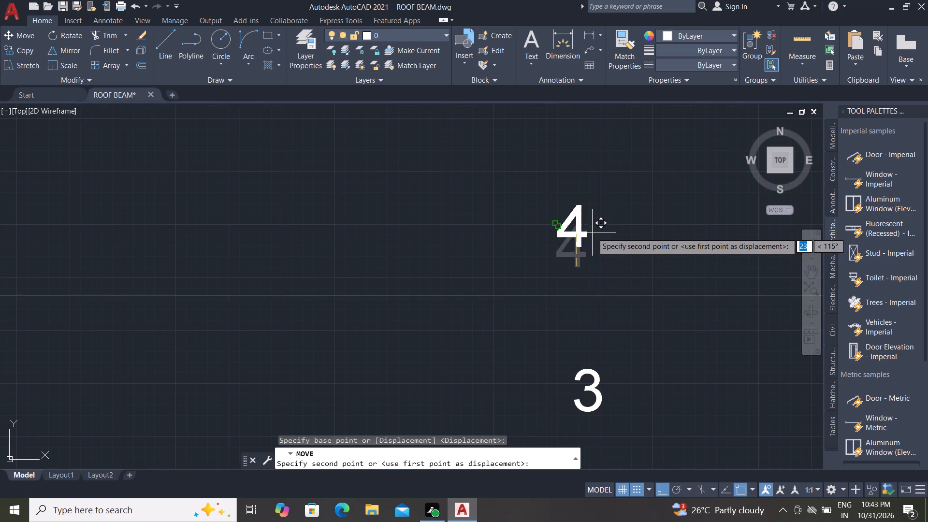
scroll(592, 232, "down", 2)
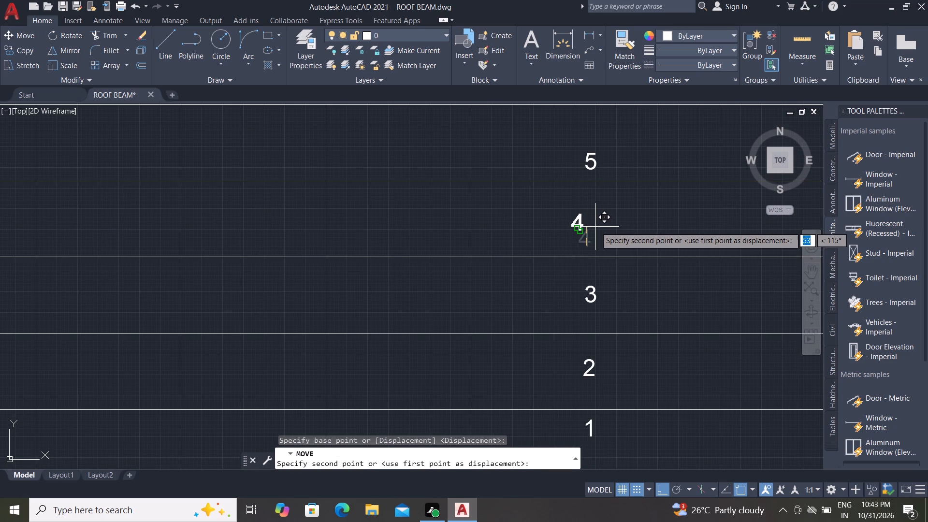
left_click(588, 229)
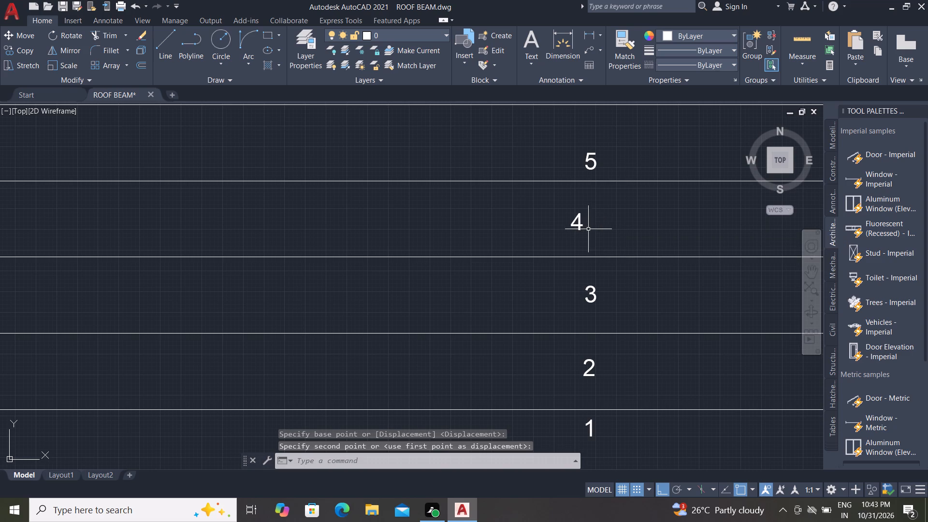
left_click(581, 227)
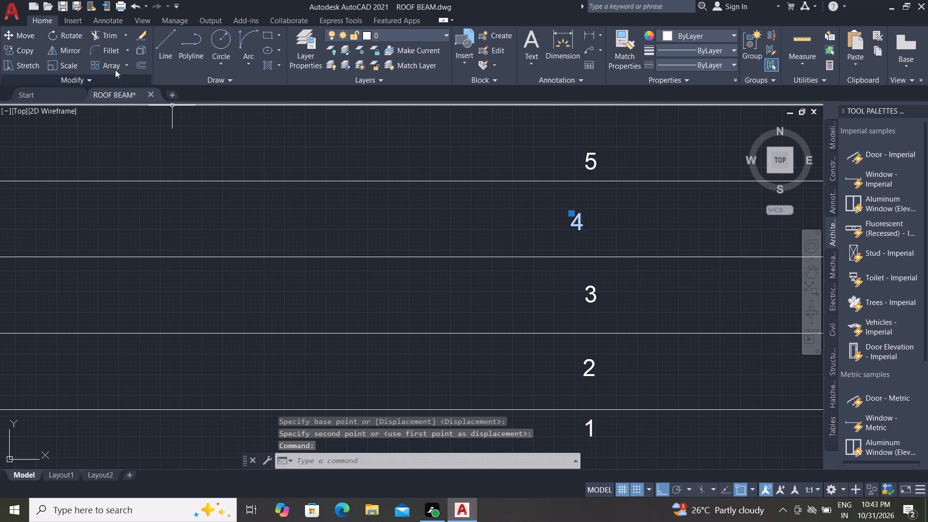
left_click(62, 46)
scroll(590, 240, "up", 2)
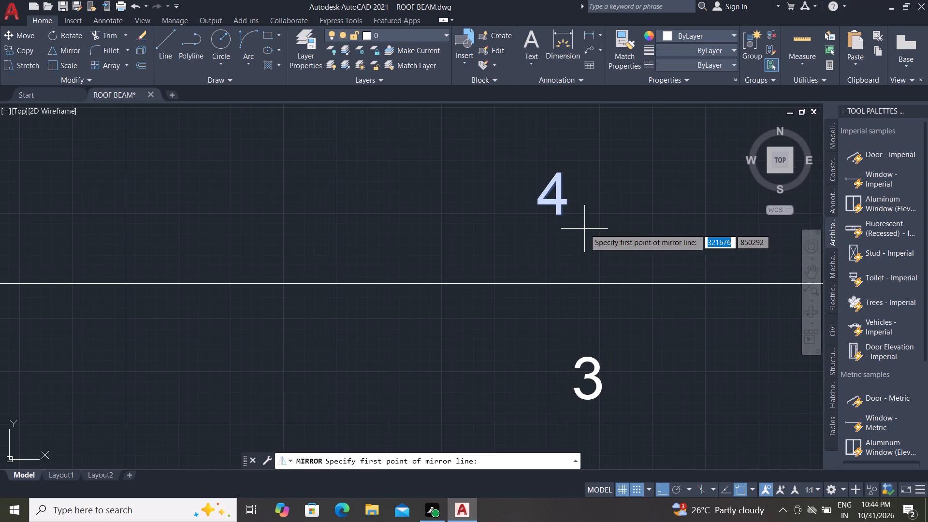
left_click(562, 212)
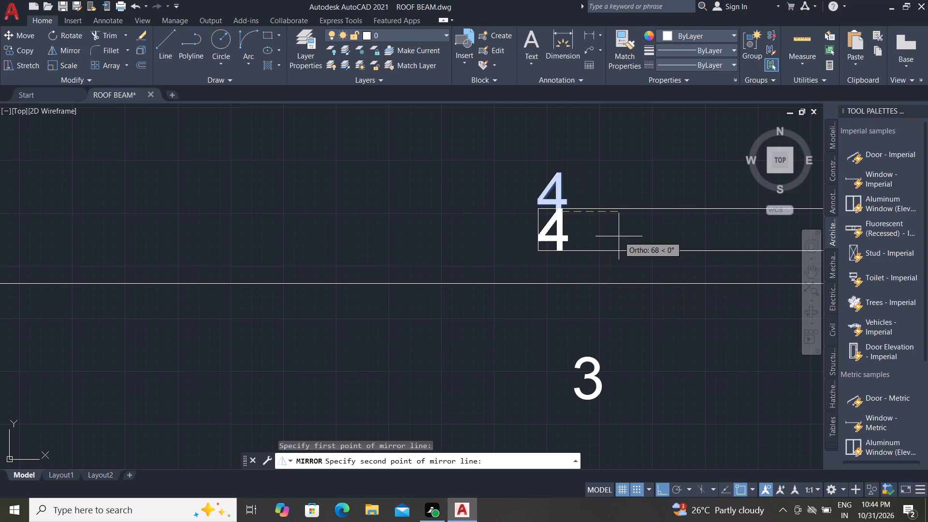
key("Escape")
Move the number 4 horizontally to the right by about 44 units, in line with the other step numbers.
type("M")
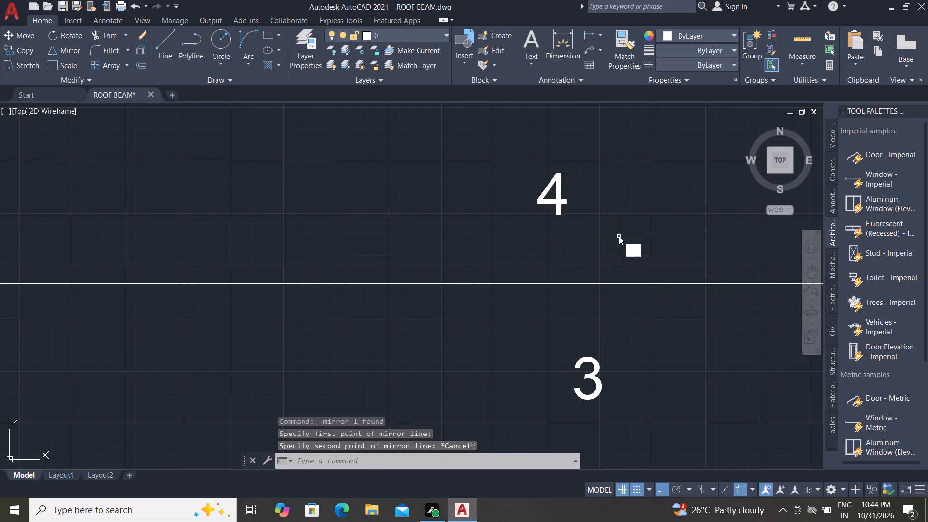
key("space")
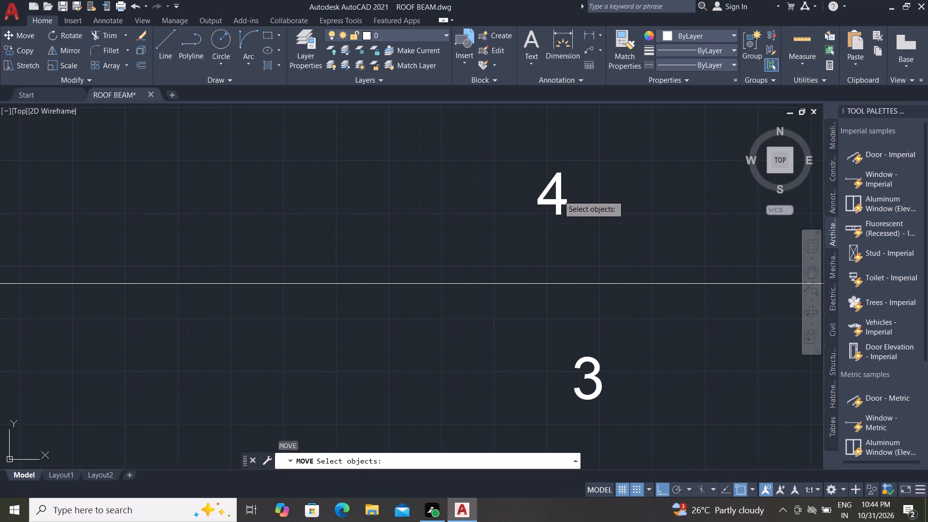
left_click(558, 195)
right_click(558, 195)
left_click(560, 197)
left_click(559, 197)
left_click(551, 201)
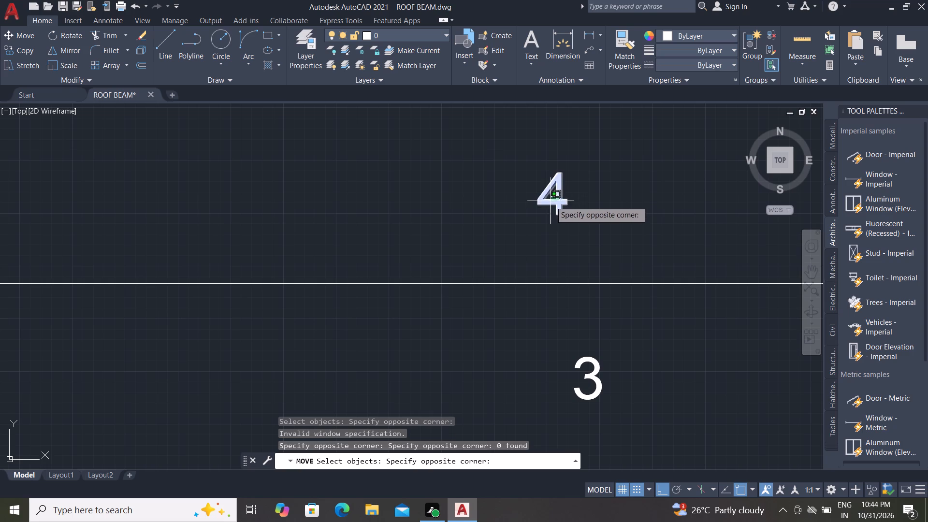
right_click(557, 199)
left_click(557, 199)
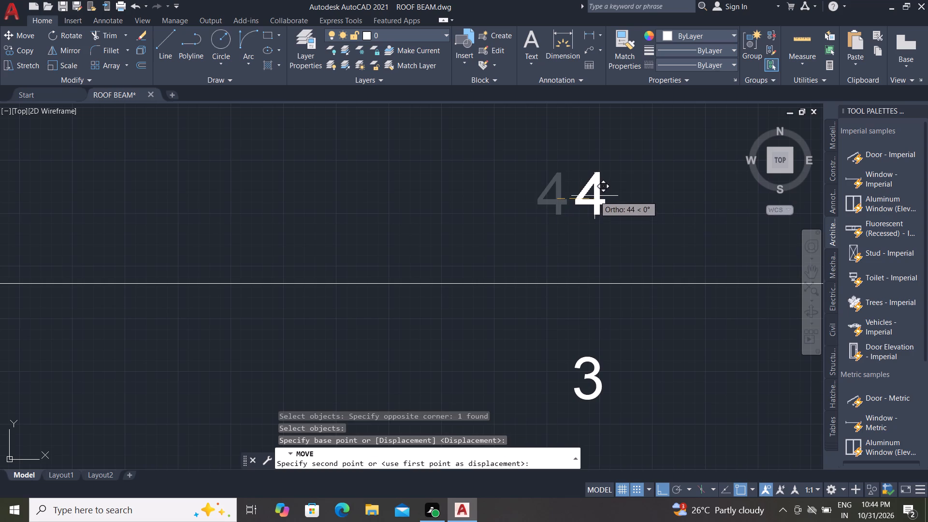
left_click(594, 196)
Move the number 5 straight up to the middle of its porch step.
scroll(578, 253, "down", 1)
scroll(590, 147, "down", 1)
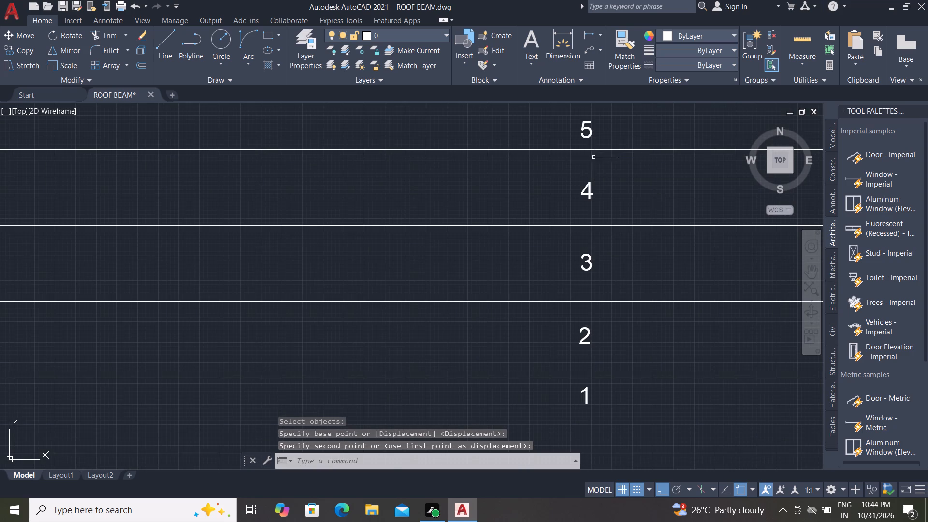
scroll(595, 135, "down", 1)
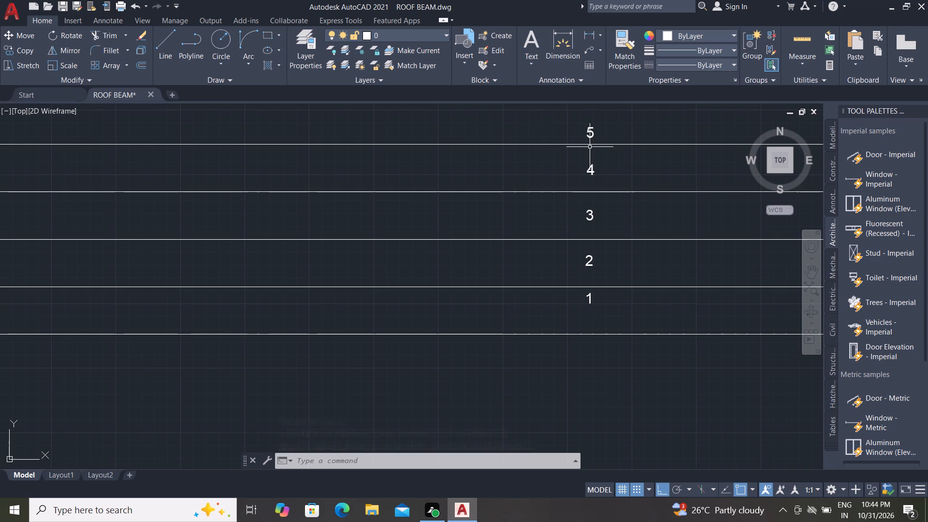
scroll(593, 124, "up", 1)
scroll(576, 245, "down", 3)
scroll(581, 214, "up", 2)
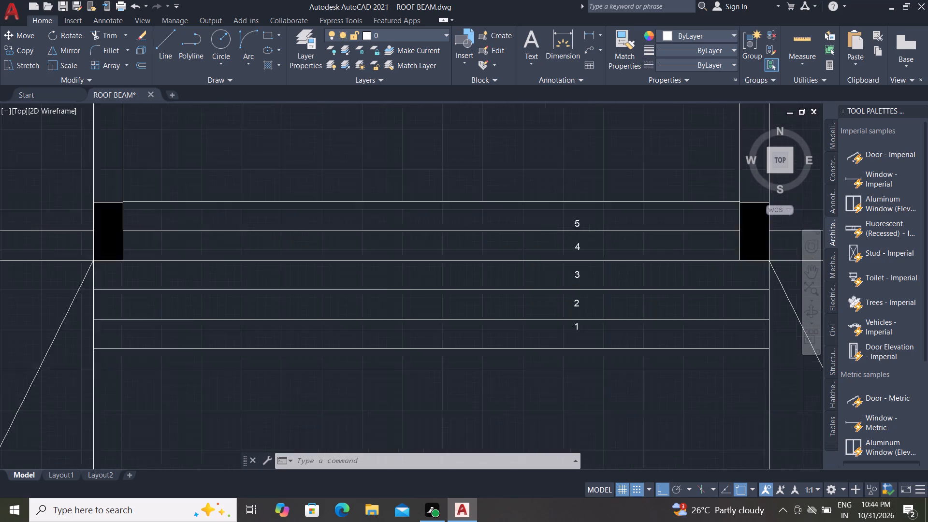
scroll(578, 221, "up", 2)
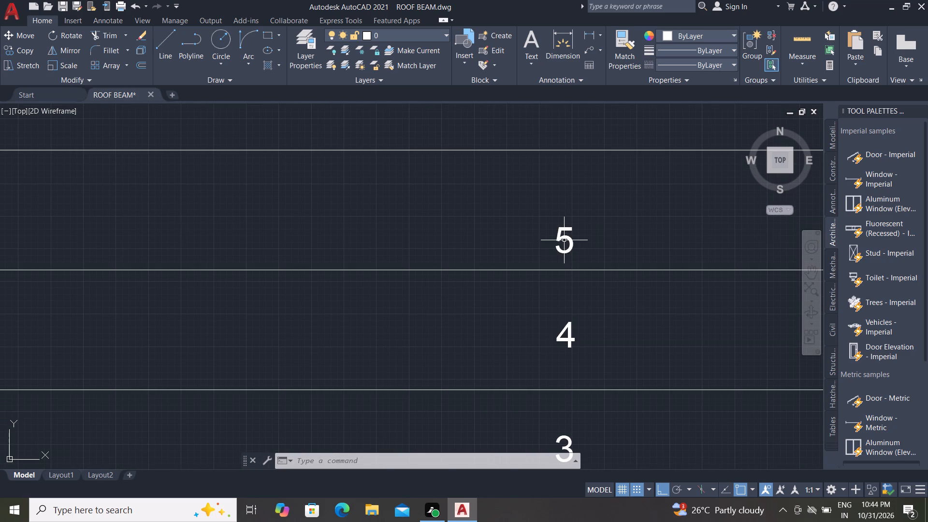
left_click(564, 240)
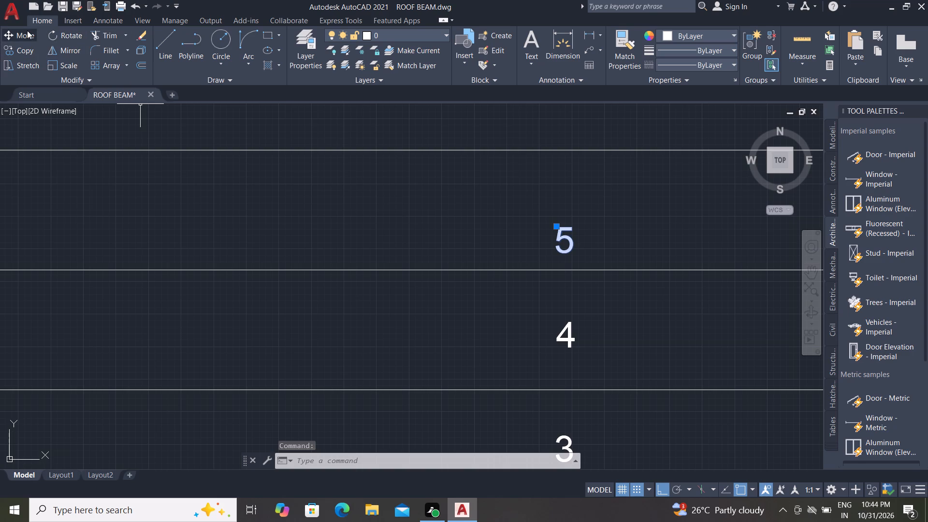
left_click(26, 30)
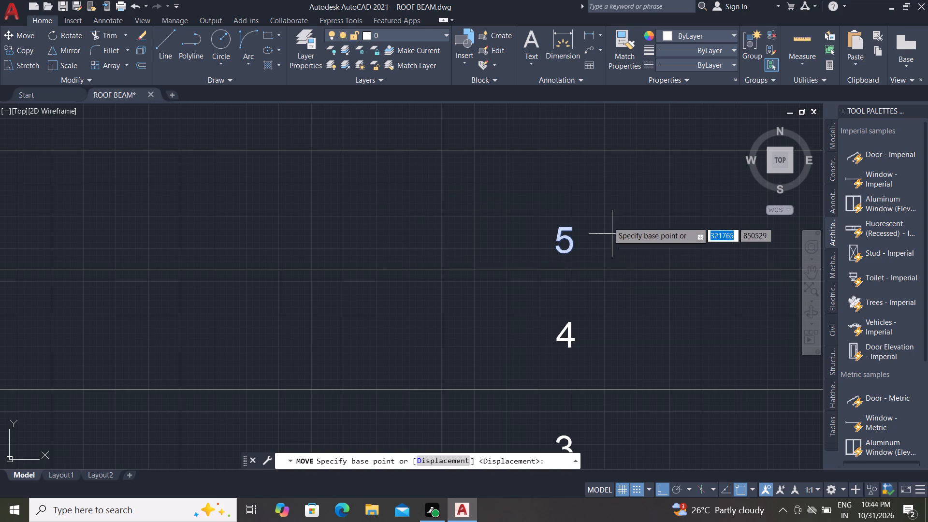
left_click(563, 239)
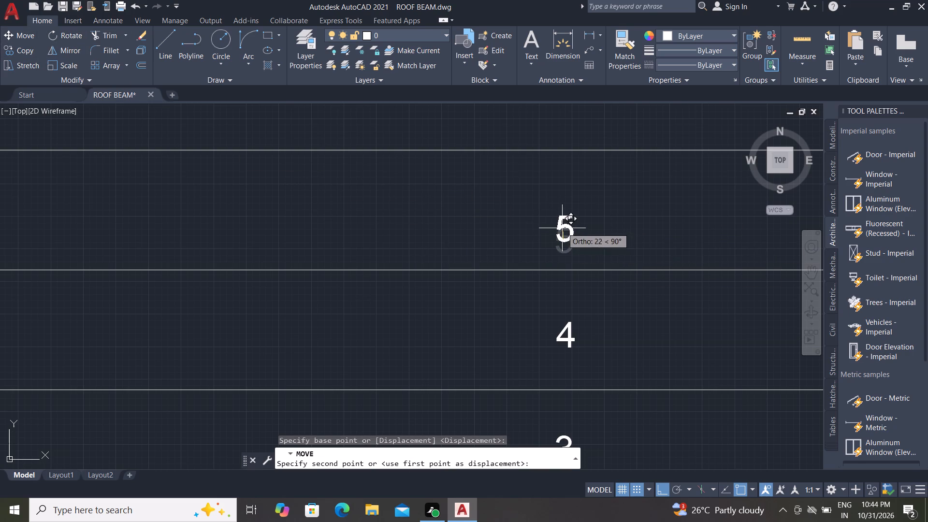
left_click(563, 210)
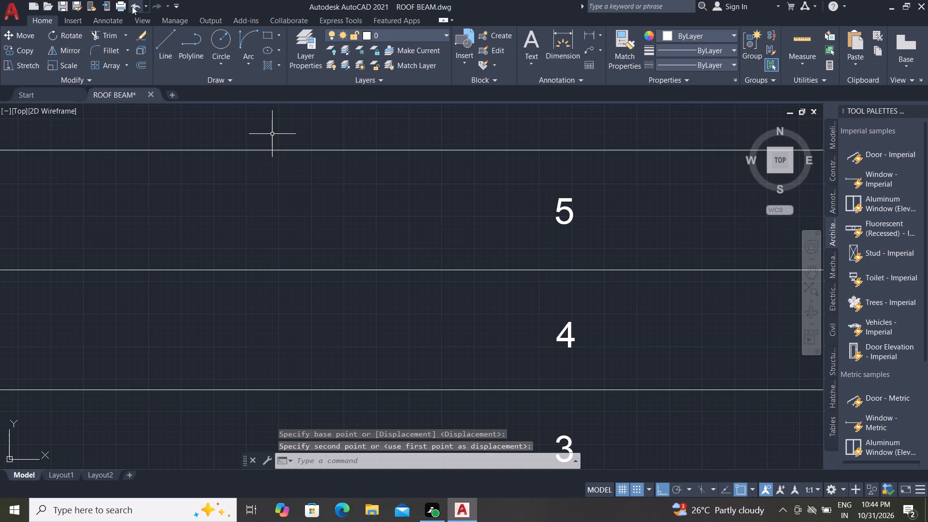
Draw a circle of about 46 radius around the number 5 and adjust its position by its left quadrant point.
left_click(220, 37)
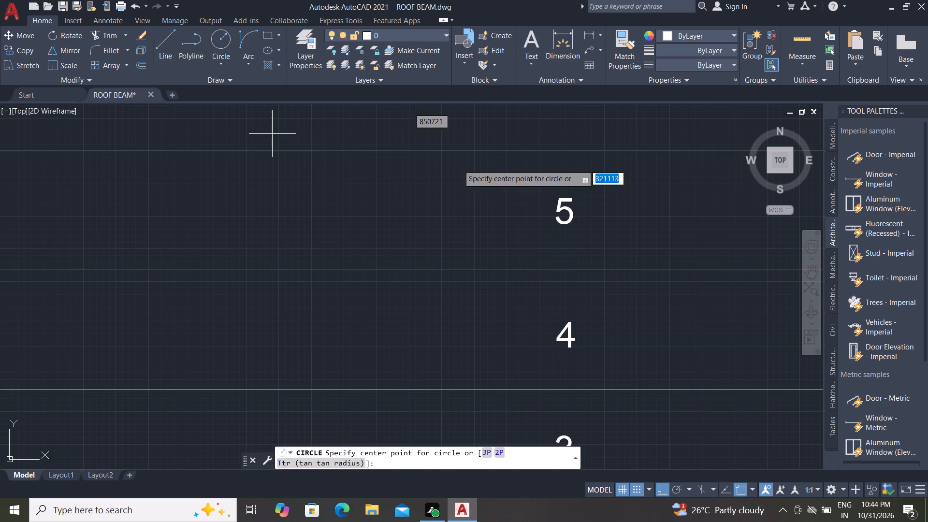
left_click(566, 210)
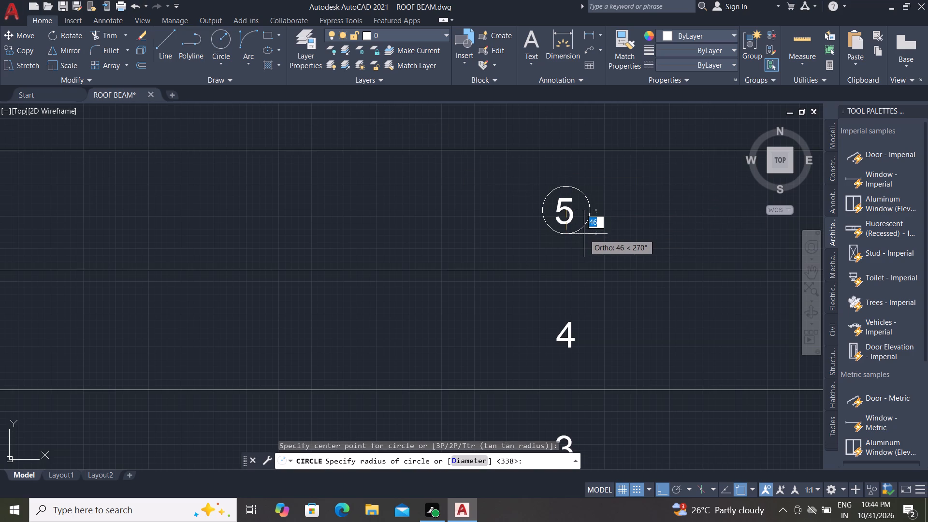
left_click(586, 234)
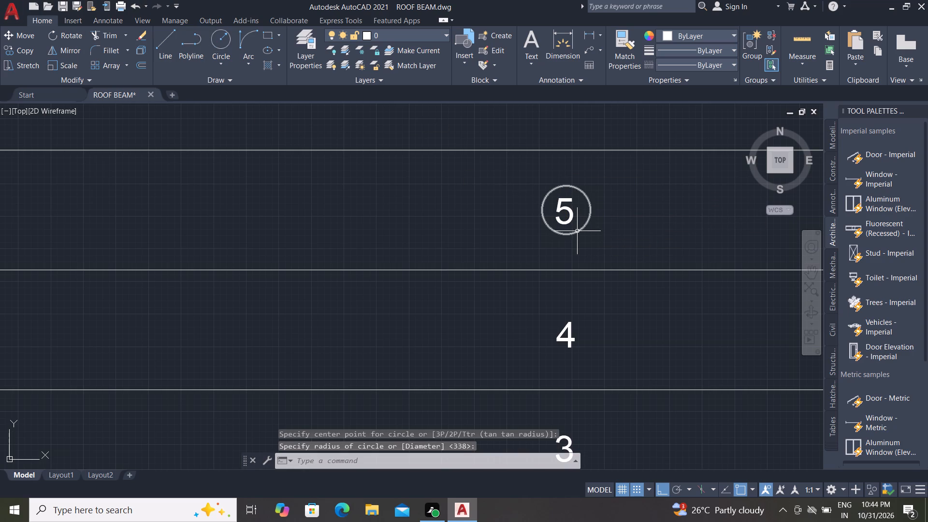
left_click(578, 232)
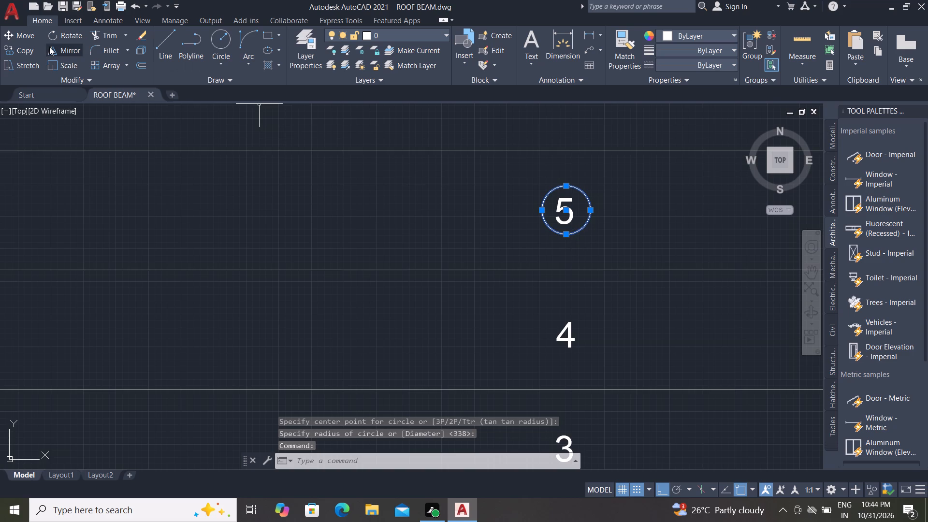
left_click(25, 36)
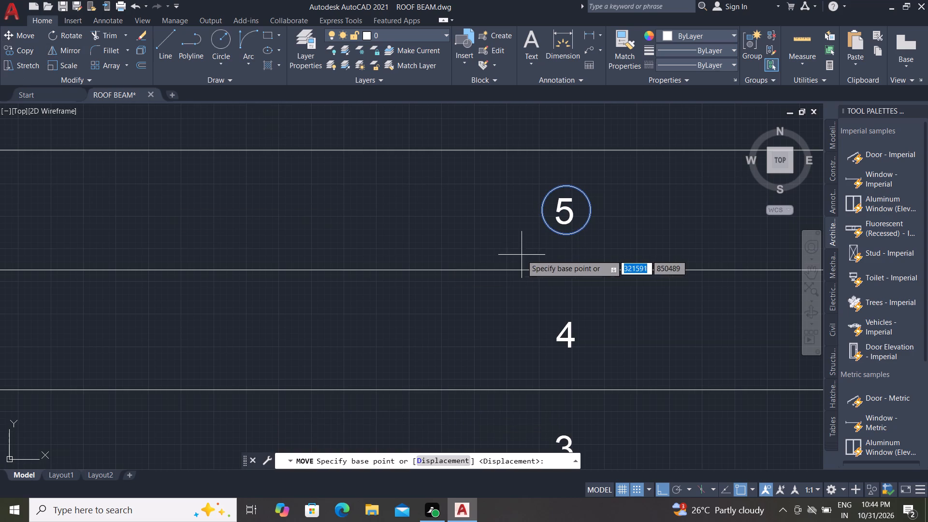
left_click(540, 212)
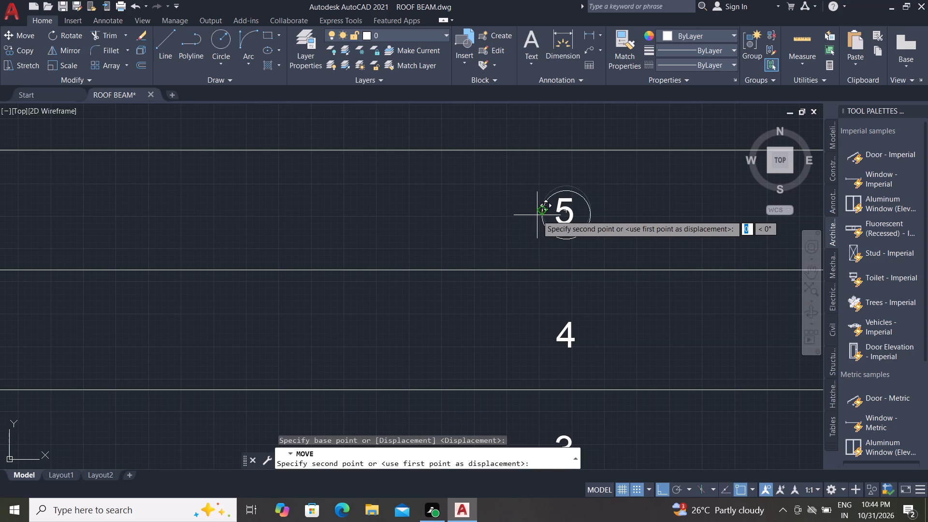
scroll(537, 215, "up", 2)
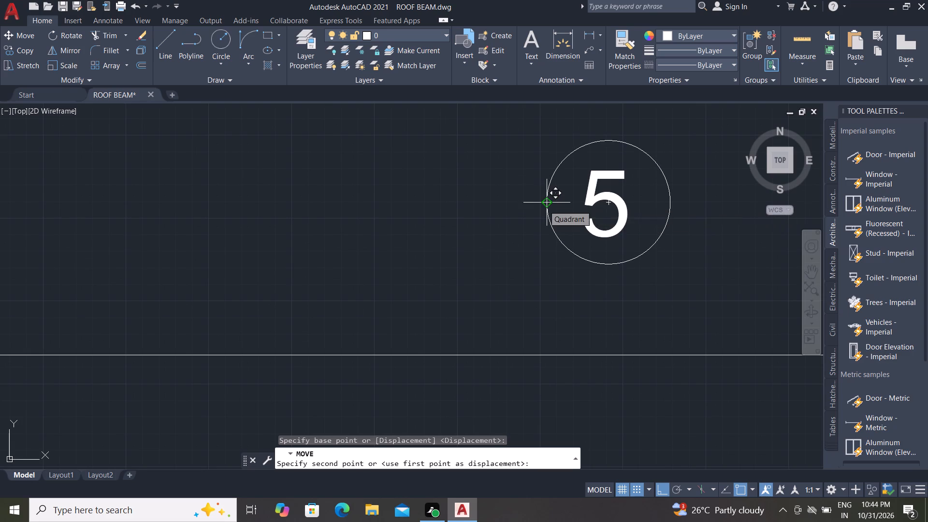
left_click(542, 207)
Copy the circle around the number 5 straight down by about 242 units so it encloses the number 4.
scroll(492, 194, "down", 2)
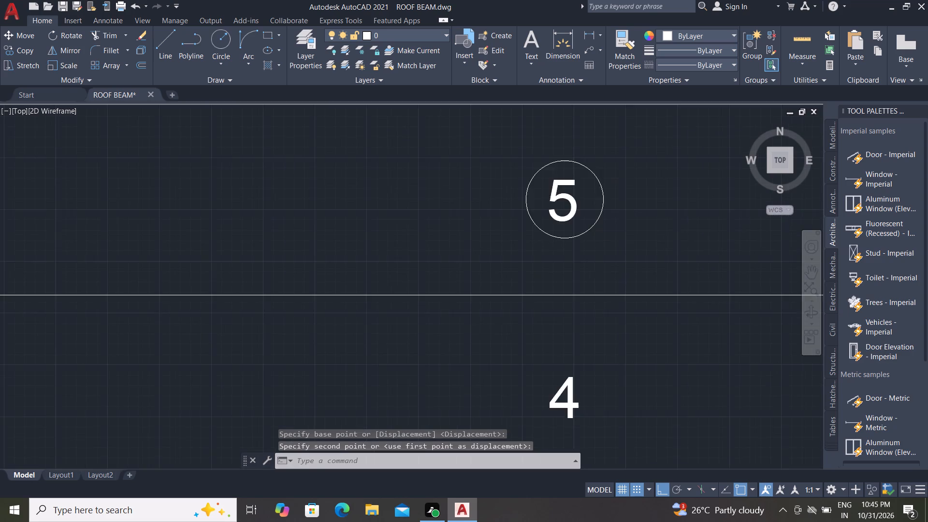
scroll(492, 194, "down", 1)
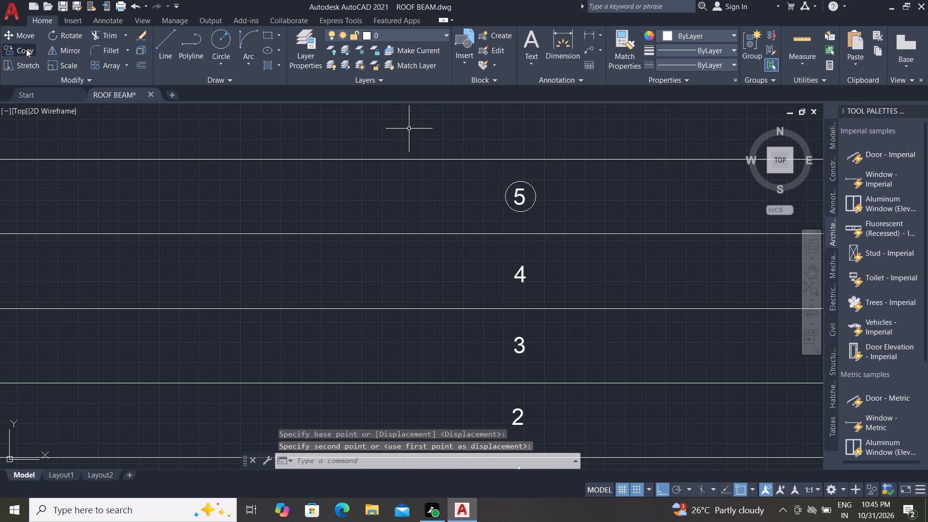
left_click(26, 49)
left_click(505, 199)
right_click(505, 199)
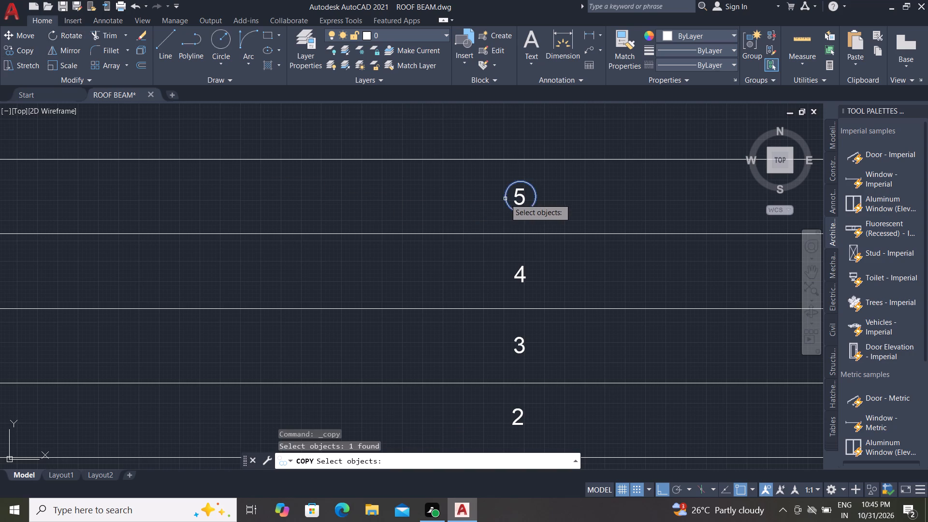
left_click(505, 199)
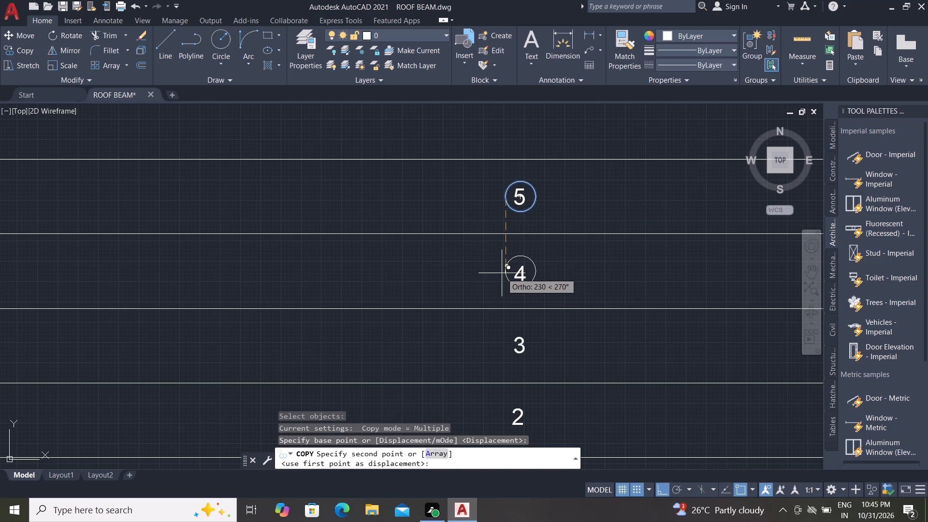
scroll(503, 273, "up", 3)
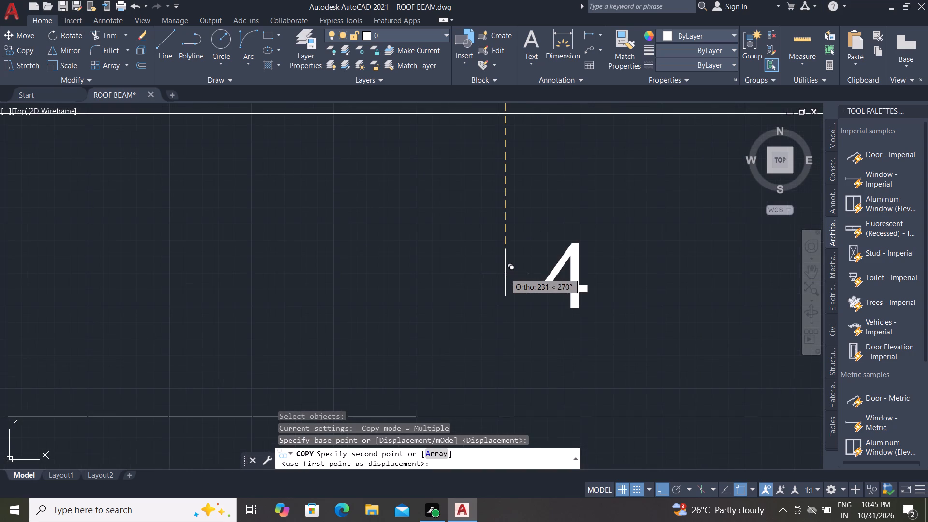
scroll(507, 273, "down", 1)
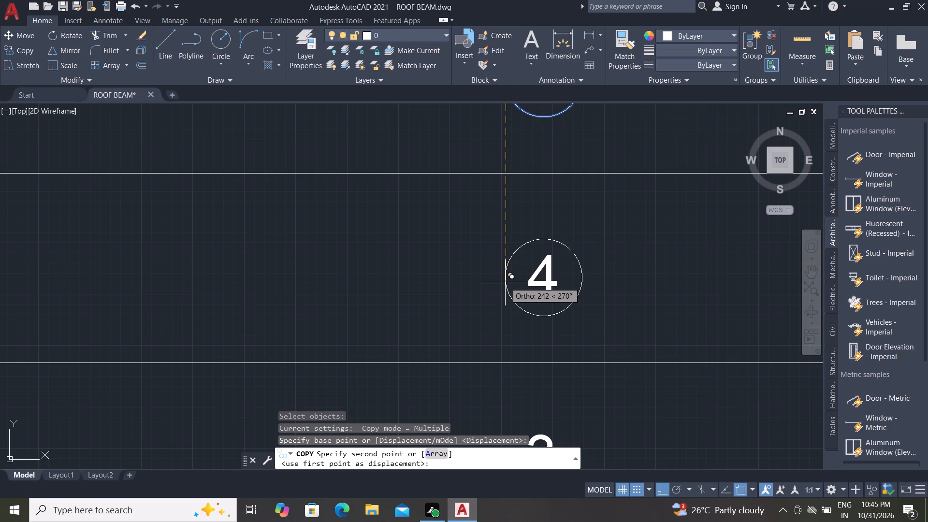
left_click(505, 282)
Place further copies of the circle straight down around the numbers 3 and 2, at about 460 and 688 units.
scroll(514, 256, "down", 1)
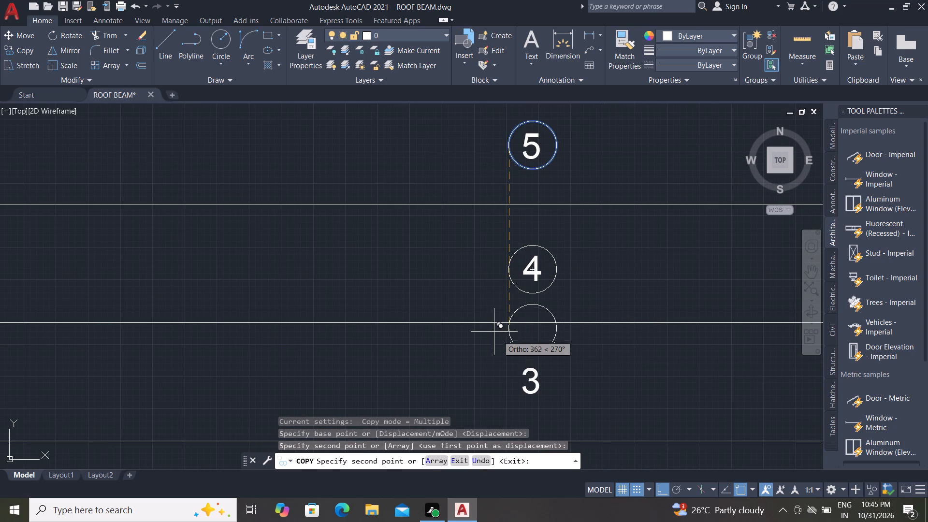
scroll(506, 397, "up", 2)
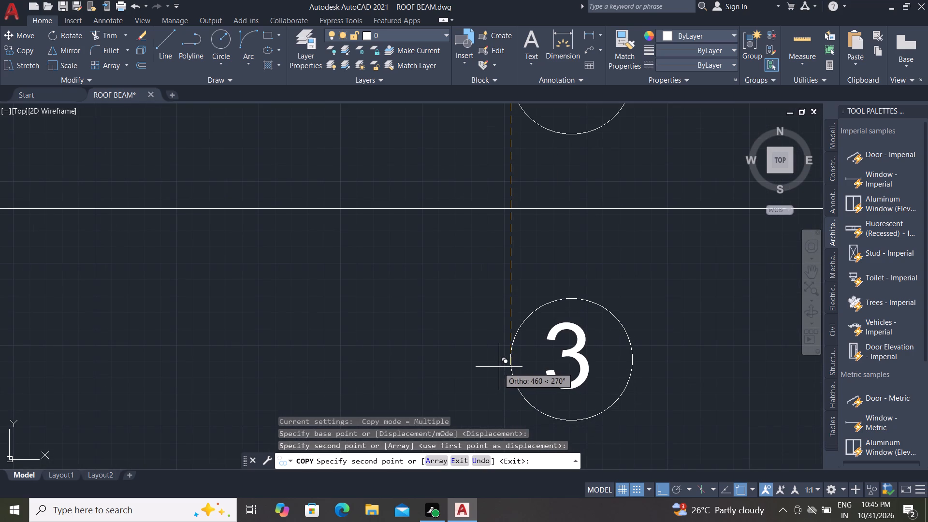
left_click_drag(501, 365, 503, 357)
scroll(511, 319, "down", 3)
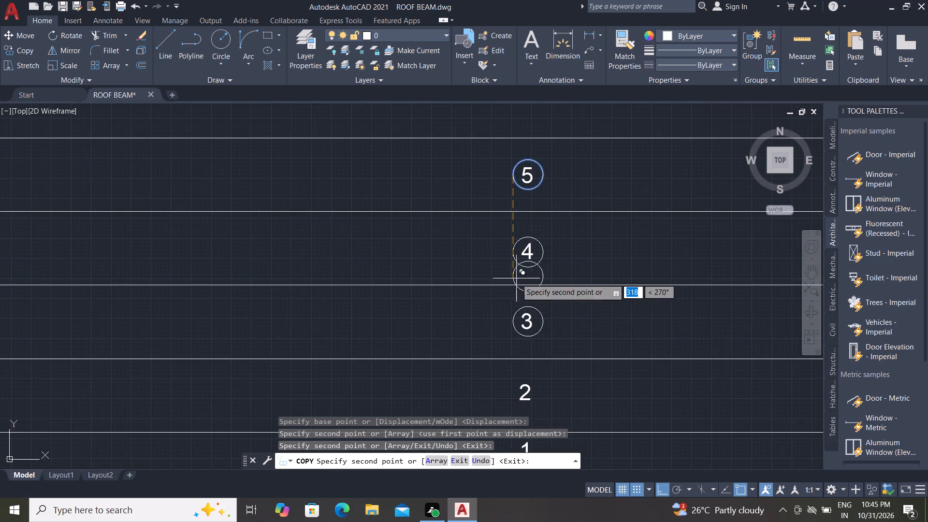
scroll(516, 277, "down", 2)
scroll(517, 329, "up", 5)
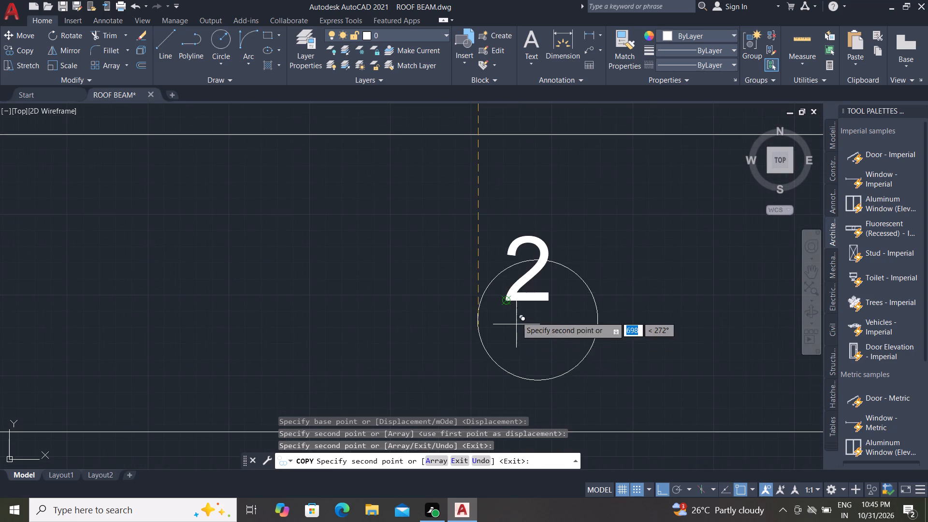
left_click(513, 288)
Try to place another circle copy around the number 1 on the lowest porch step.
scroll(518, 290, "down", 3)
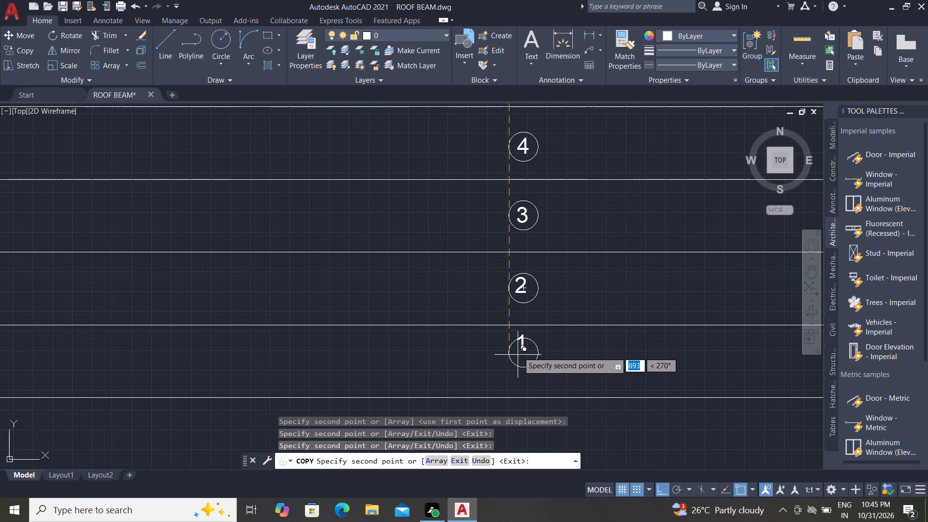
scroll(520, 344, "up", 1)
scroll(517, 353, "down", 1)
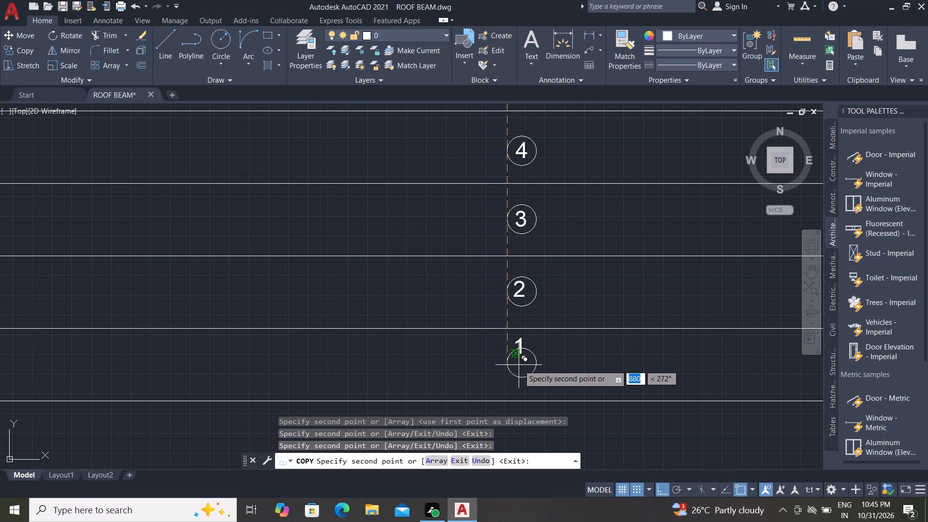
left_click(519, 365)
With ortho off, place a spare circle copy in the empty area left of the number 1 and end the copying.
scroll(502, 371, "up", 1)
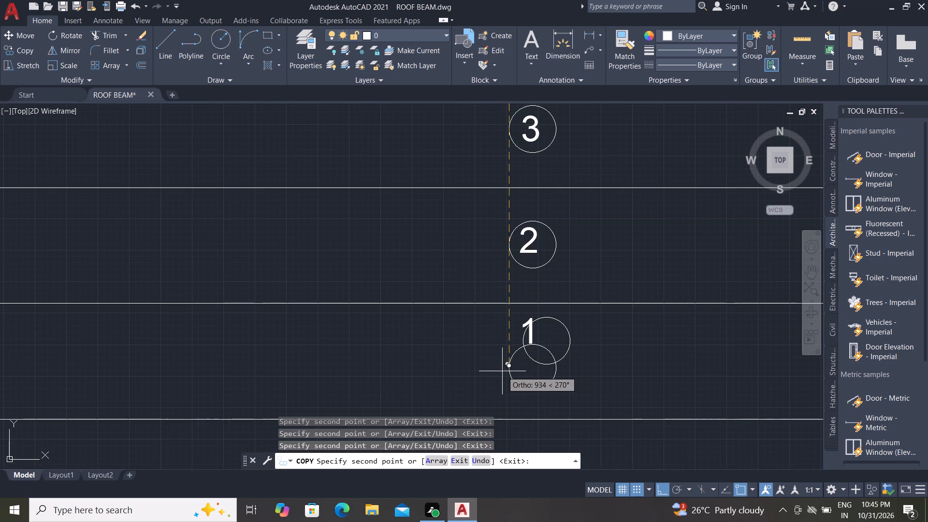
key("F8")
left_click(411, 353)
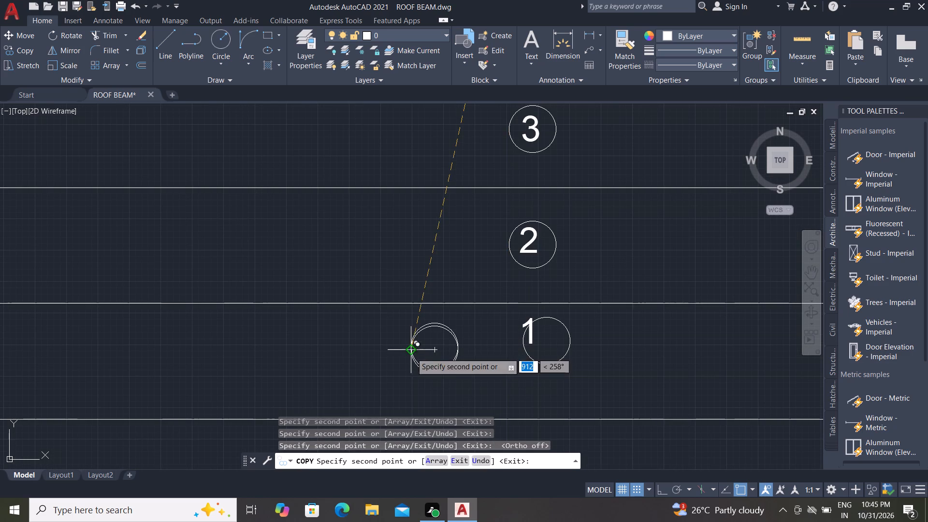
key("Escape")
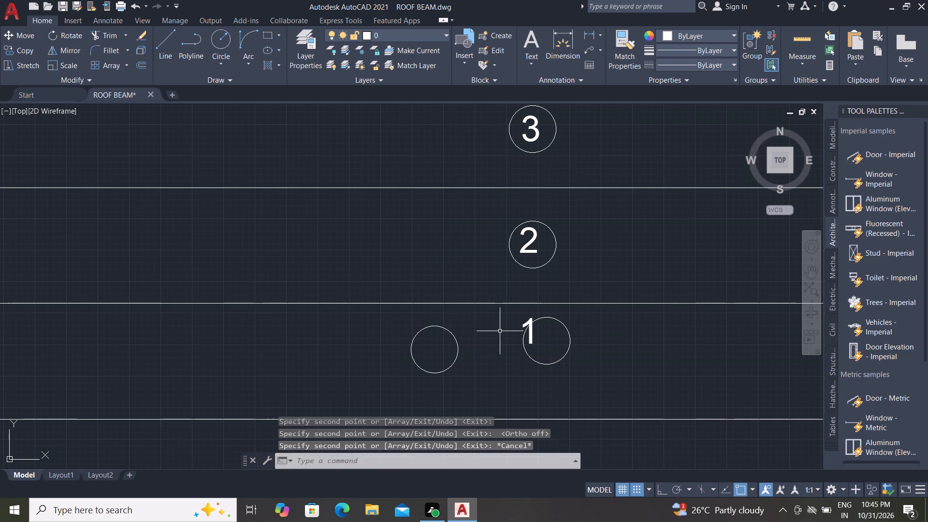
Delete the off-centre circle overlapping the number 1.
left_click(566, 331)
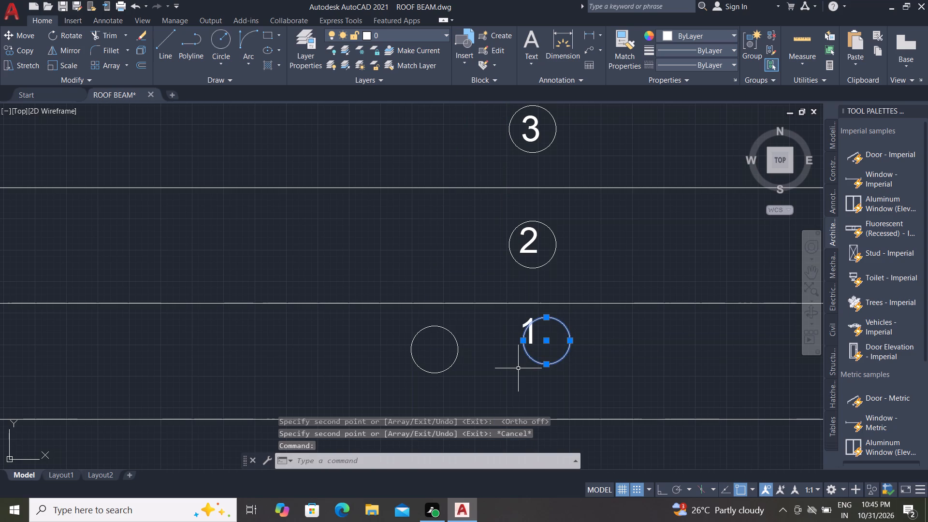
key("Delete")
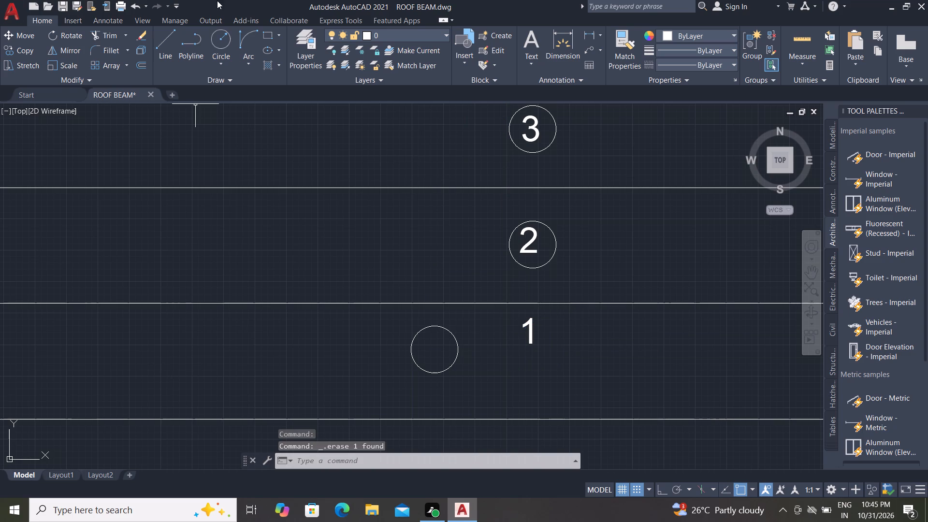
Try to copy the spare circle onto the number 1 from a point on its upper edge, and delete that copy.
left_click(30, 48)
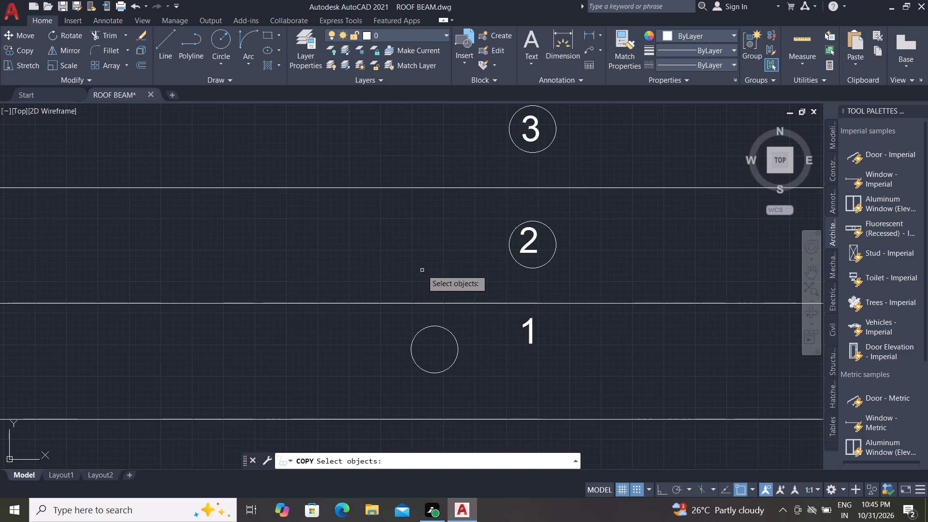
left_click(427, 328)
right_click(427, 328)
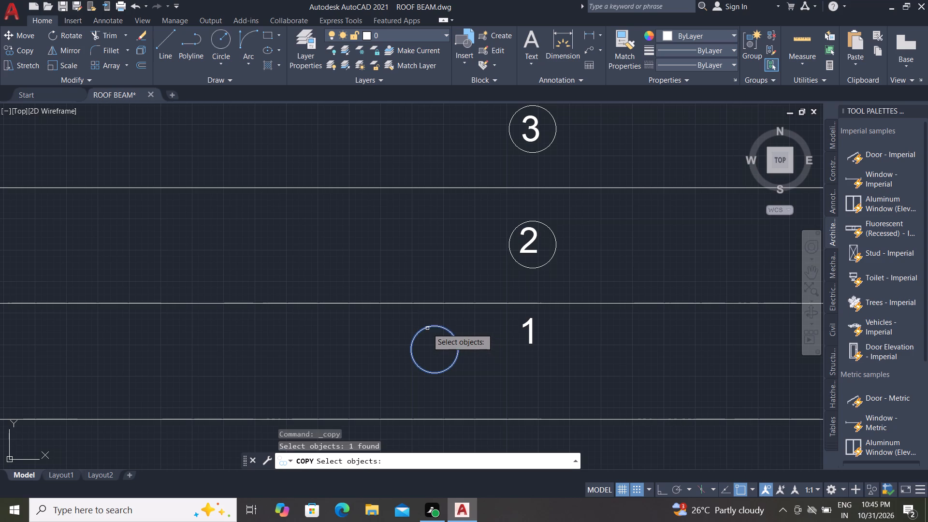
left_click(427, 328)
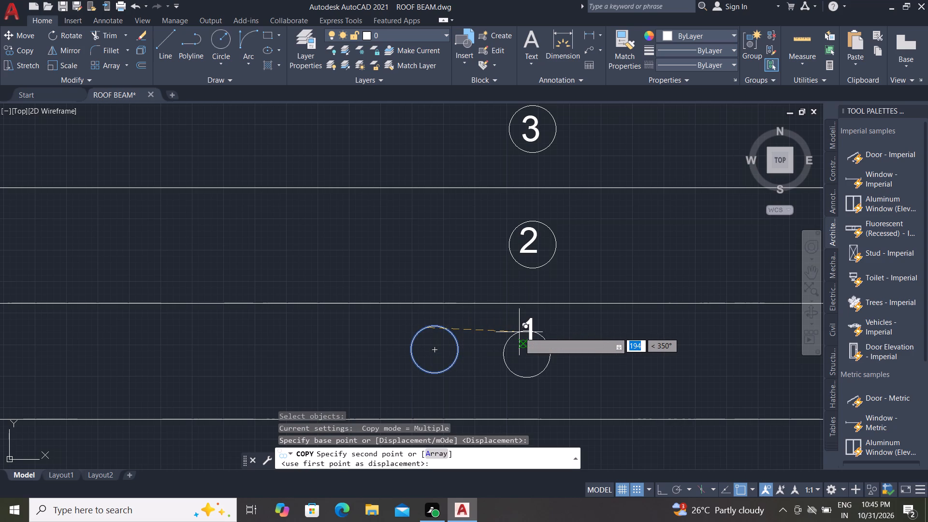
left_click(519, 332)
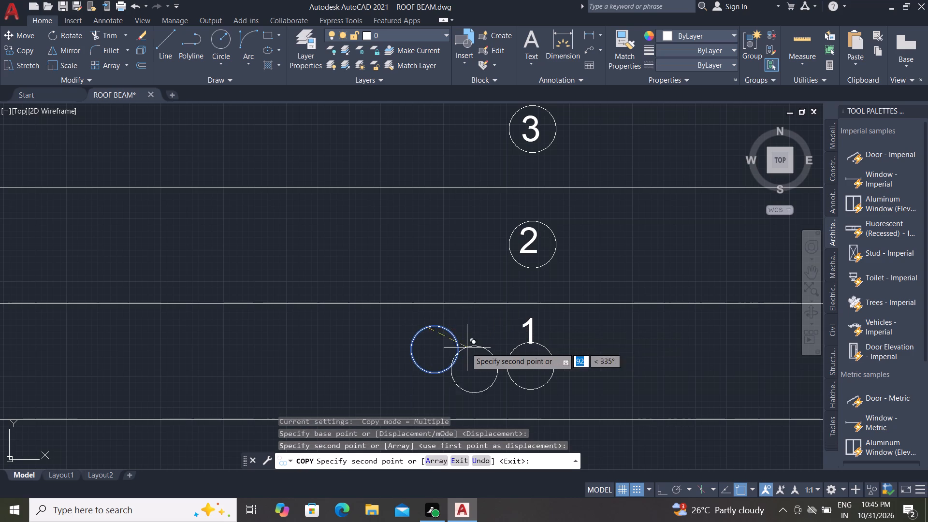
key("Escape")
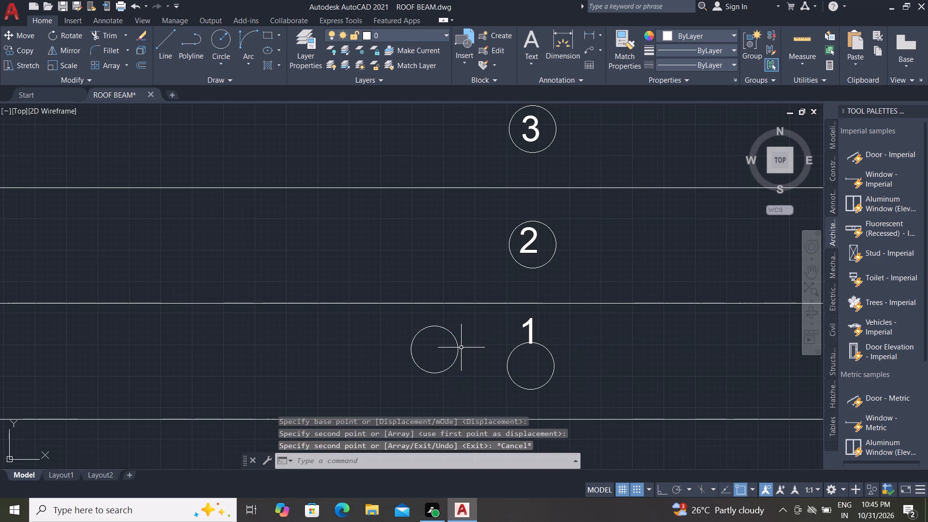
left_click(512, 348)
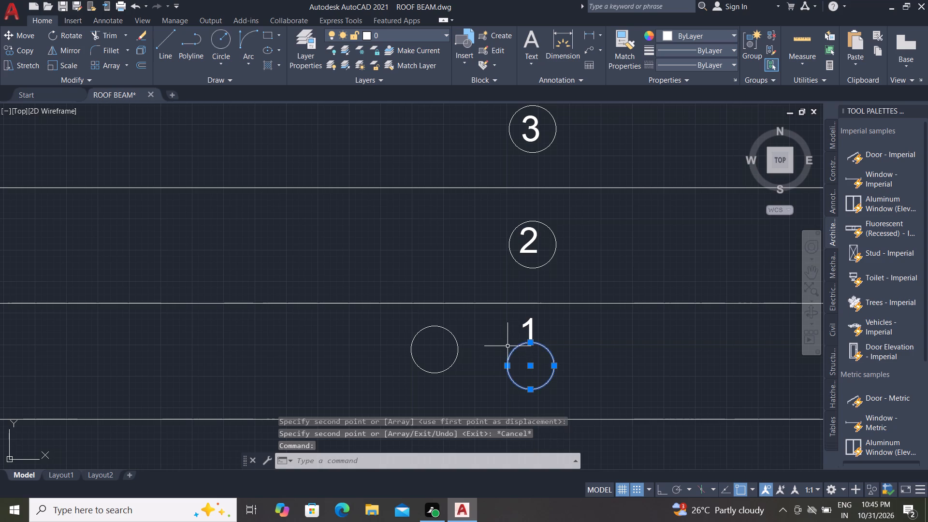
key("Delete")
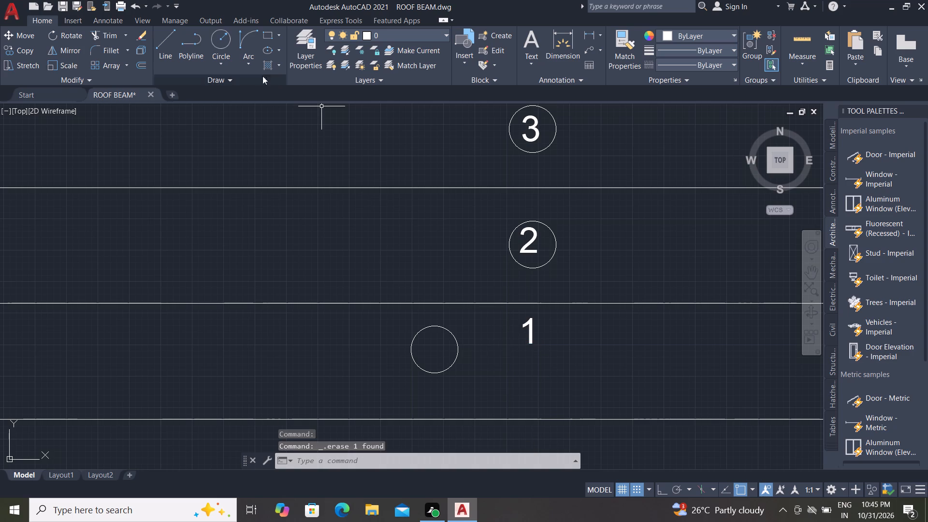
With ortho on, copy the spare circle horizontally to the number 1, in line with the circles above.
left_click(28, 55)
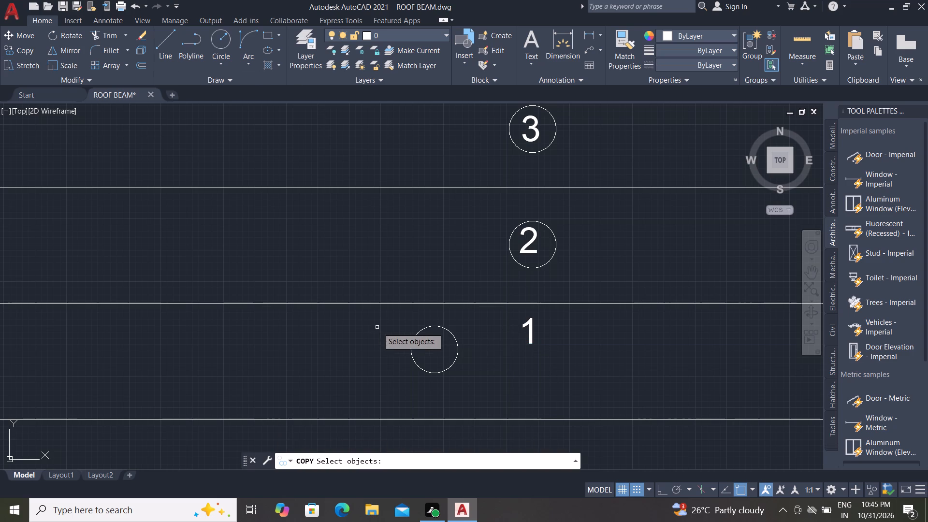
left_click(412, 351)
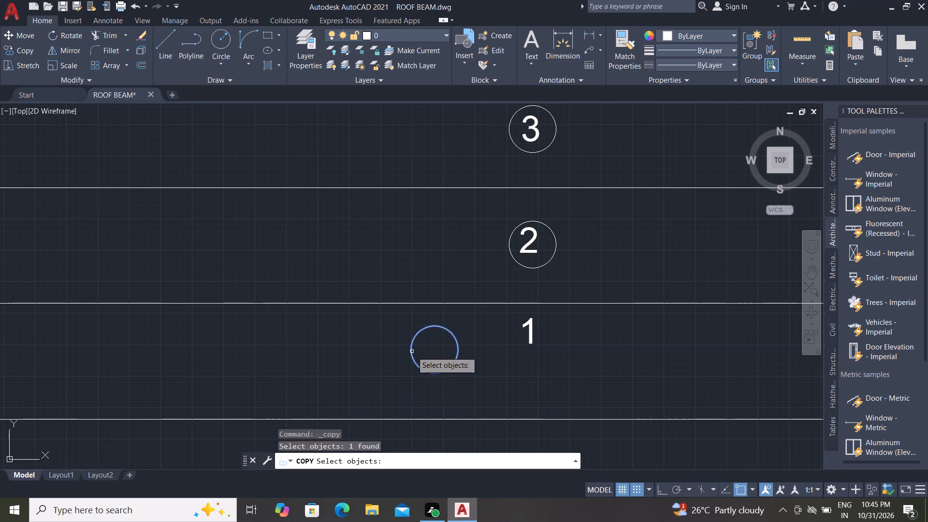
right_click(411, 351)
left_click(409, 350)
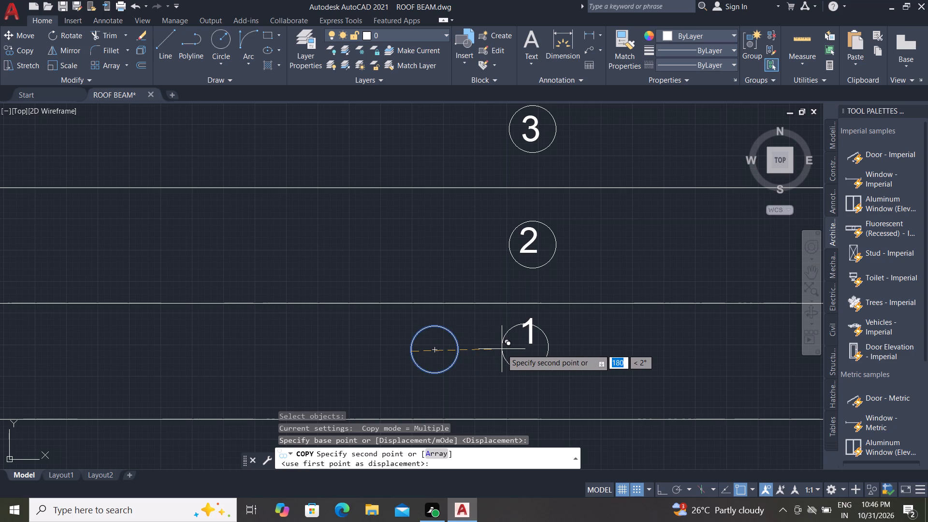
key("F8")
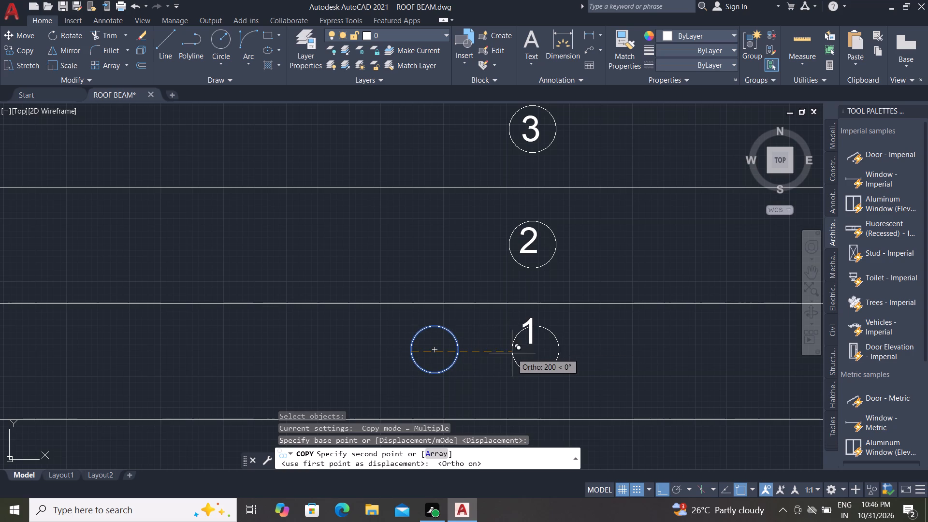
left_click(507, 351)
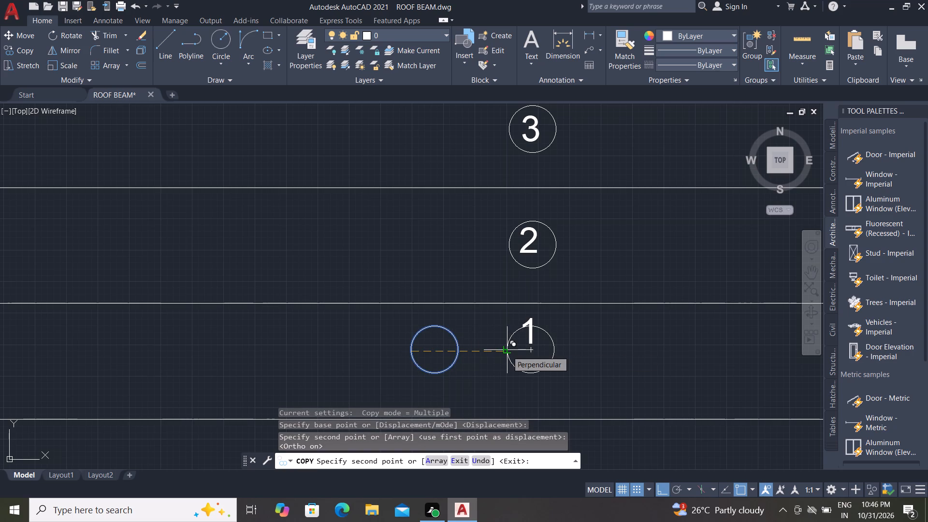
key("Escape")
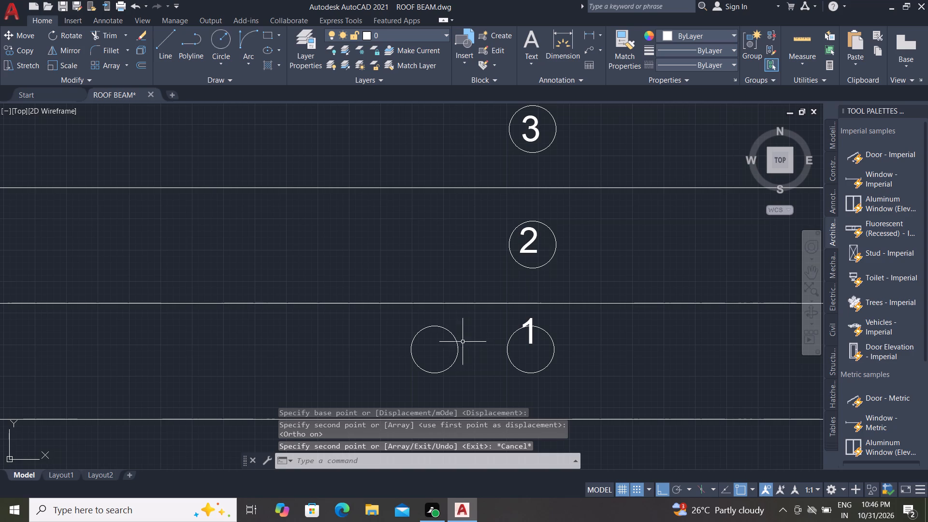
Delete the spare circle left of the number 1.
left_click(458, 352)
key("Delete")
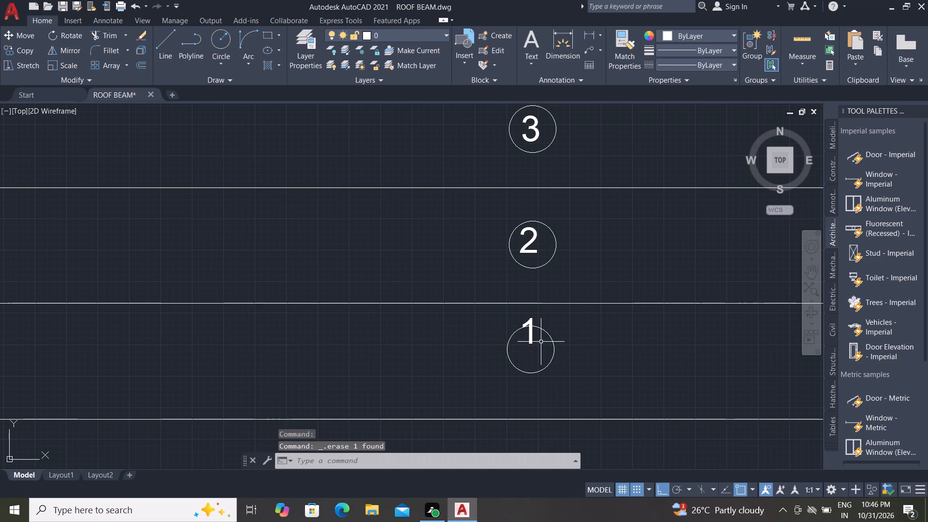
Move the number 1 straight down into the middle of its circle.
left_click(532, 337)
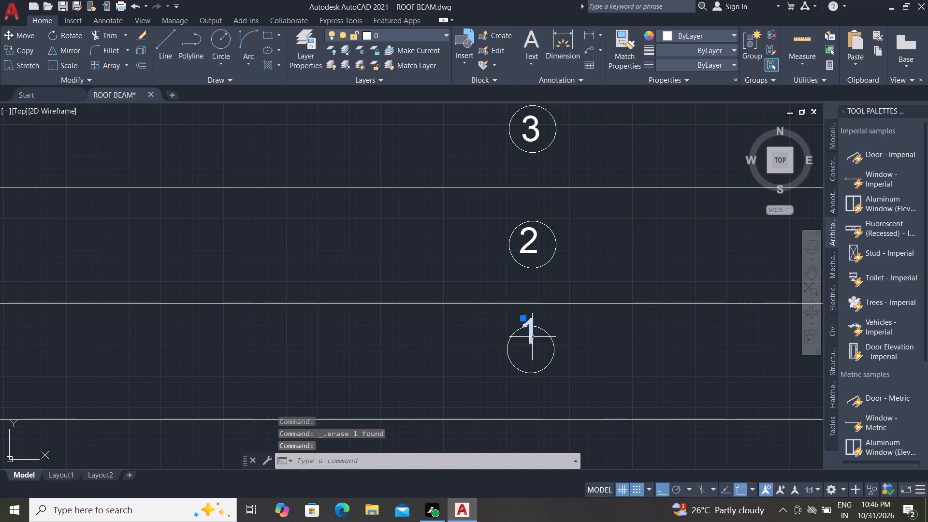
type("M")
key("space")
left_click(531, 341)
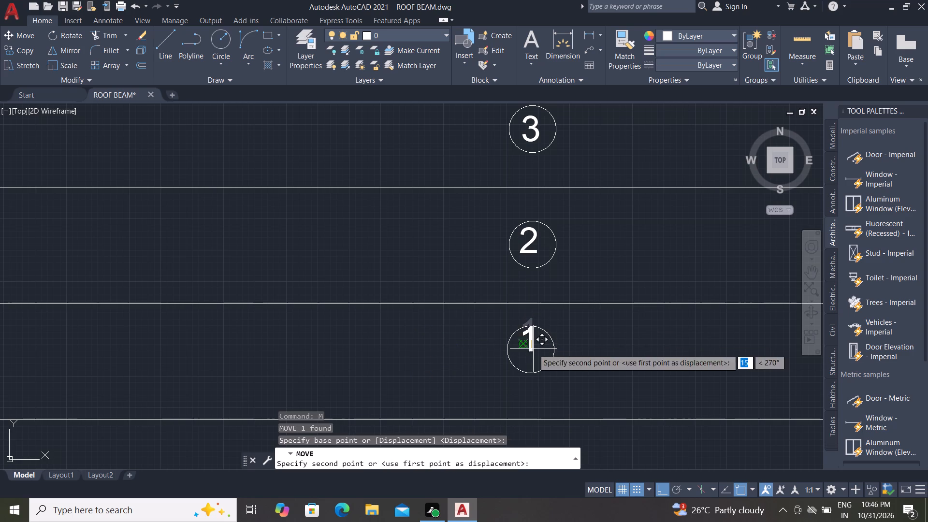
scroll(534, 364, "up", 2)
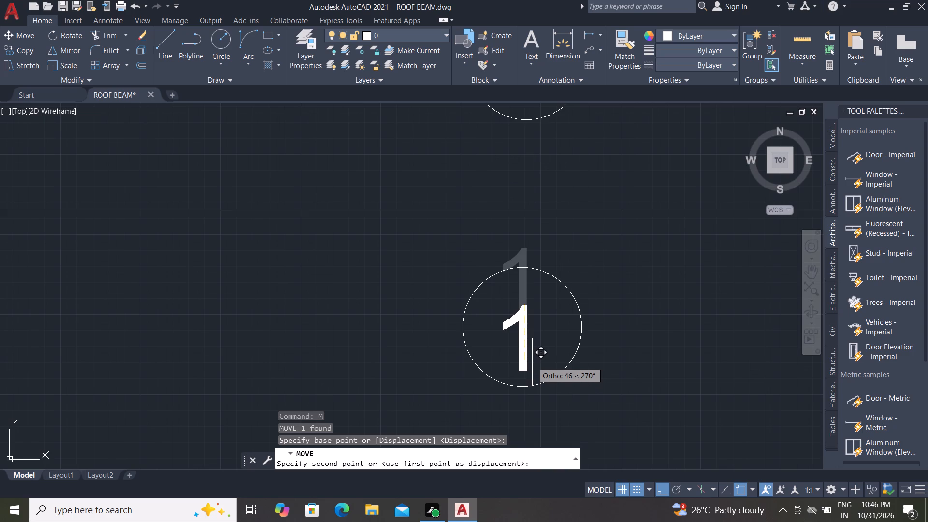
left_click(533, 348)
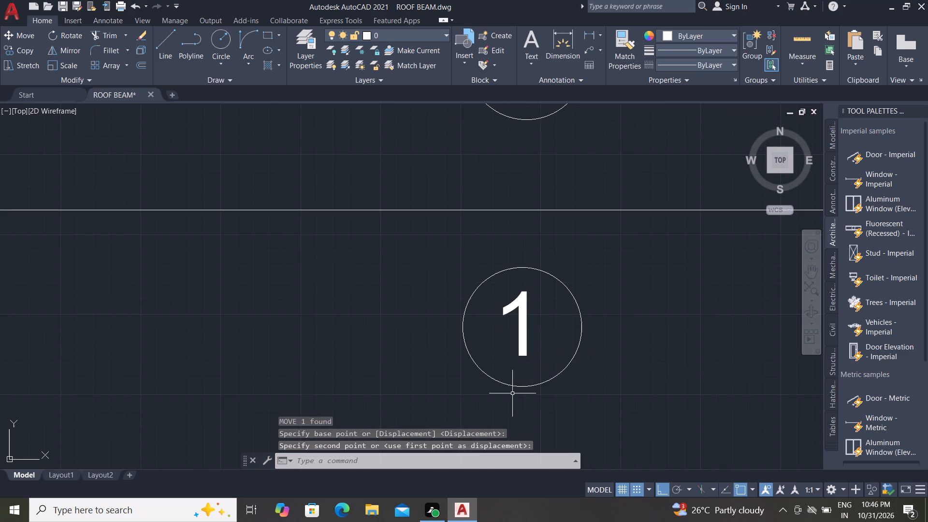
Offset the outer roof outline's left and bottom lines 230 inward at the plan's lower-left corner.
scroll(543, 397, "down", 4)
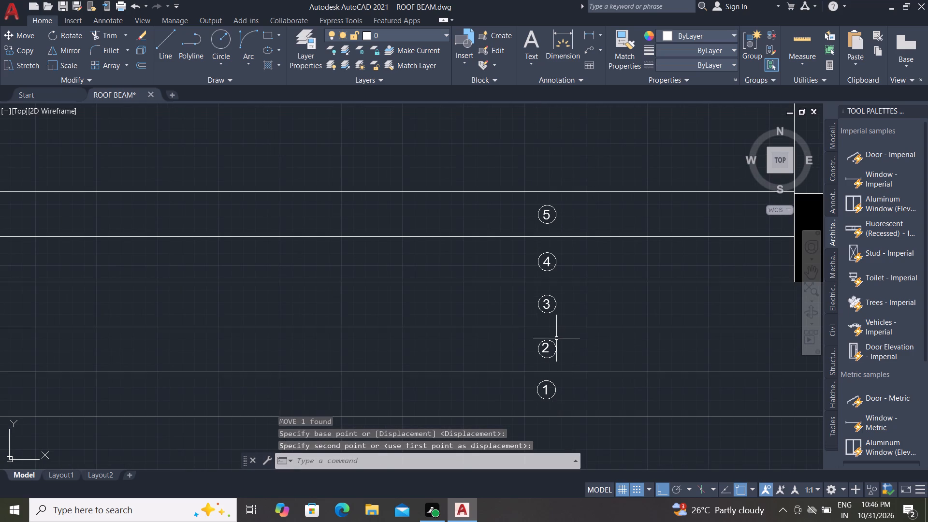
scroll(546, 331, "down", 2)
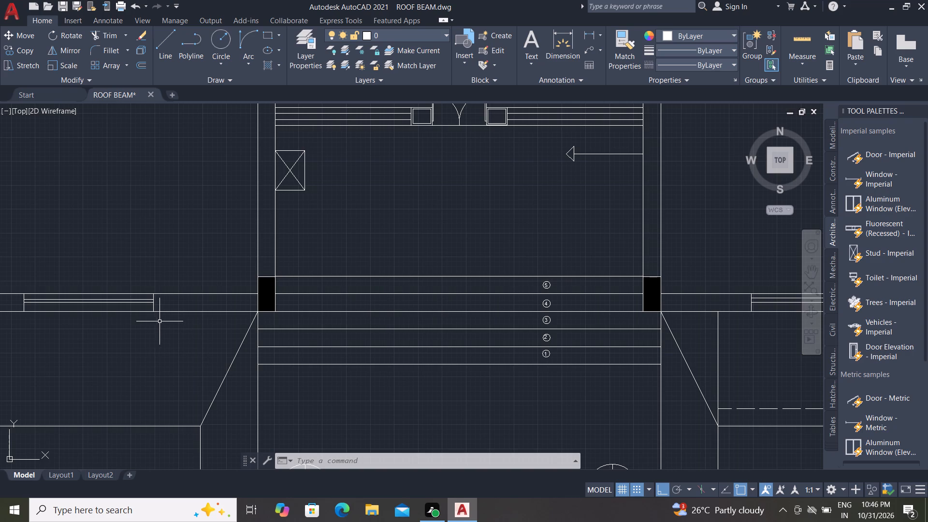
scroll(196, 334, "down", 3)
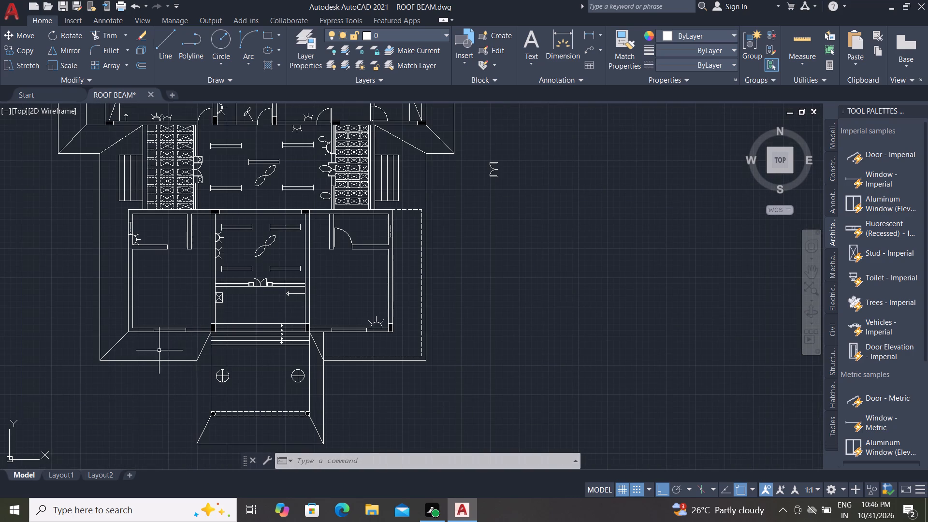
middle_click_drag(159, 350, 257, 380)
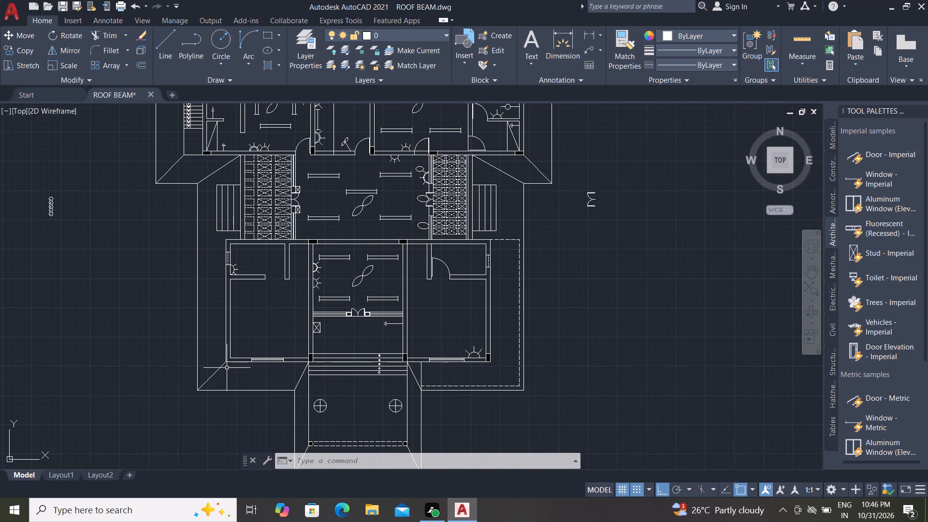
type("O")
key("space")
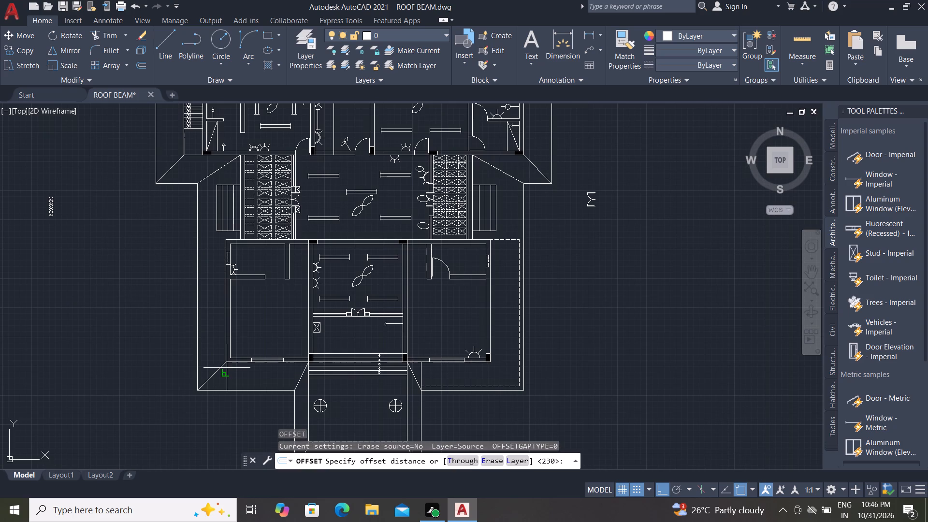
type("23")
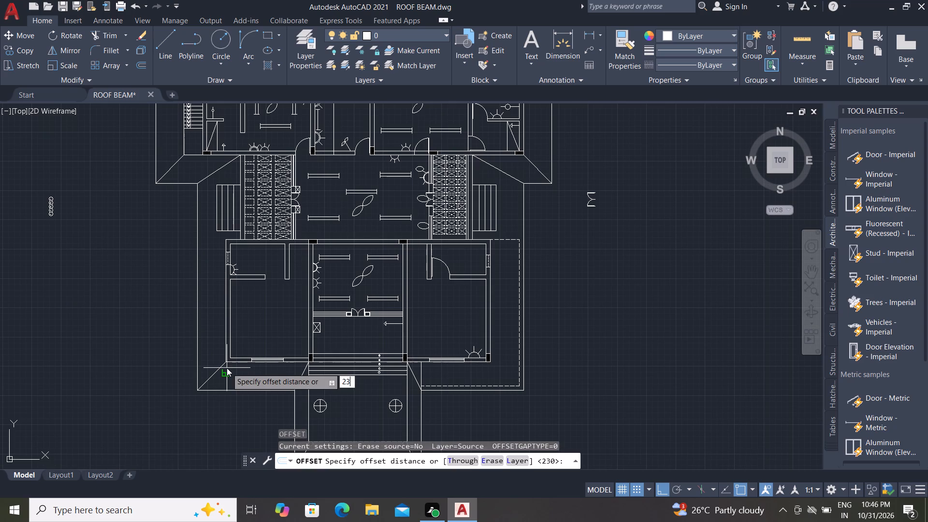
type("0M")
key("BackSpace")
key("space")
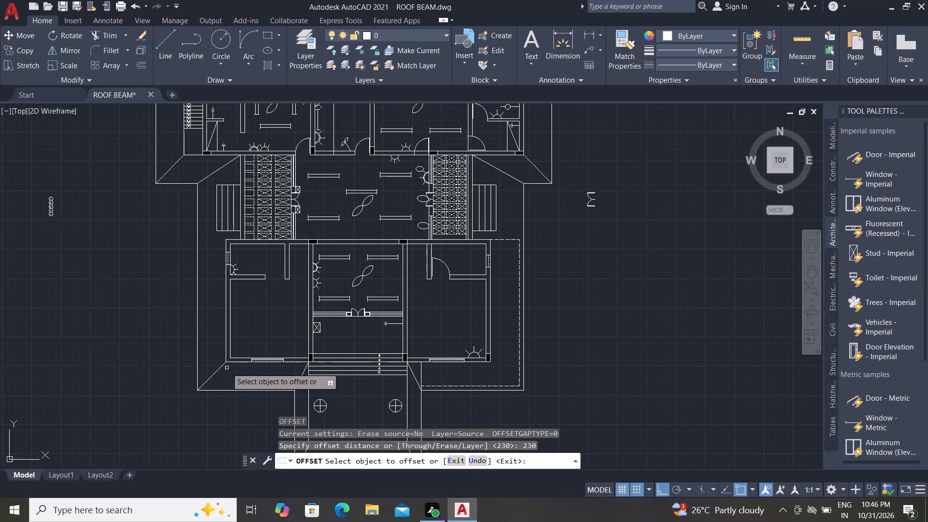
left_click(197, 328)
left_click(209, 333)
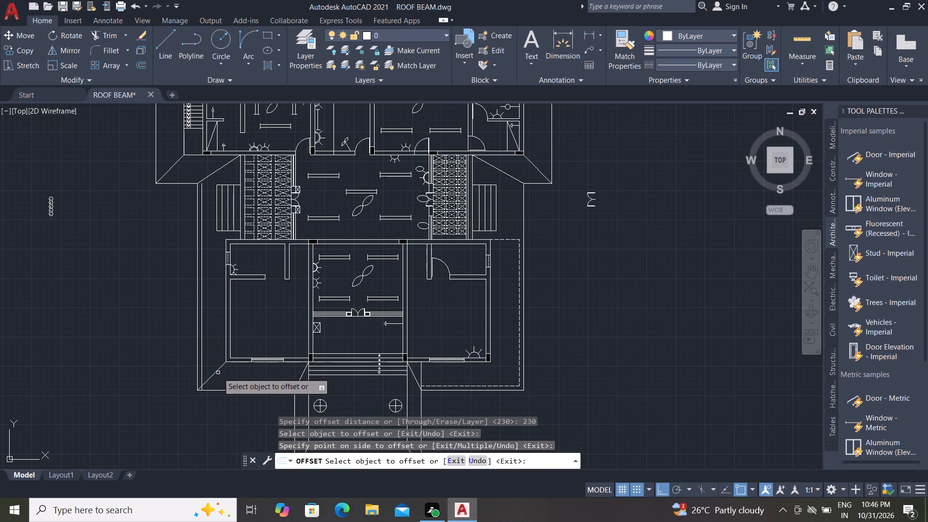
left_click(224, 391)
left_click(221, 378)
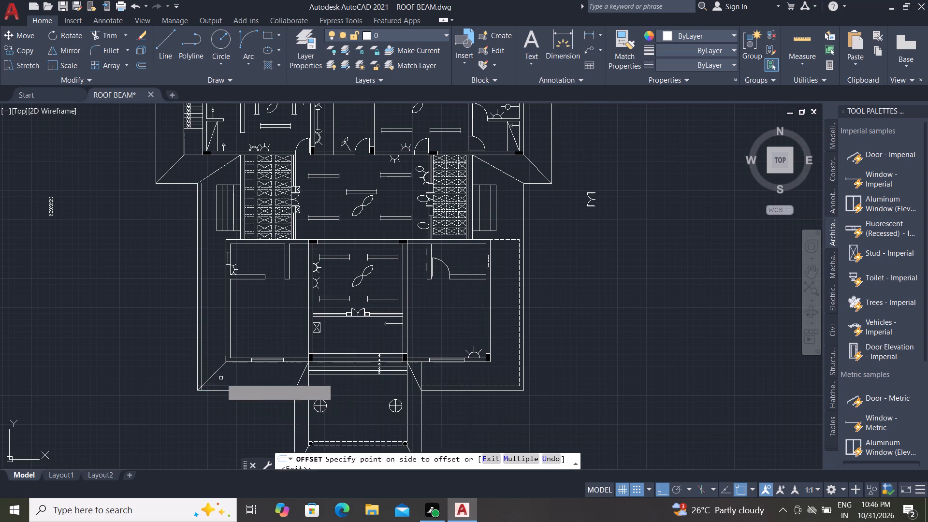
scroll(196, 390, "up", 4)
key("Escape")
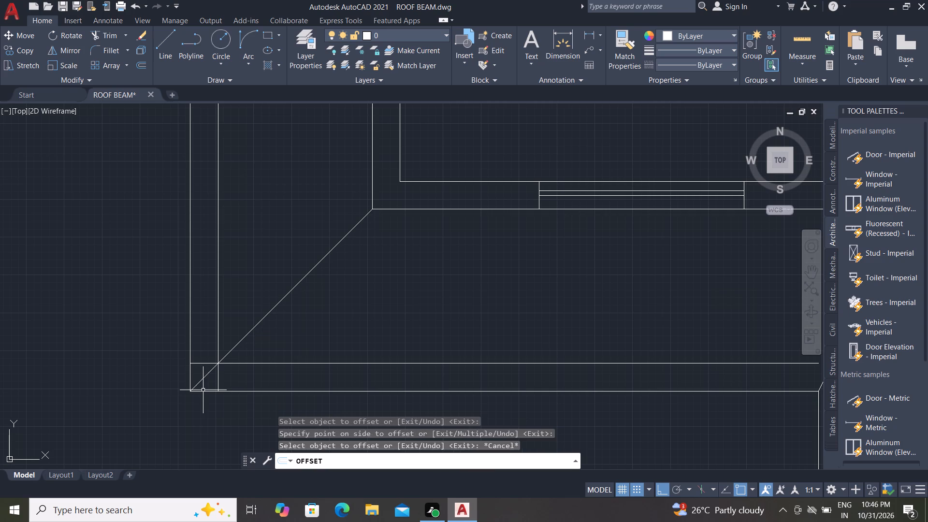
key("Escape")
key("Escape")
Trim the overlapping ends of the two offset lines where they cross at the lower-left roof corner.
key("t")
type("R")
key("space")
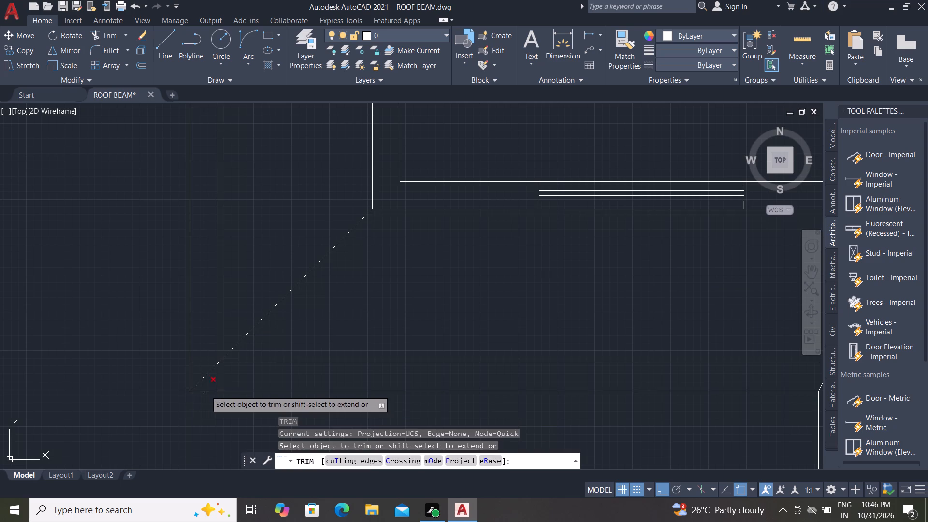
scroll(209, 361, "up", 3)
scroll(205, 302, "down", 2)
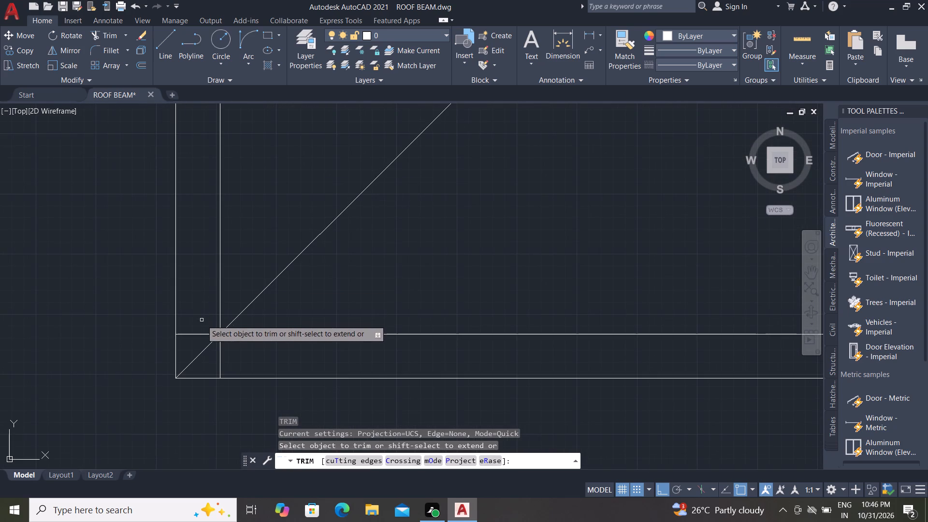
left_click(202, 320)
left_click(204, 343)
left_click(204, 343)
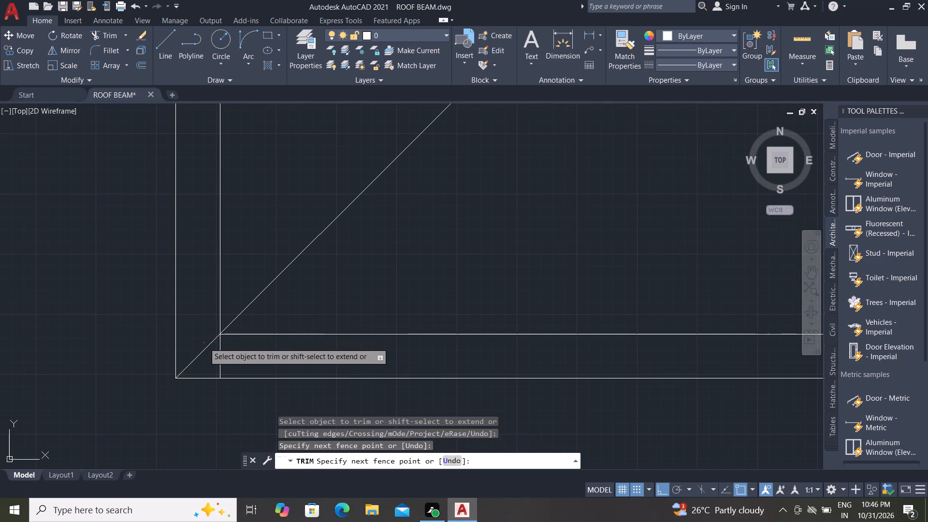
left_click(236, 352)
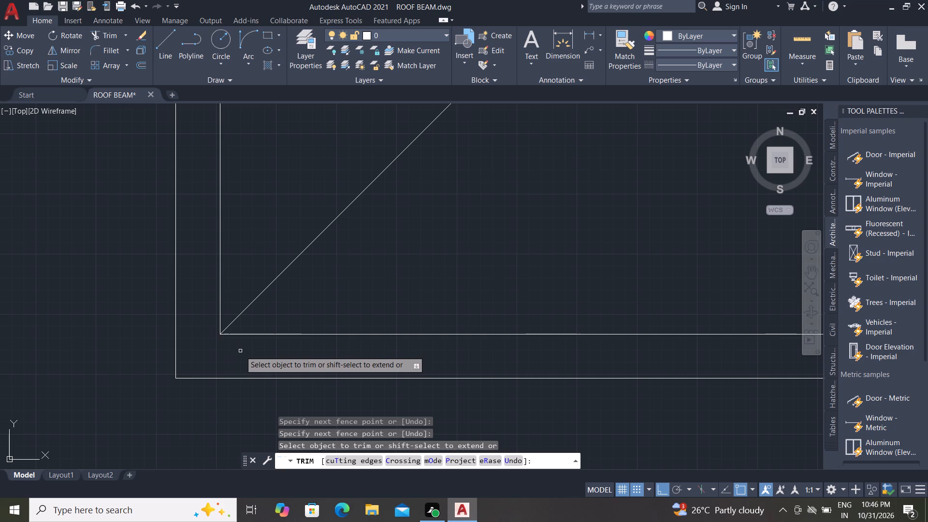
Extend the diagonal corner line out to the outer corner of the roof outline.
key("grave")
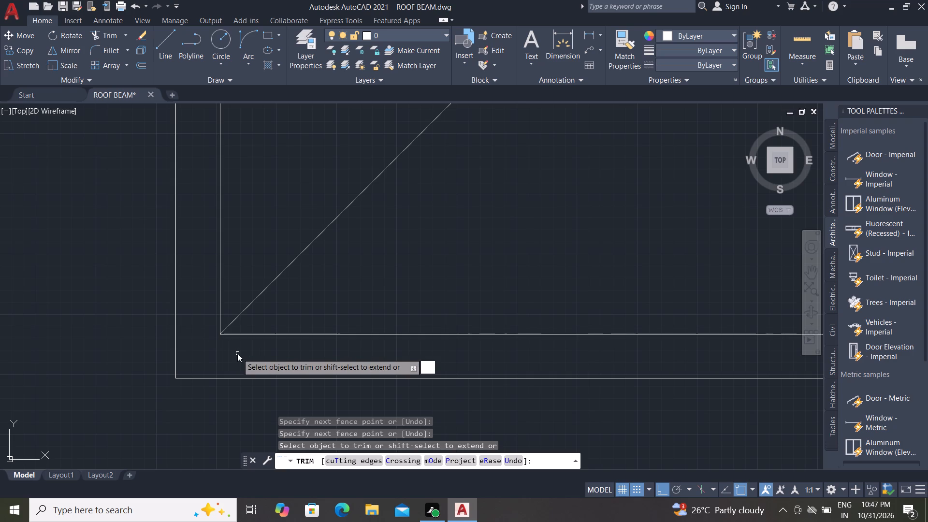
type("EX")
key("space")
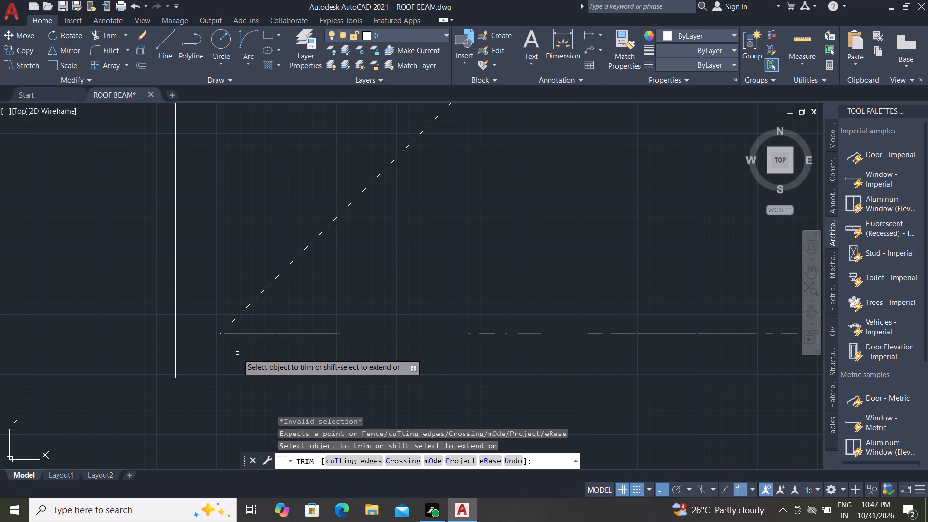
key("Escape")
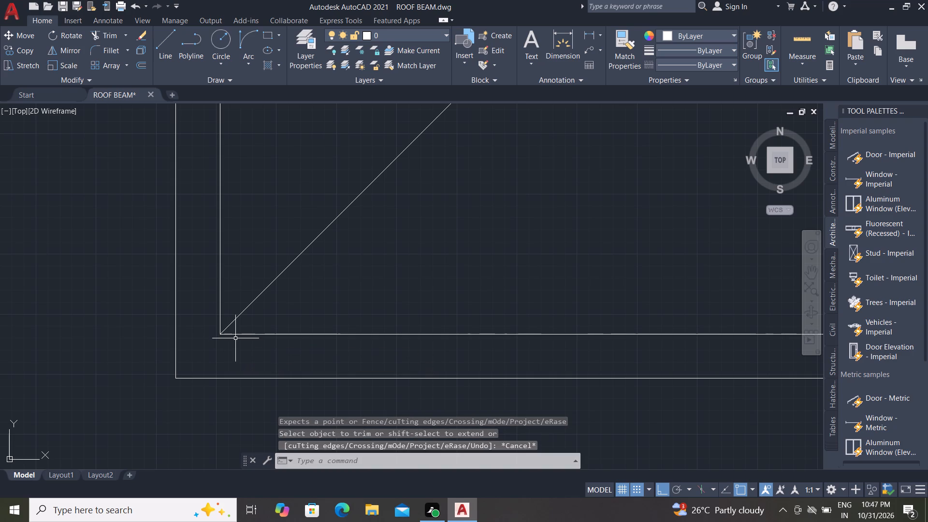
type("EX")
key("space")
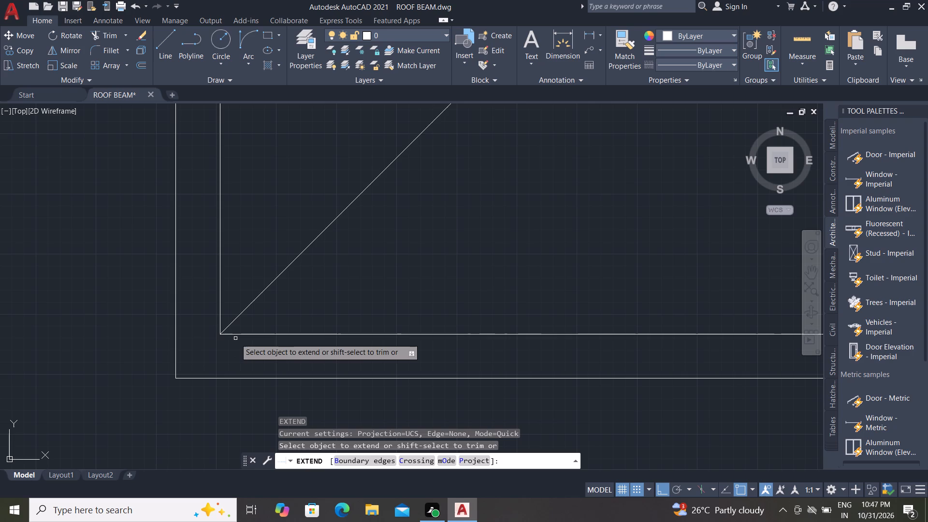
left_click(223, 333)
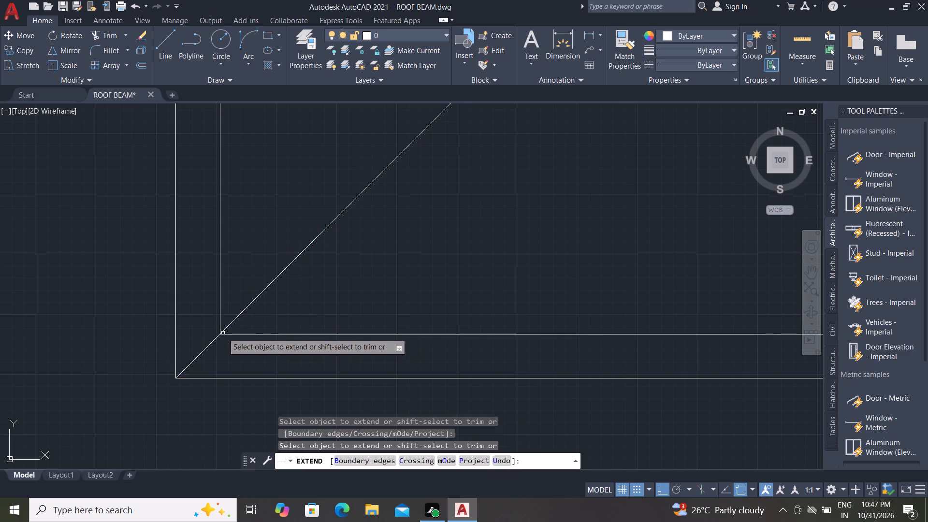
Extend the lower offset line and the dashed line on the opposite side of the porch to the porch's side lines.
scroll(219, 355, "down", 4)
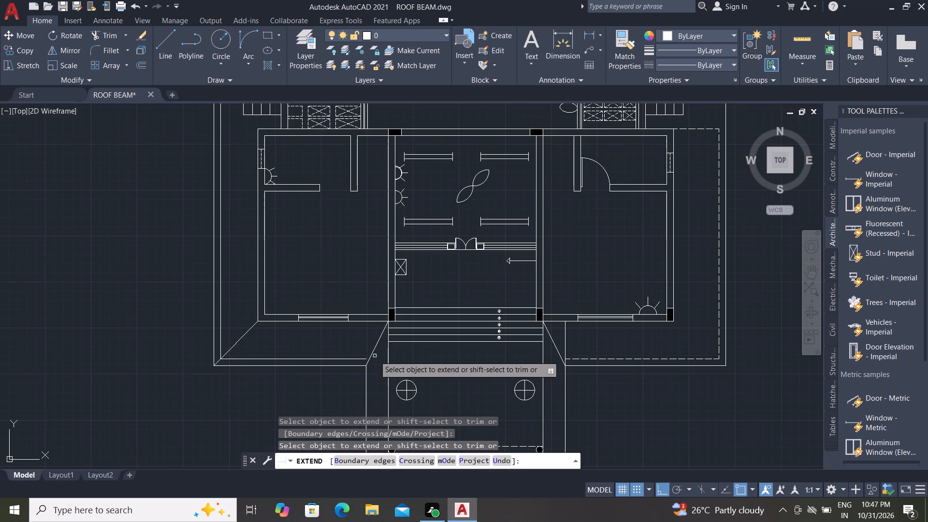
scroll(359, 356, "up", 2)
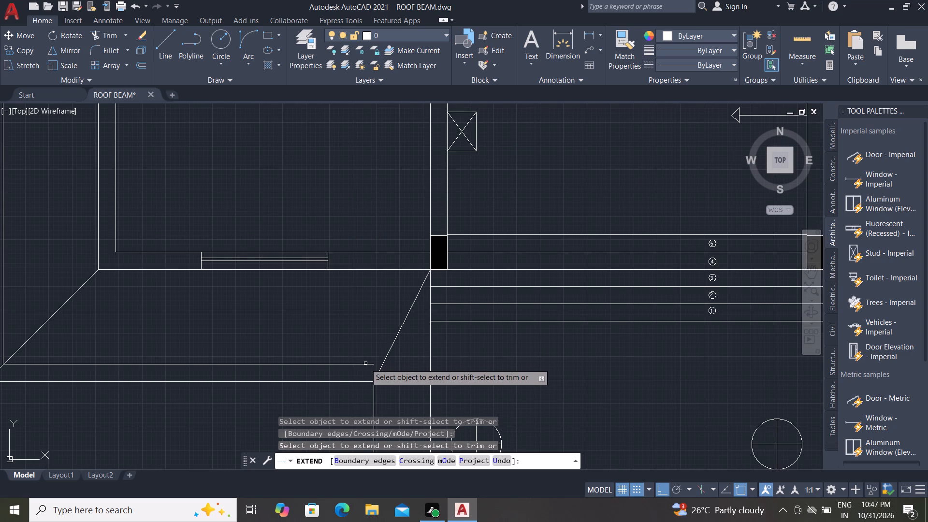
left_click(363, 366)
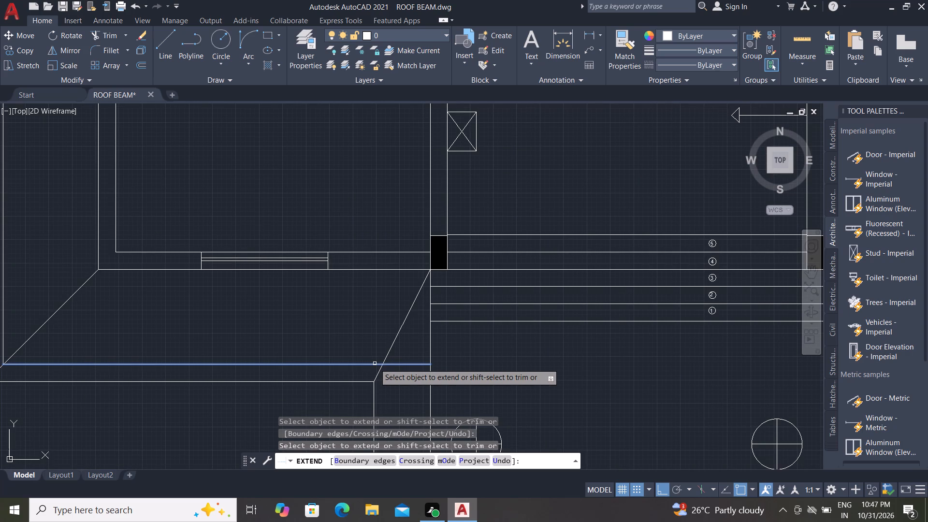
left_click(375, 363)
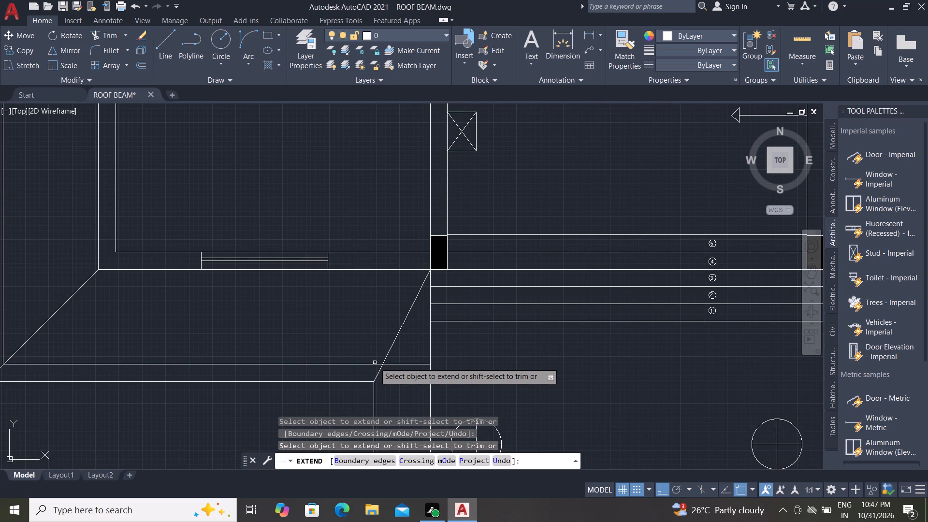
scroll(376, 360, "down", 2)
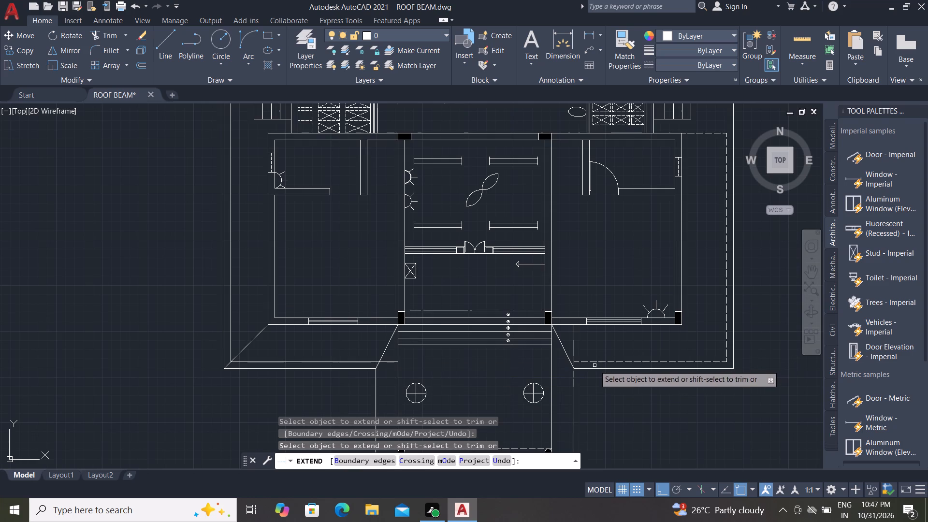
left_click(584, 361)
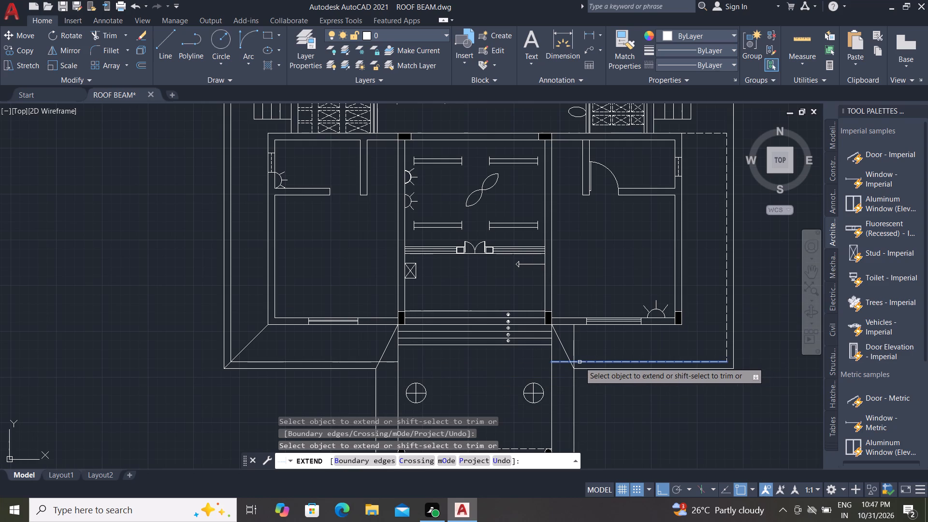
left_click(580, 362)
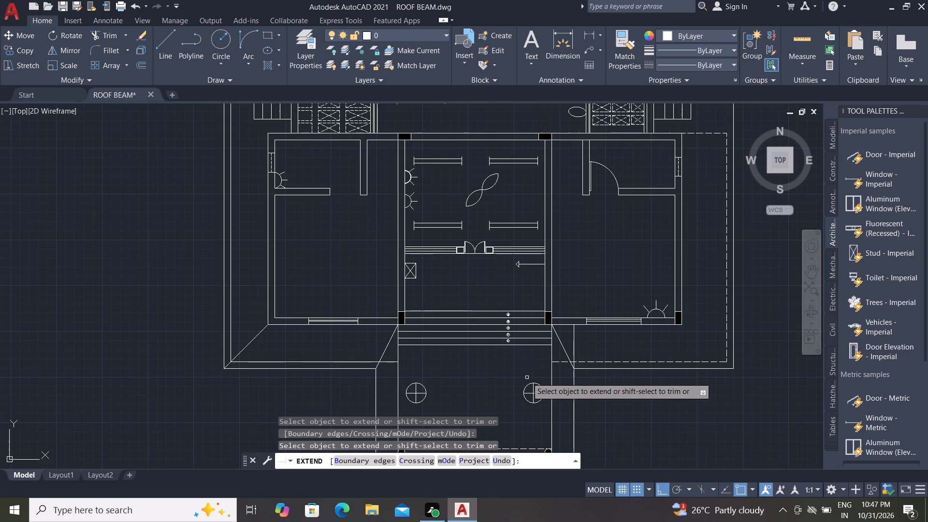
Match the dashed properties of the porch's front beam line onto the porch's two side lines.
scroll(509, 351, "down", 1)
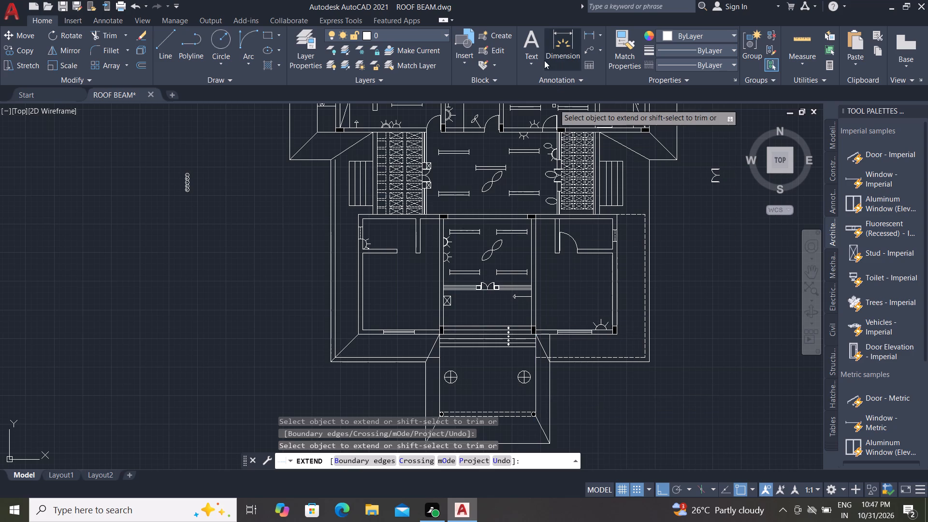
left_click(625, 50)
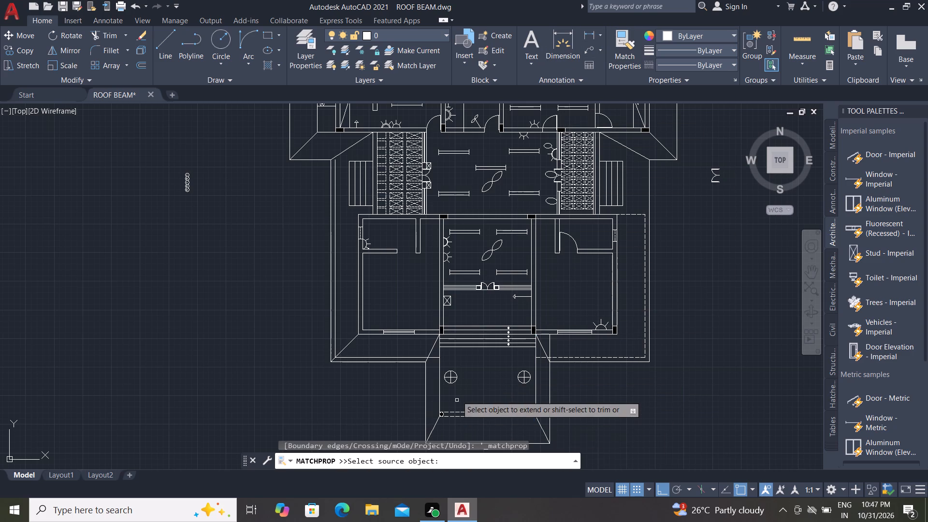
scroll(464, 423, "up", 3)
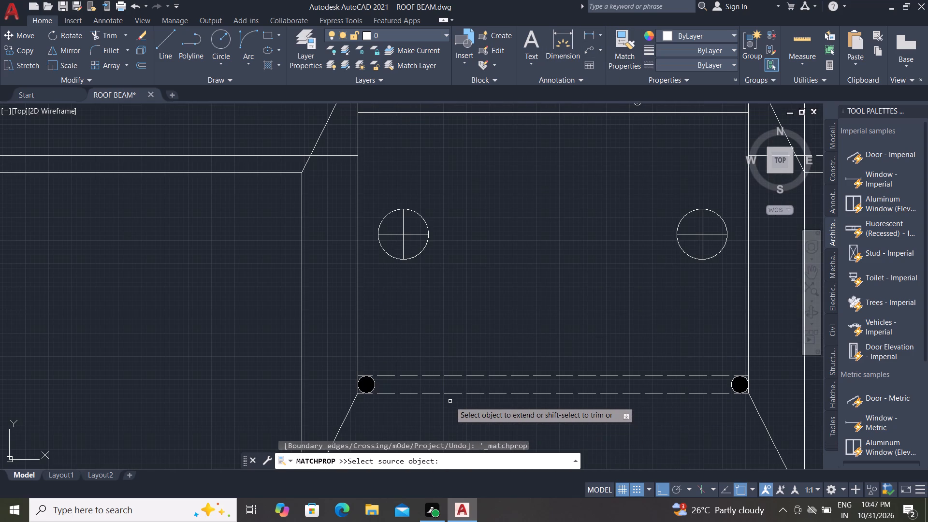
left_click(455, 393)
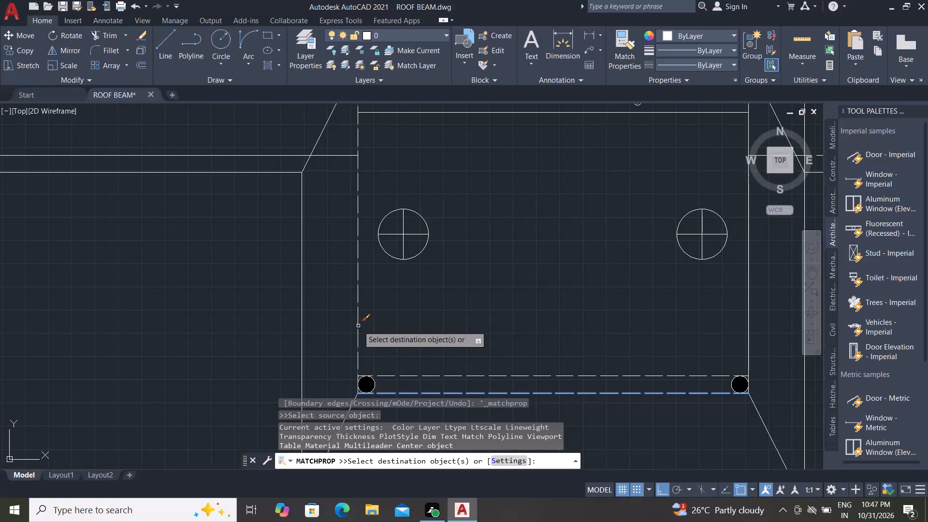
left_click(357, 326)
scroll(290, 346, "down", 2)
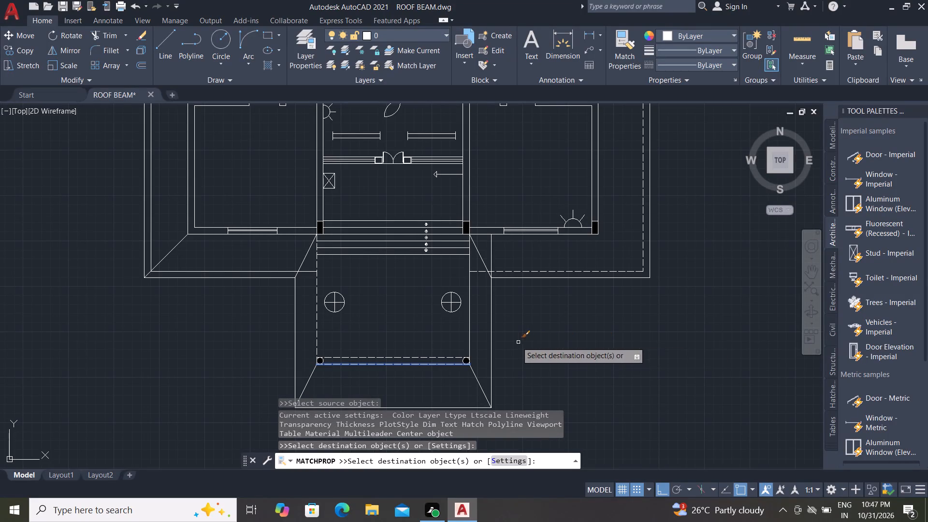
left_click(469, 326)
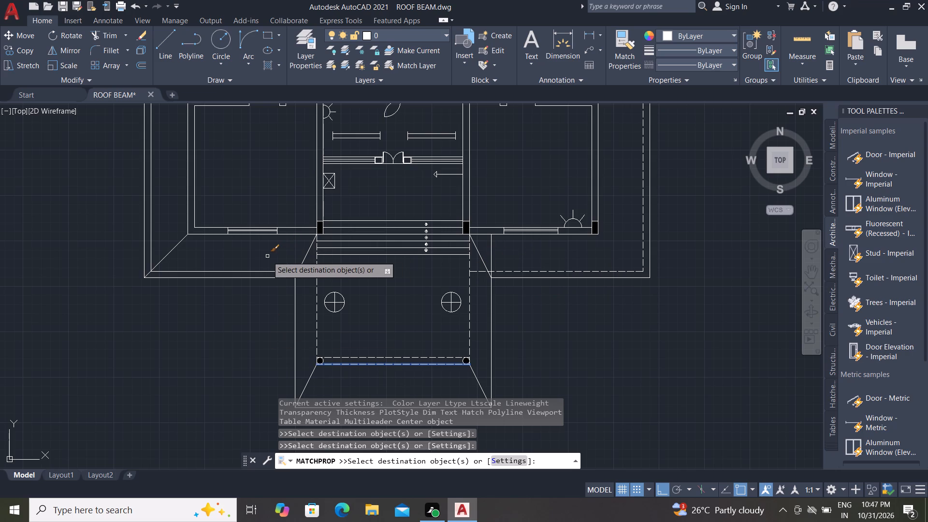
Apply the same dashed properties to the lower and left offset lines inside the roof outline's lower-left corner.
left_click(265, 269)
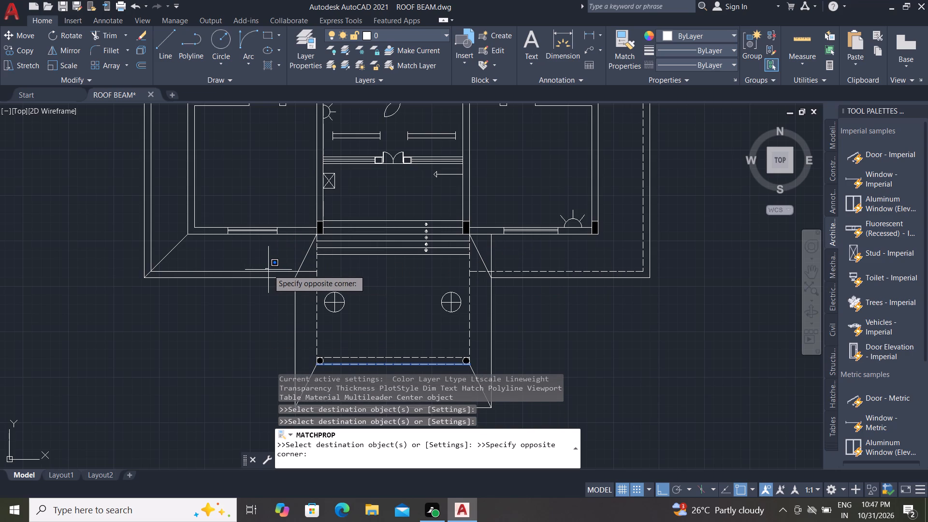
left_click(274, 279)
left_click(275, 270)
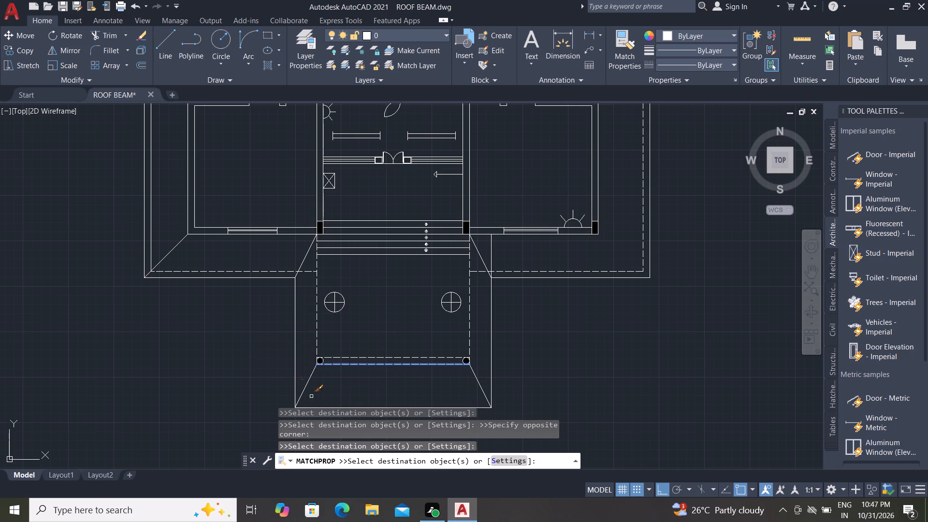
scroll(302, 391, "down", 1)
scroll(215, 297, "up", 2)
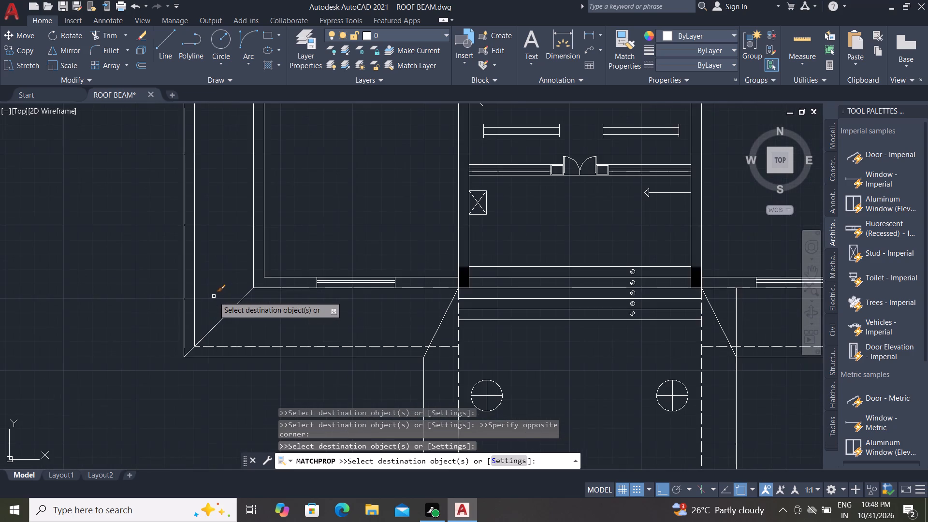
scroll(214, 296, "down", 2)
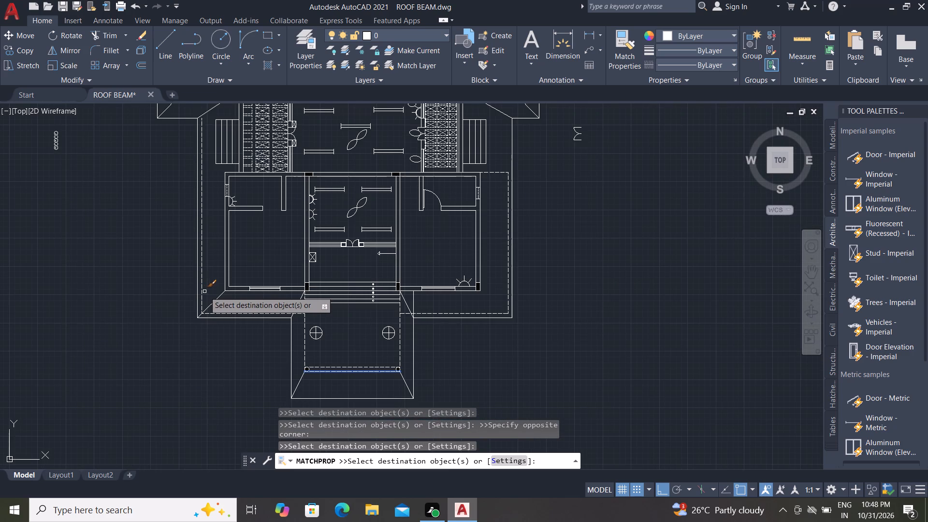
left_click(202, 290)
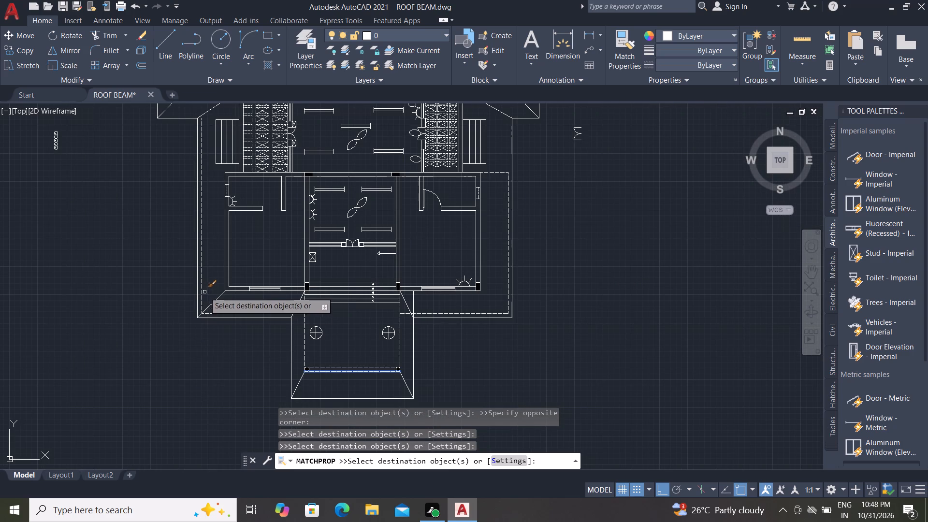
middle_click_drag(205, 383, 205, 384)
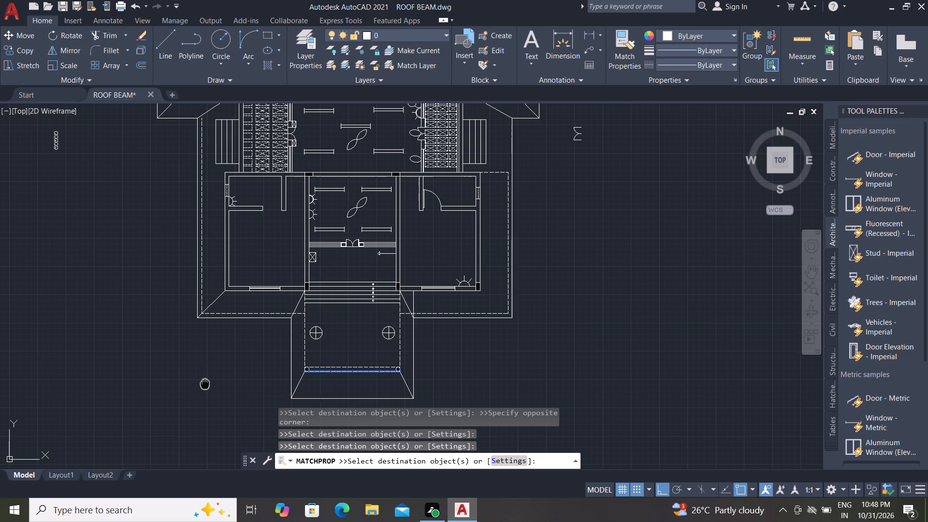
middle_click_drag(205, 384, 238, 449)
key("Escape")
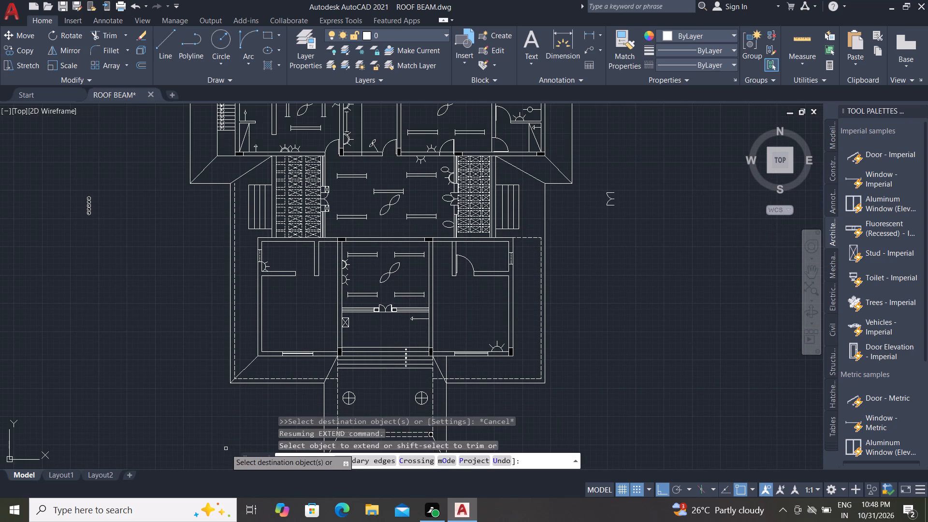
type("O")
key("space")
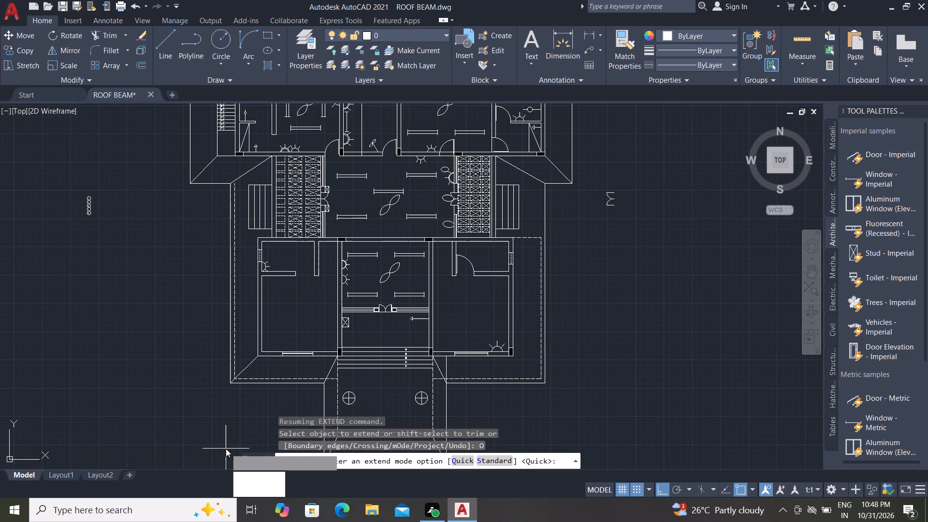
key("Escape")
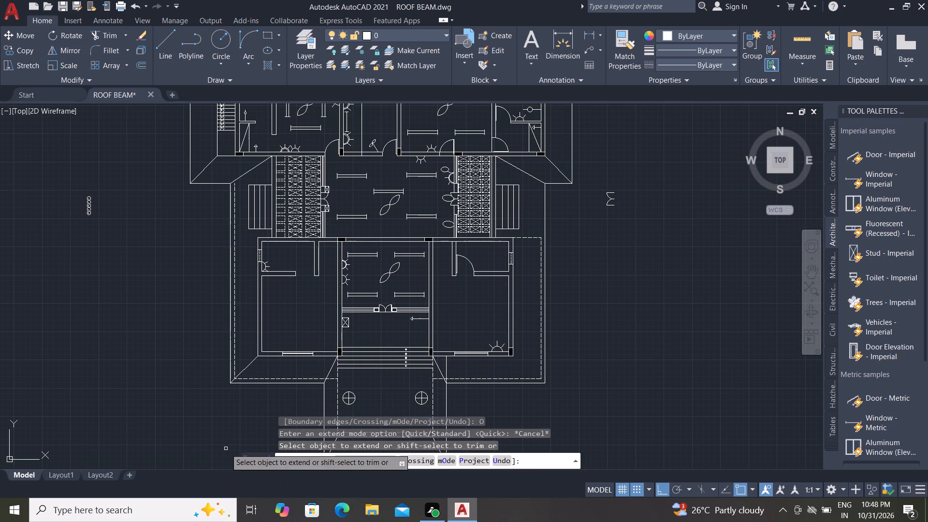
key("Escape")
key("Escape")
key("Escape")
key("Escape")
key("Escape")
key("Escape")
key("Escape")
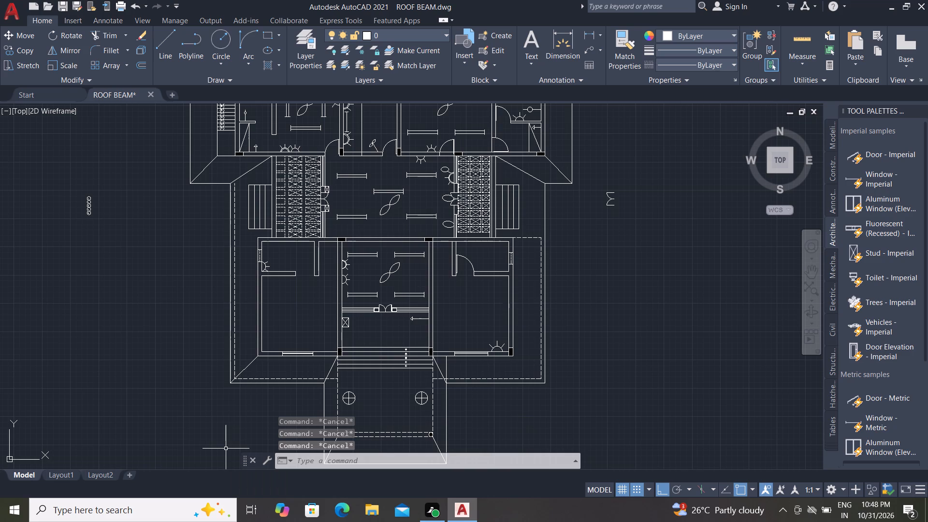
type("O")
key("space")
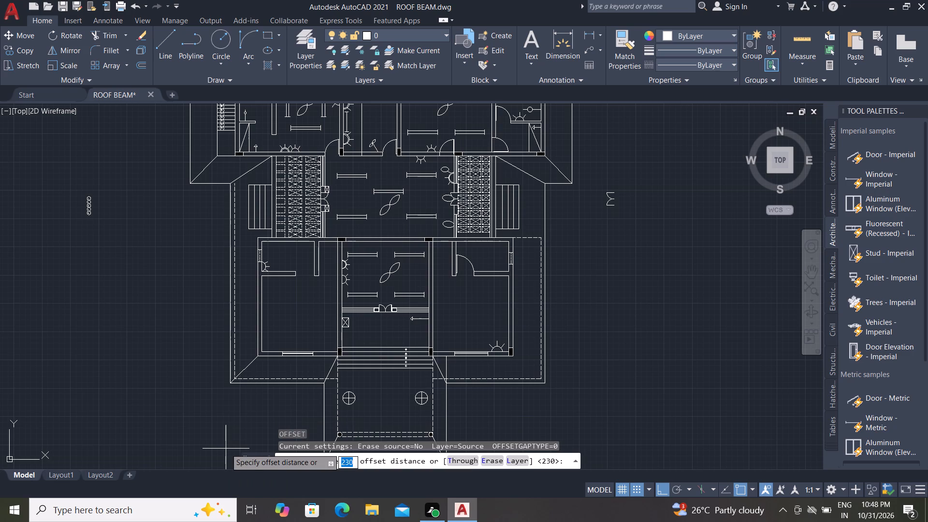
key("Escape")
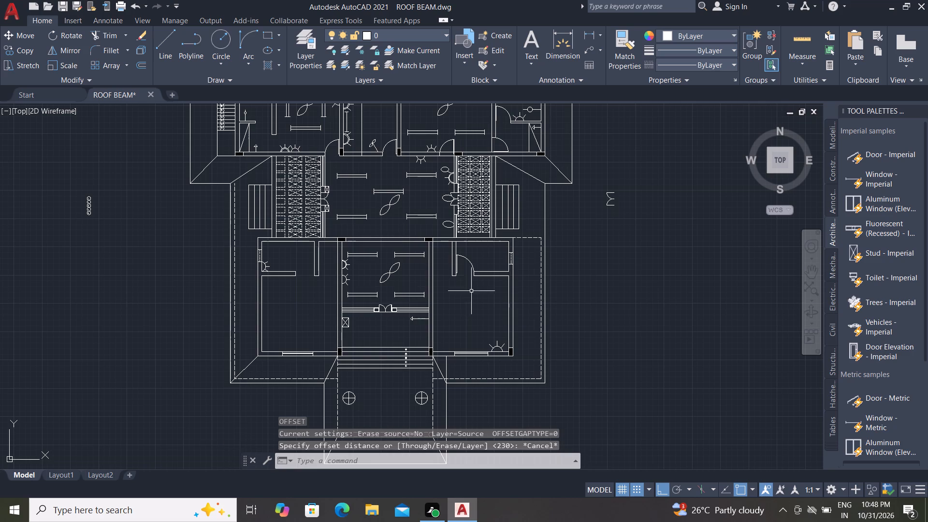
Delete the stray M-shaped symbol and the spare column of numbered circles lying outside the plan on opposite sides.
left_click(569, 176)
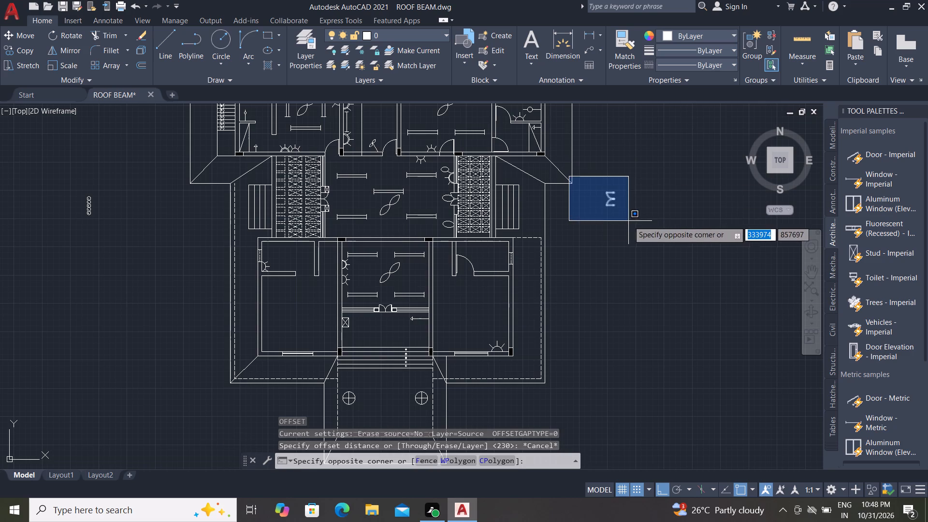
left_click(628, 221)
key("Delete")
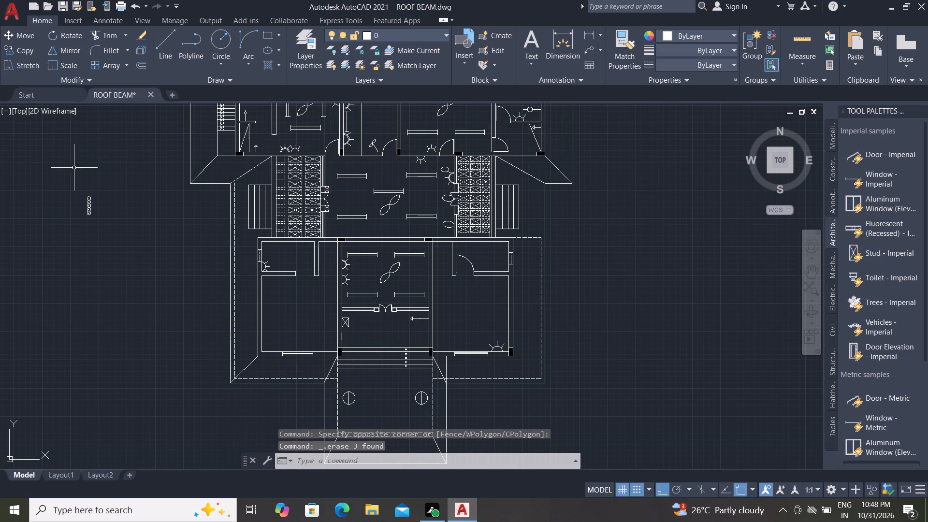
scroll(74, 168, "up", 2)
left_click(85, 218)
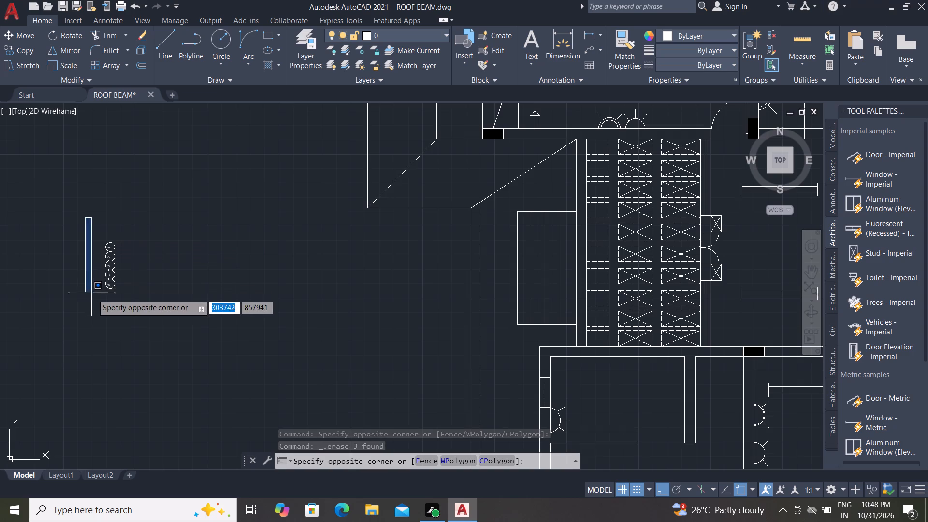
left_click(134, 310)
key("Delete")
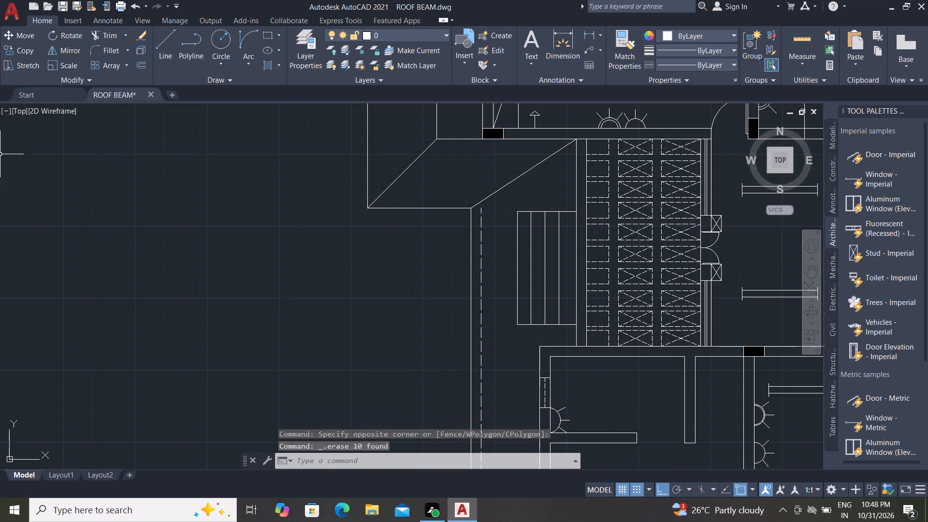
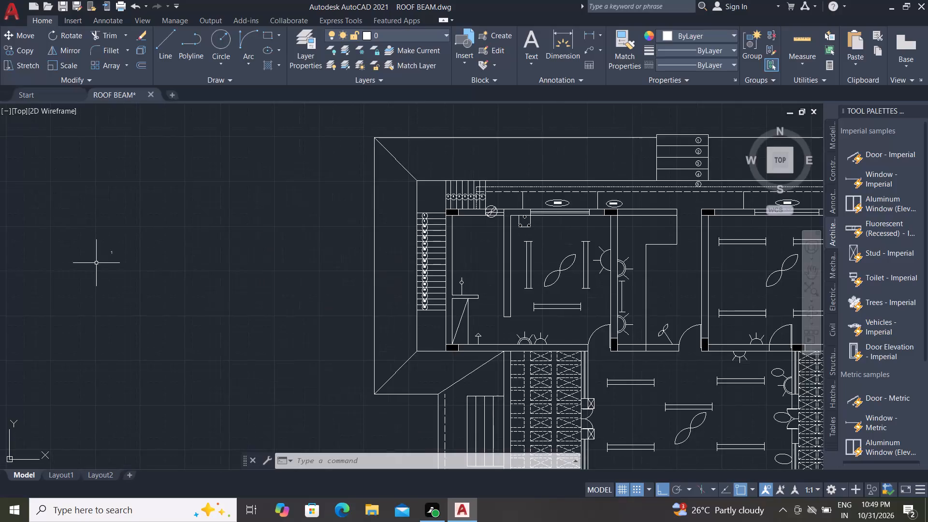
Delete the stray number 1 text lying outside the plan, beside the roof outline's upper-left part.
scroll(96, 263, "up", 3)
left_click(122, 186)
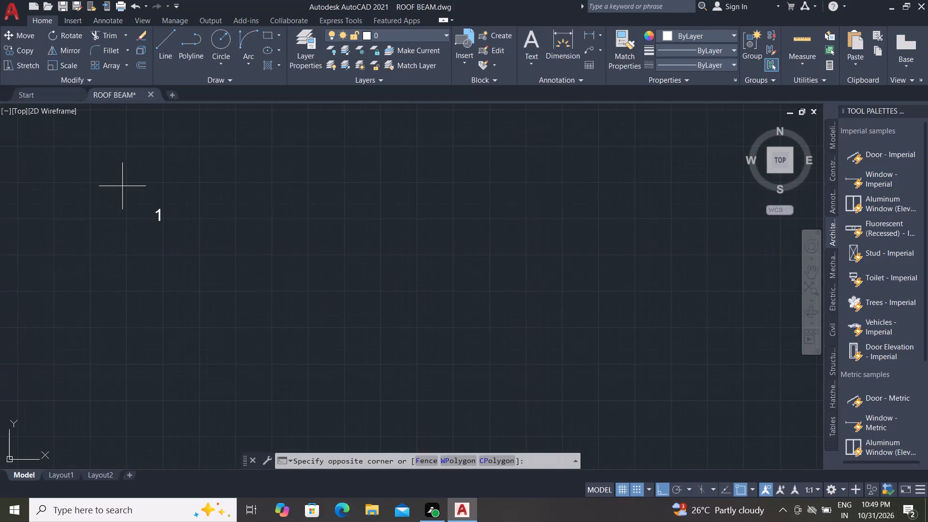
left_click(205, 248)
key("Delete")
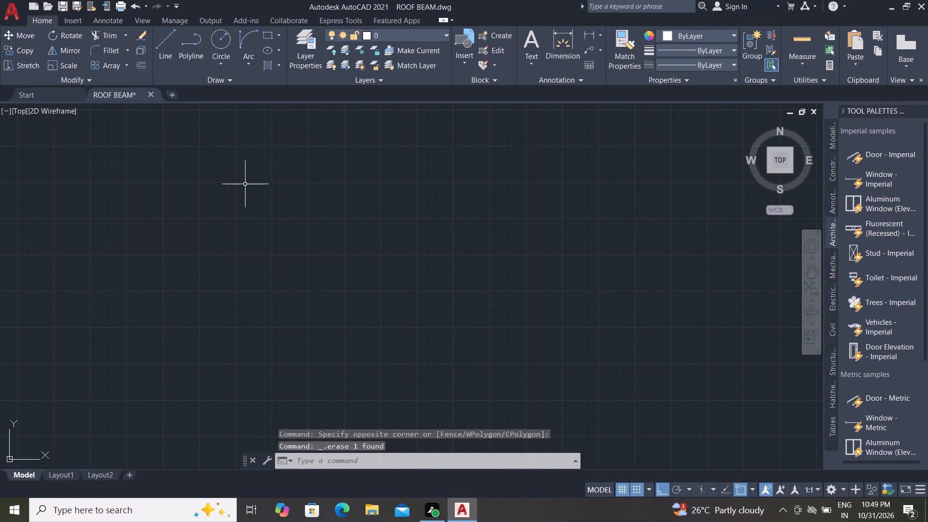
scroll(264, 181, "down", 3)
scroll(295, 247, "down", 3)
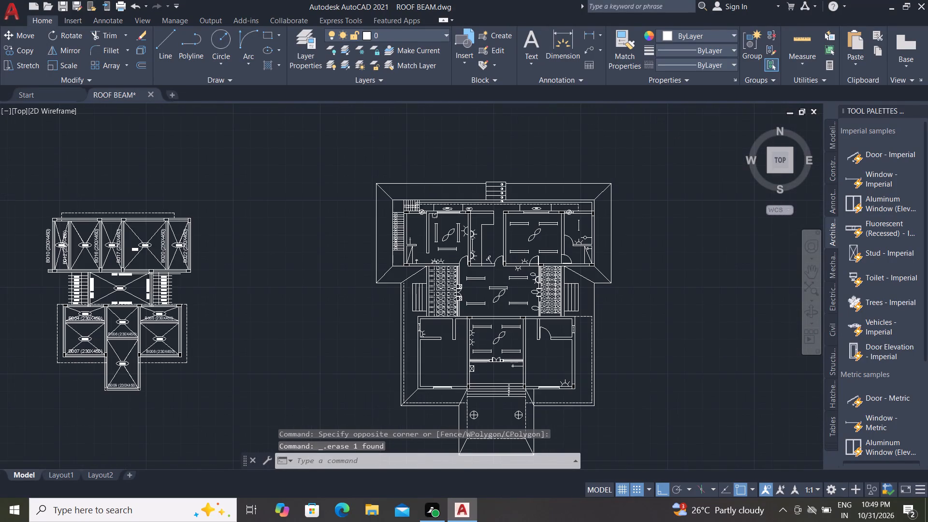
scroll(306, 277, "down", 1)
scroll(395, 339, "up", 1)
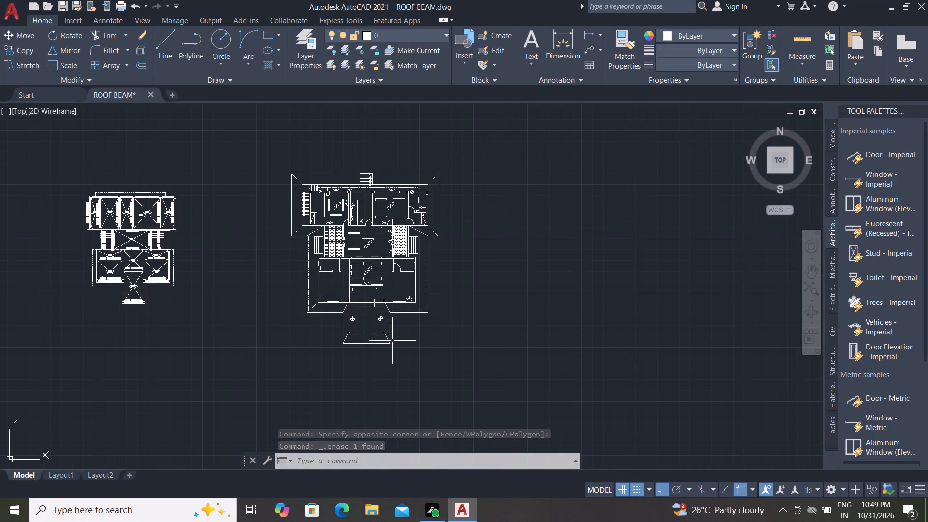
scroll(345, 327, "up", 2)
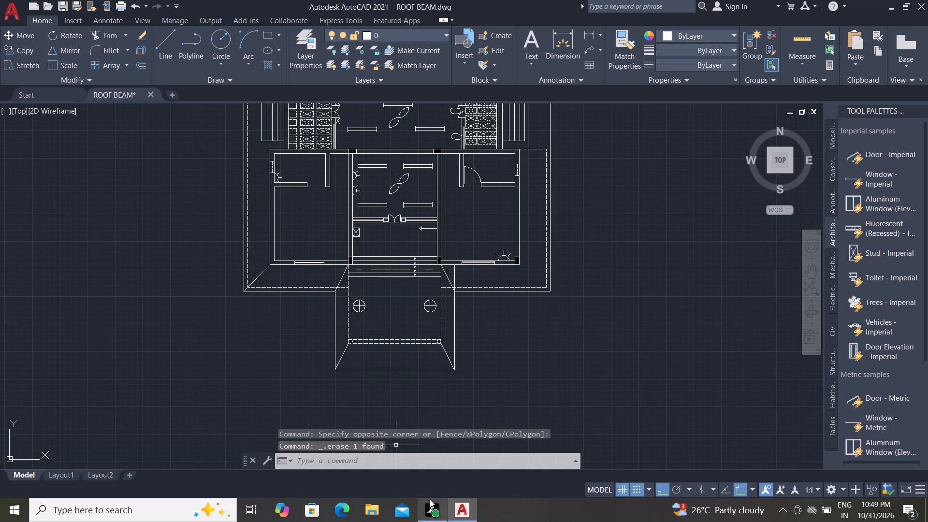
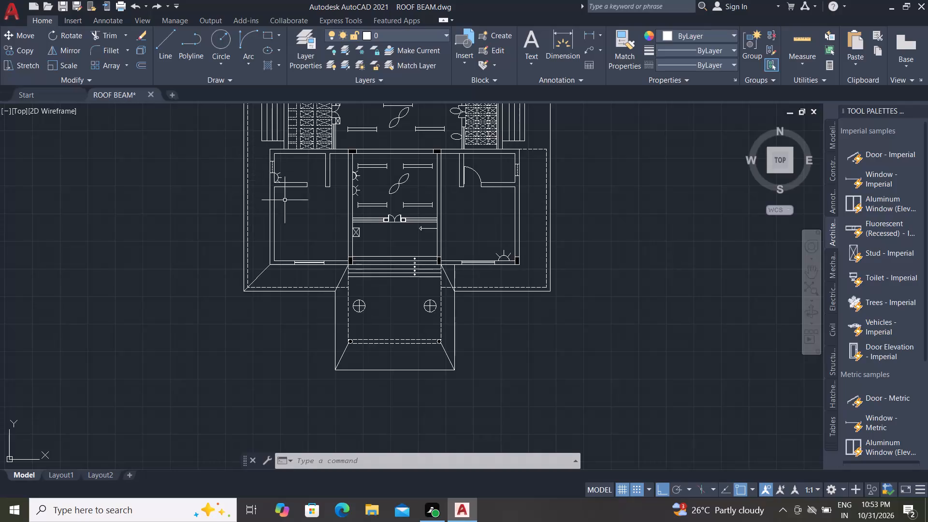
Draw a horizontal line about 847 long from the outer face of the lower-left room's left wall into the room.
scroll(306, 183, "up", 3)
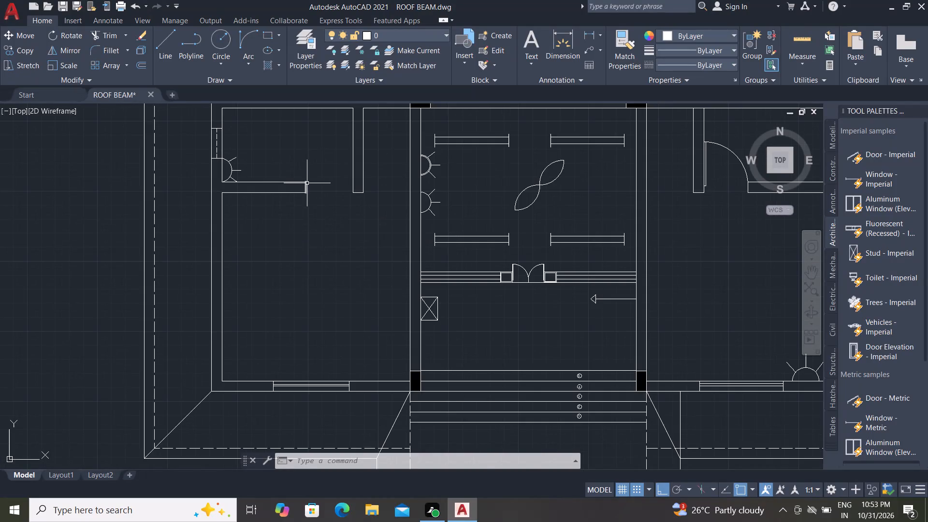
scroll(296, 151, "down", 1)
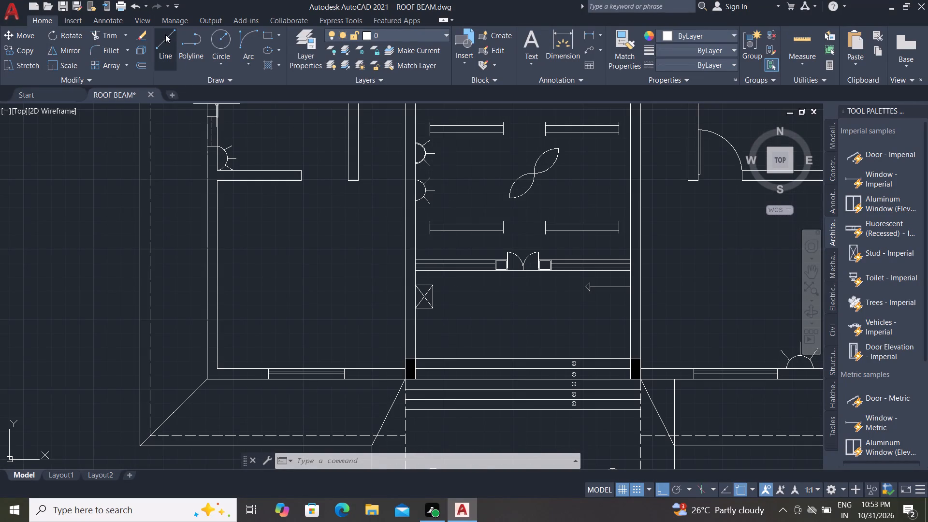
left_click(165, 34)
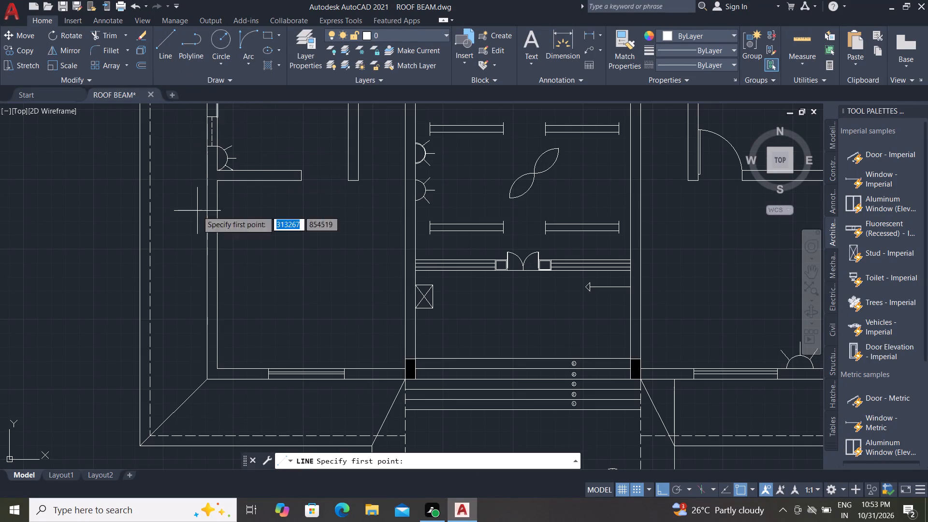
left_click(203, 264)
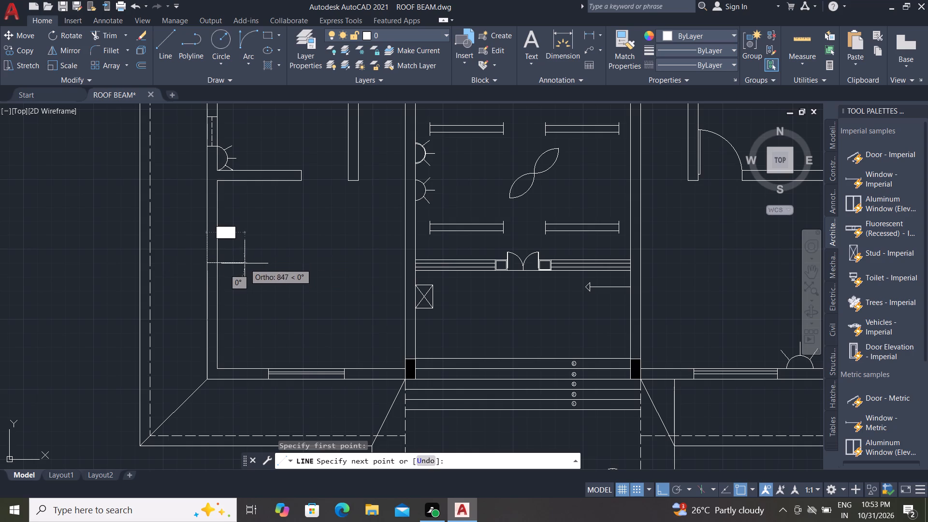
left_click(245, 263)
key("Escape")
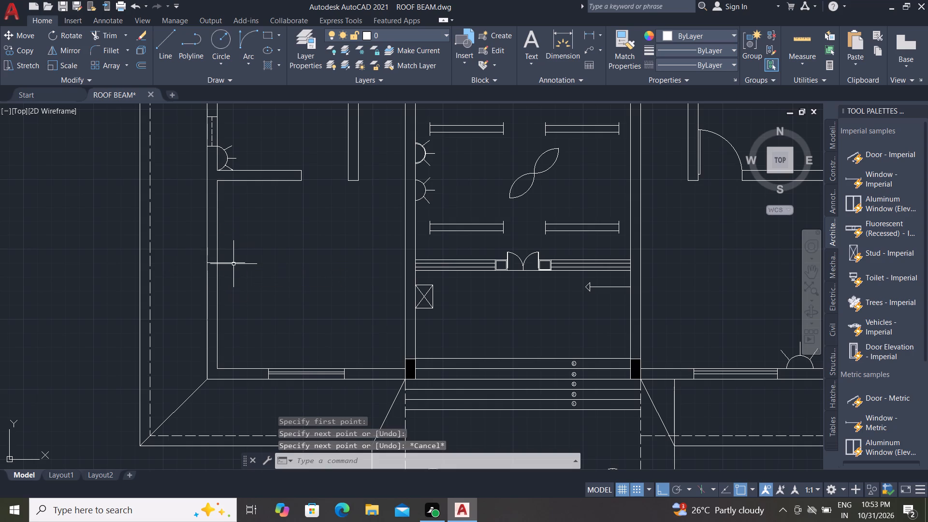
Trim away the part of the new line lying within the left wall's thickness.
type("TR")
key("space")
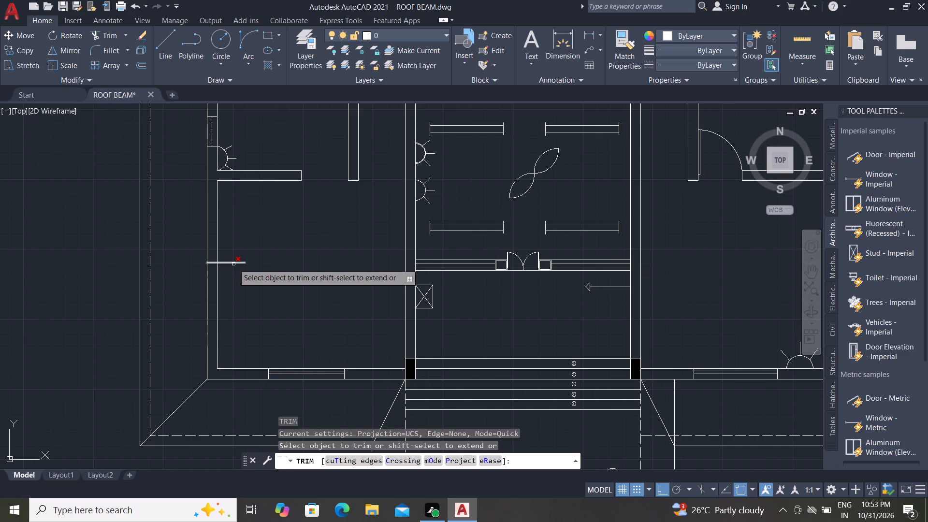
scroll(206, 255, "up", 2)
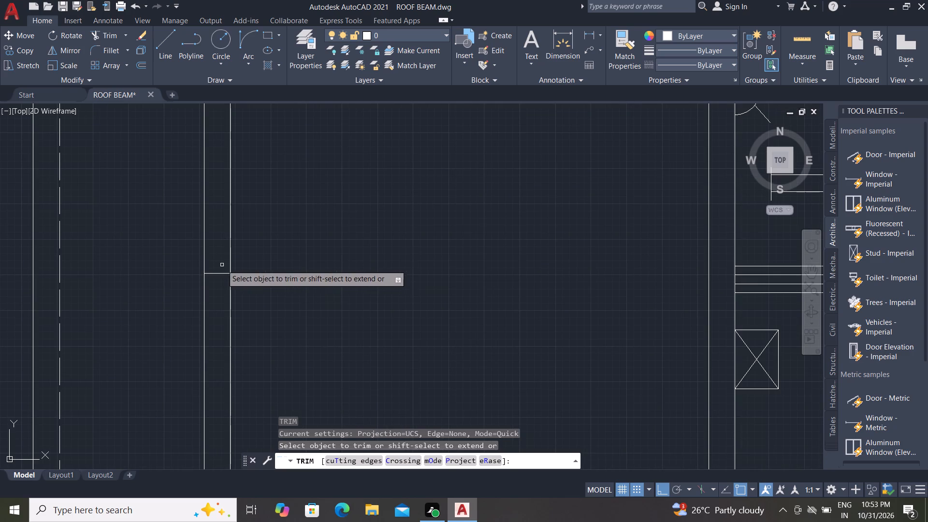
left_click(219, 265)
left_click(217, 284)
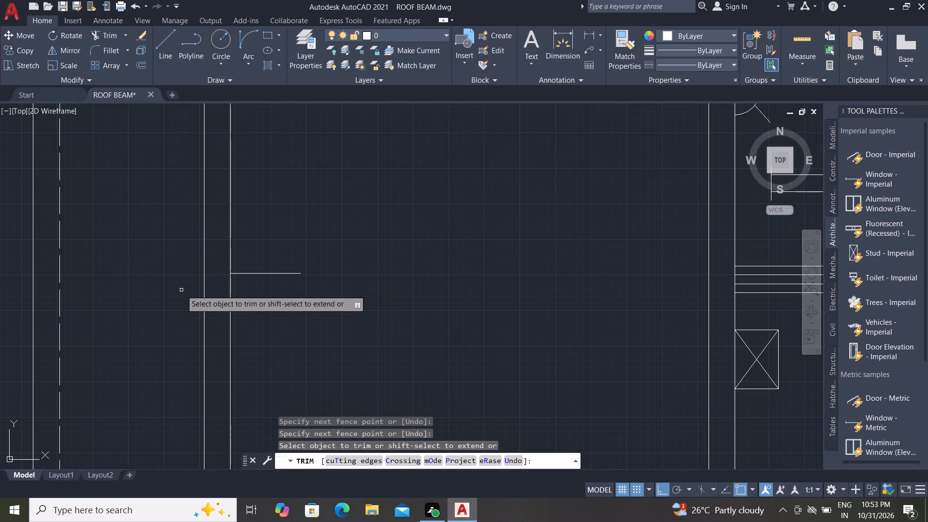
key("Escape")
key("Escape")
key("Escape")
key("Escape")
key("Escape")
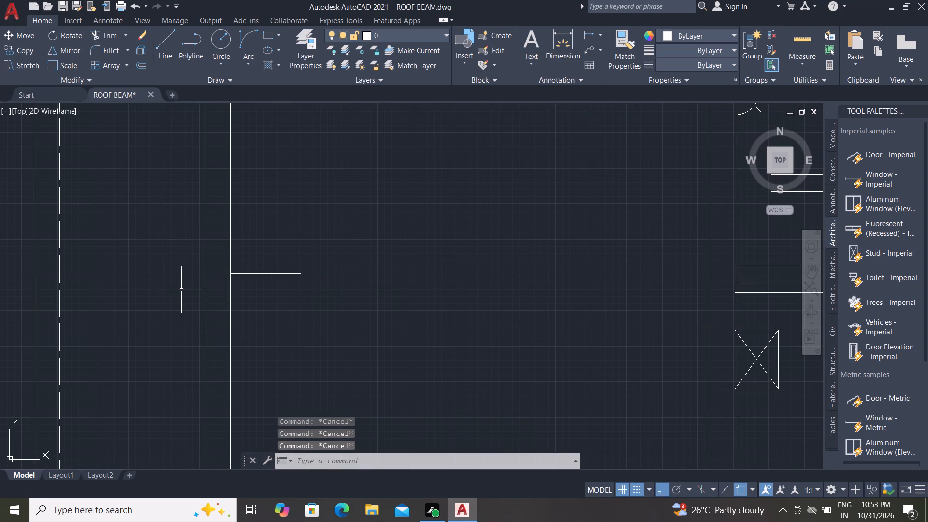
Draw a circle of about 150 radius centred on the free end of the short wall line.
type("C")
key("space")
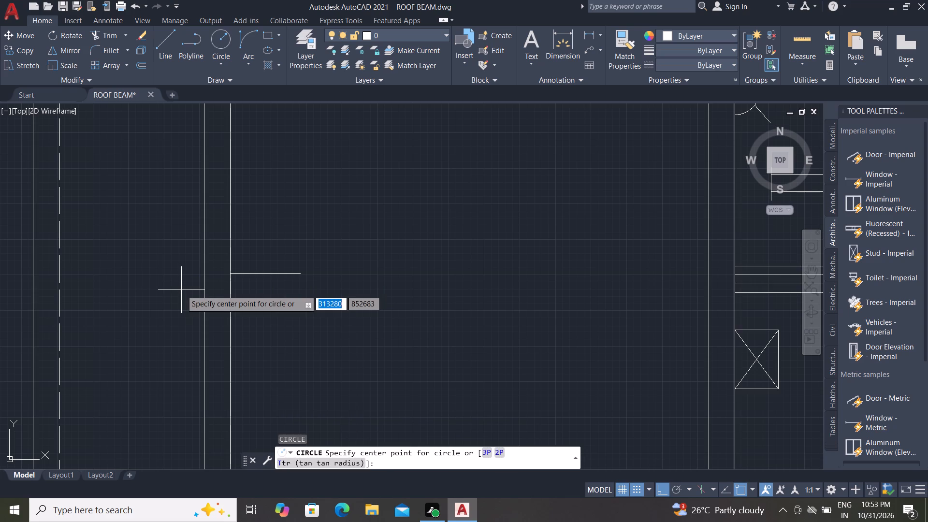
left_click(300, 275)
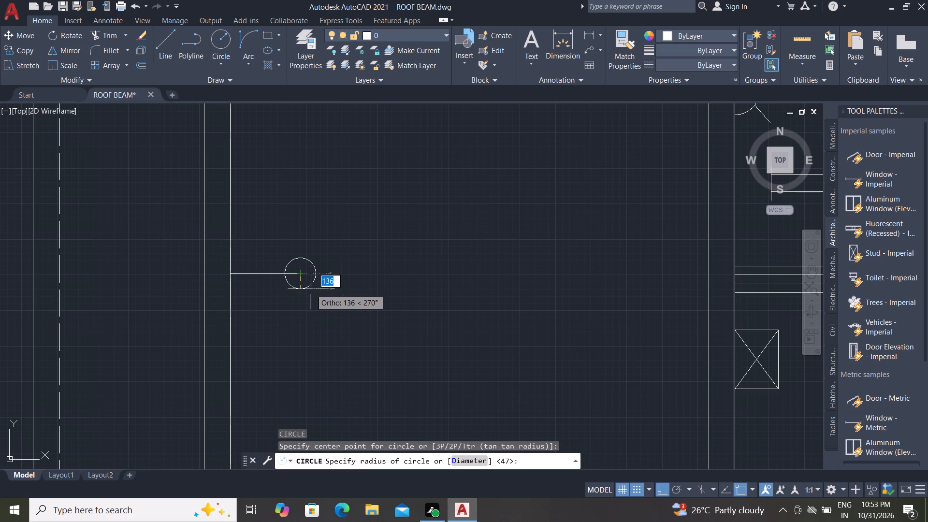
left_click(313, 290)
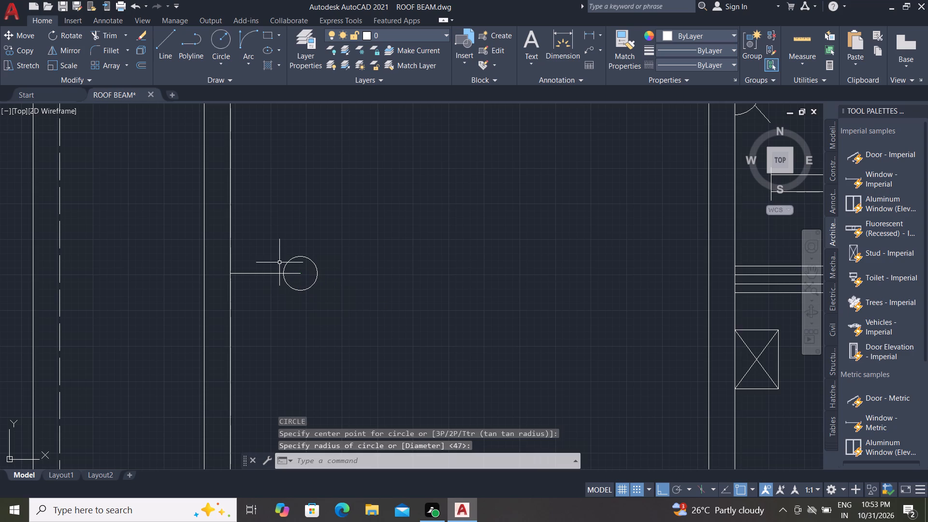
Move the circle by its left quadrant onto the line's free end so the line only touches its edge.
left_click(284, 269)
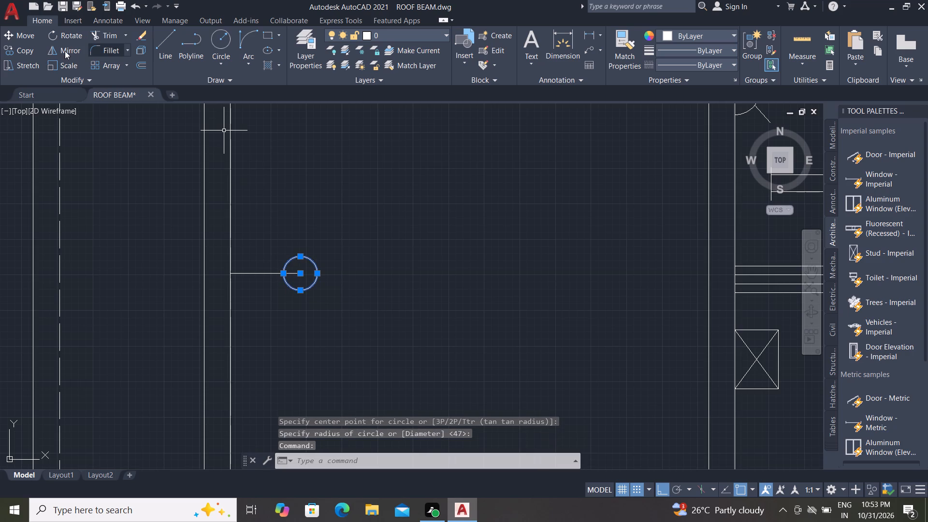
left_click(18, 35)
left_click(283, 272)
left_click(301, 270)
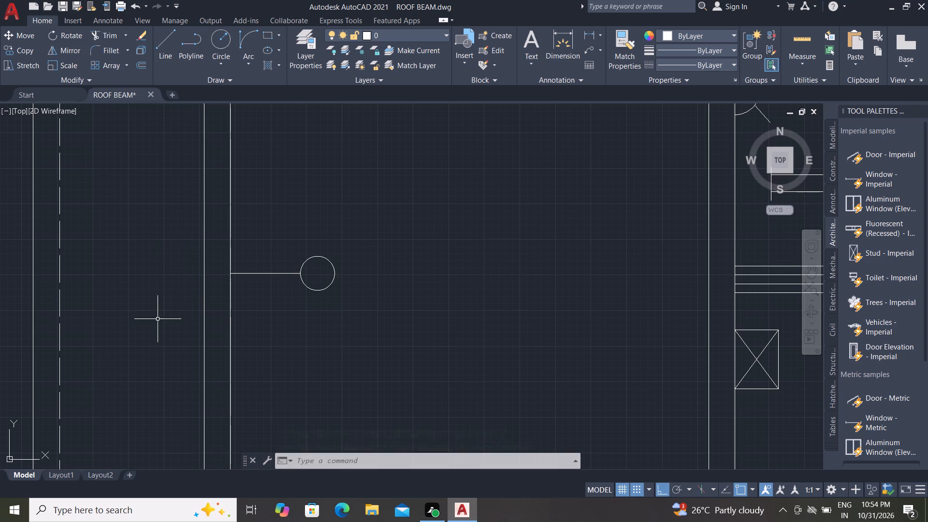
With snap and ortho off, copy the upper-left bedroom's left vertical tube light twice into the lower-left room, side by side at the same height.
scroll(125, 324, "up", 1)
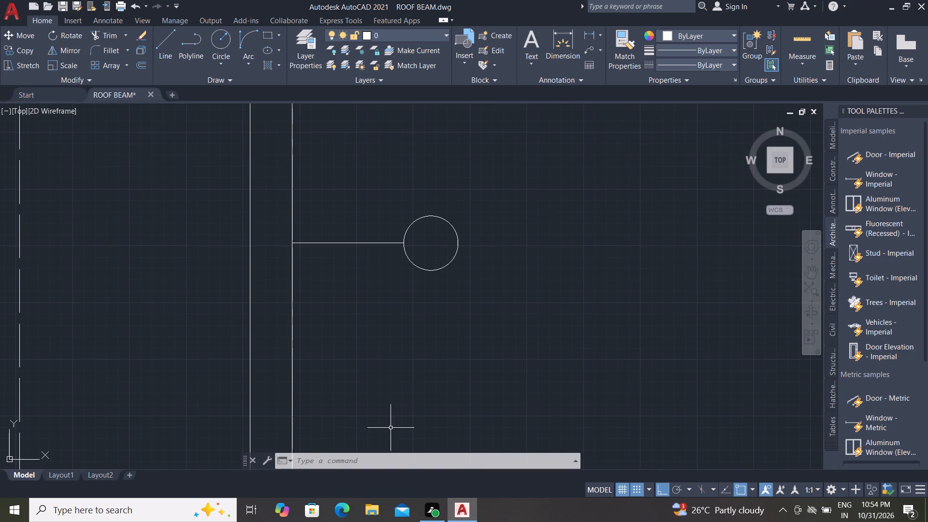
scroll(484, 208, "down", 3)
scroll(463, 282, "down", 2)
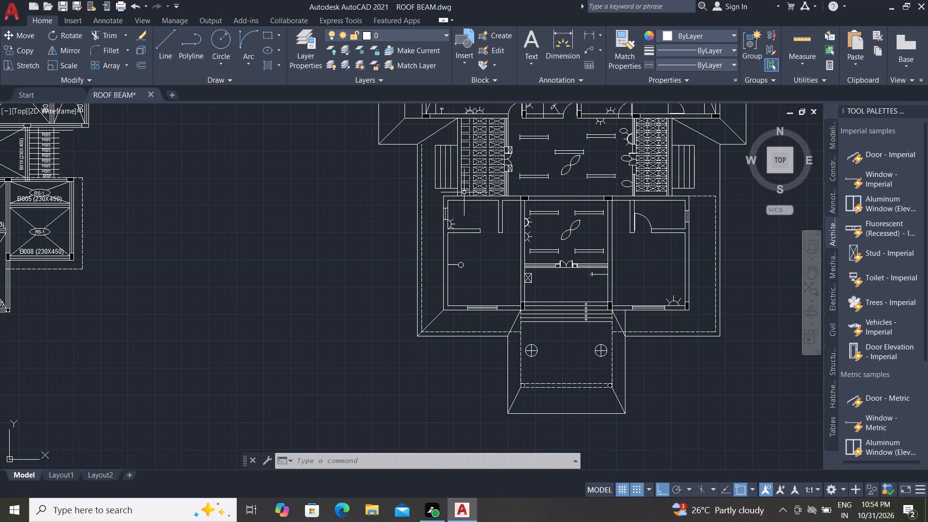
scroll(497, 203, "down", 1)
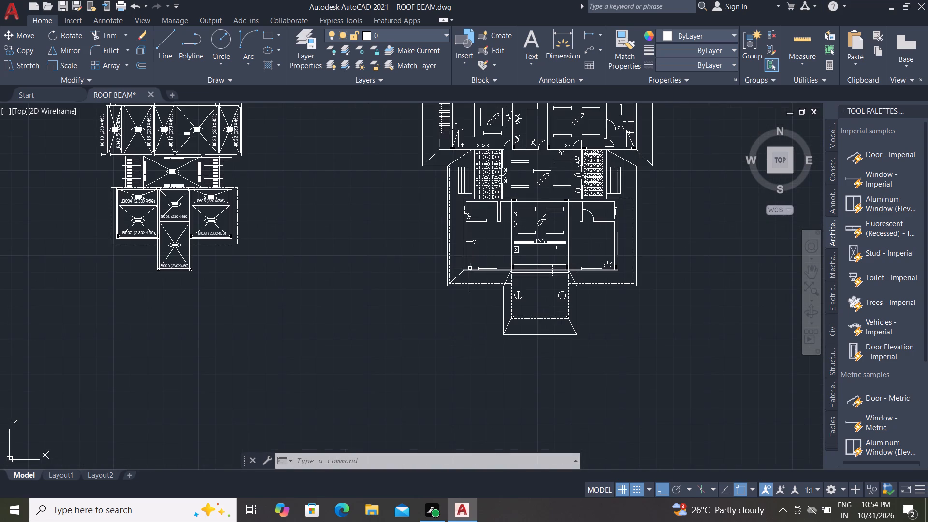
scroll(467, 266, "down", 1)
middle_click_drag(462, 262, 469, 291)
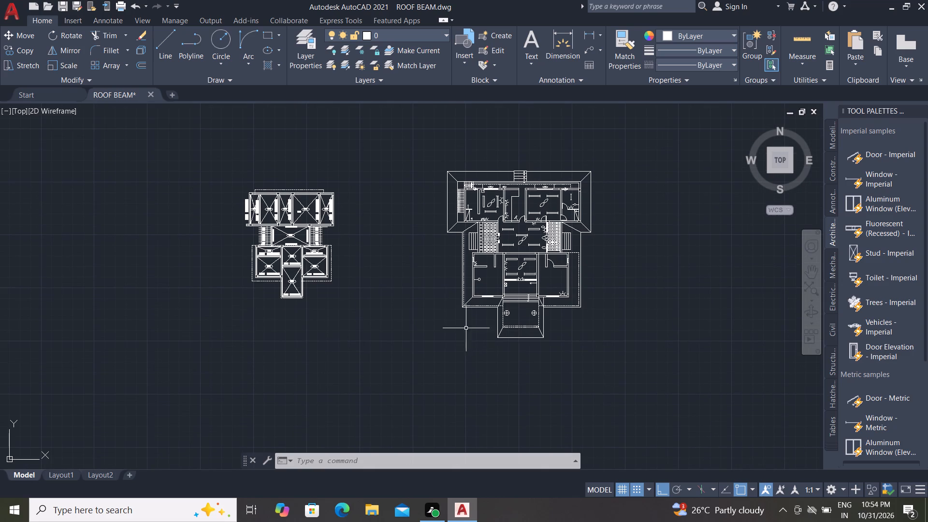
scroll(483, 202, "up", 4)
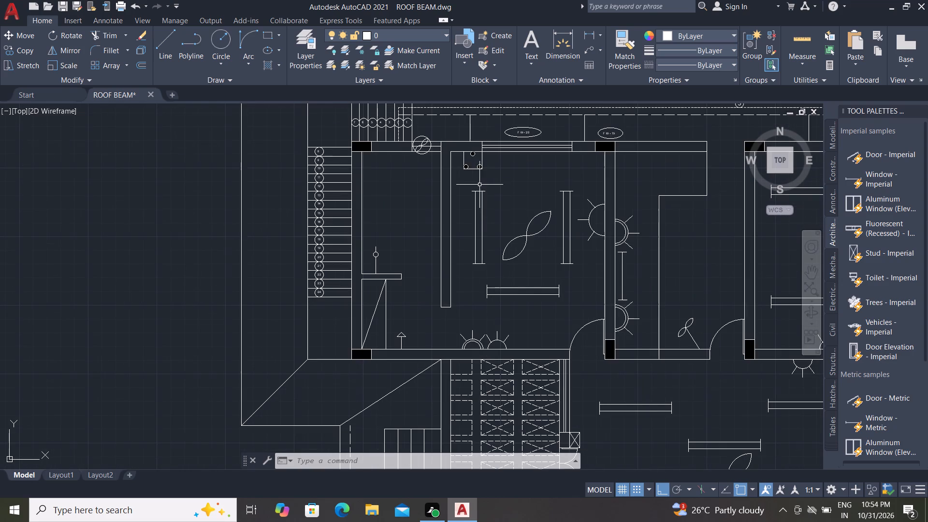
left_click(463, 179)
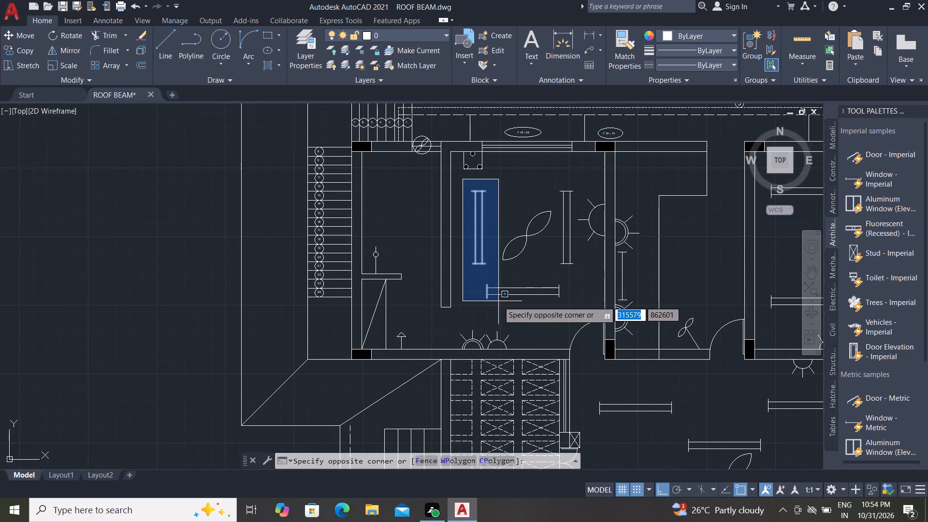
left_click(491, 275)
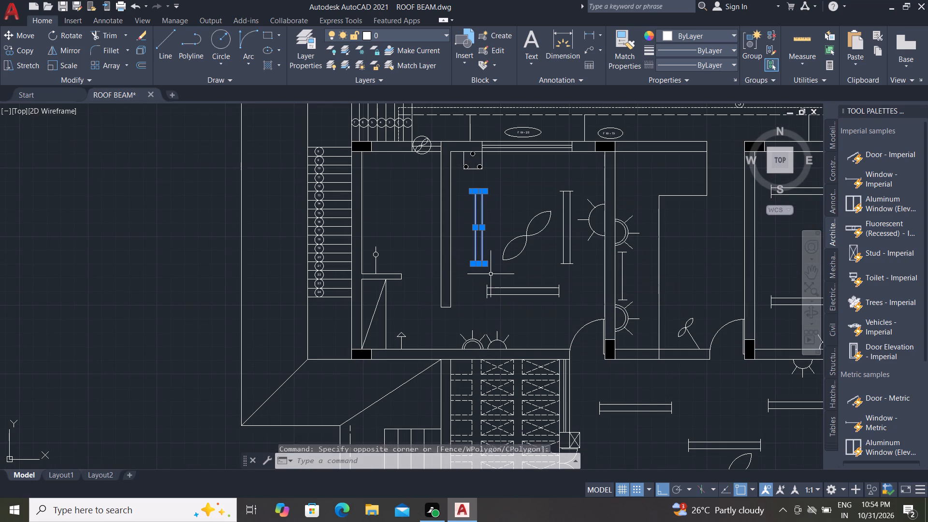
left_click(9, 47)
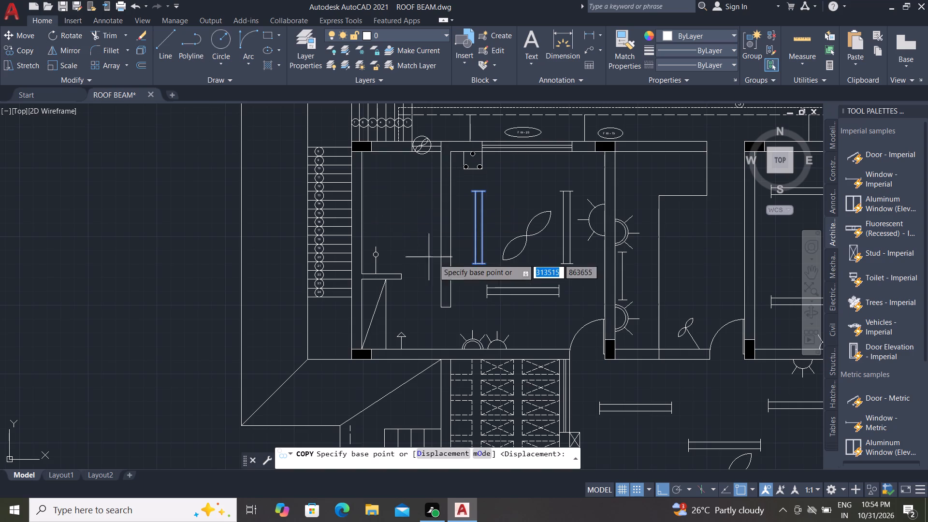
left_click(487, 263)
scroll(521, 210, "down", 2)
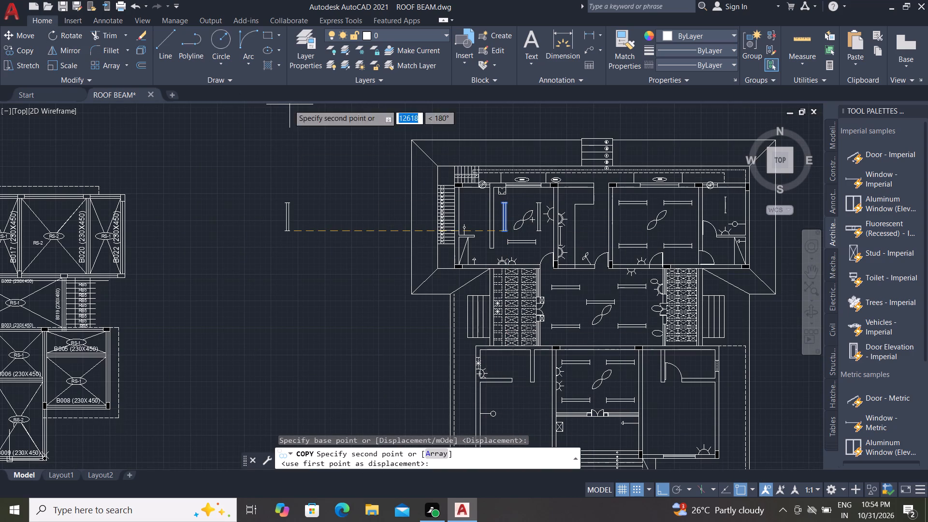
key("F9")
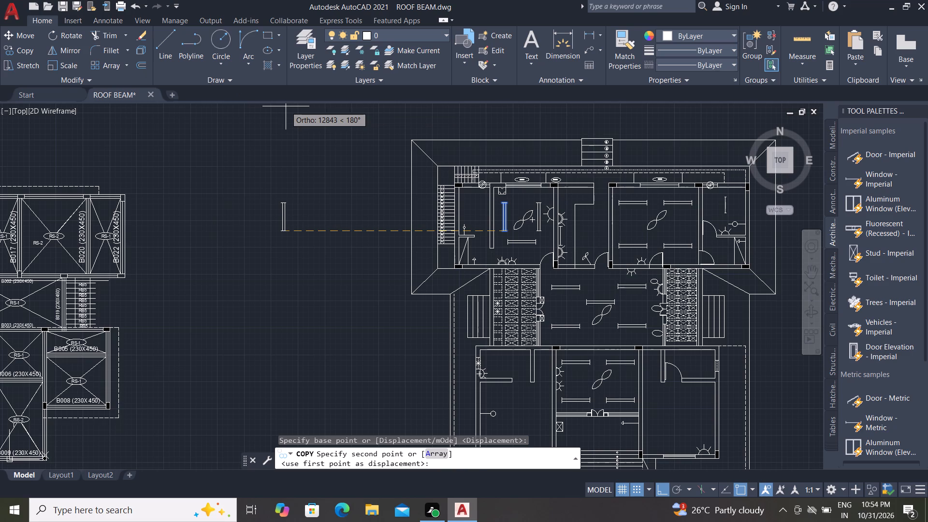
key("F8")
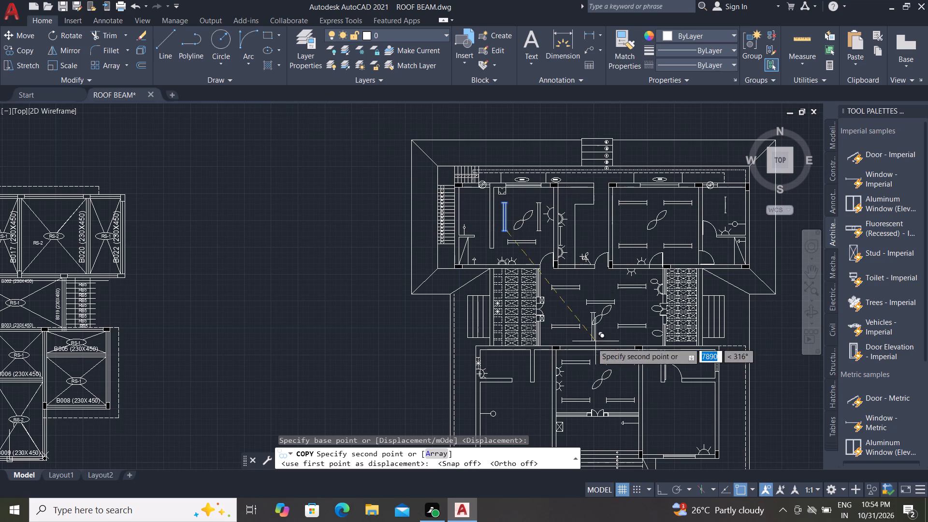
middle_click(515, 425)
middle_click_drag(515, 425, 507, 285)
scroll(502, 288, "up", 1)
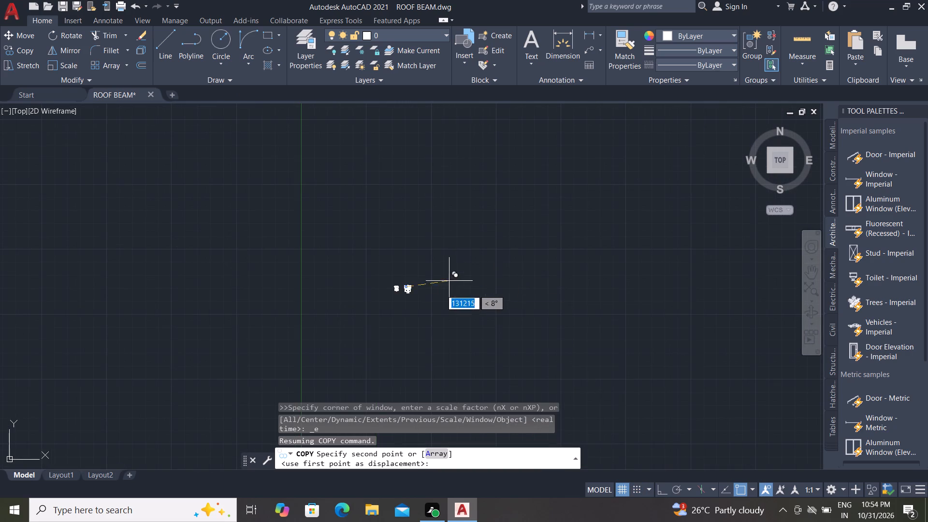
scroll(411, 289, "up", 5)
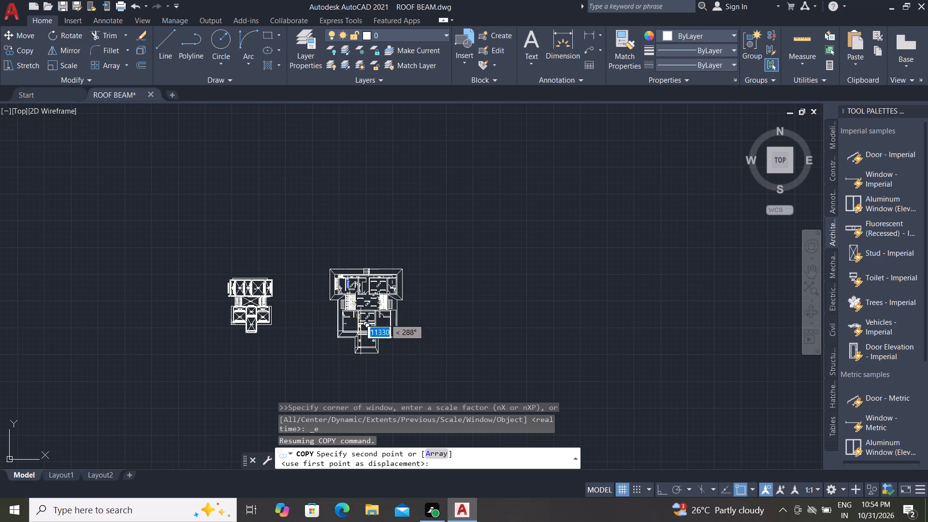
scroll(350, 306, "up", 3)
scroll(340, 338, "down", 1)
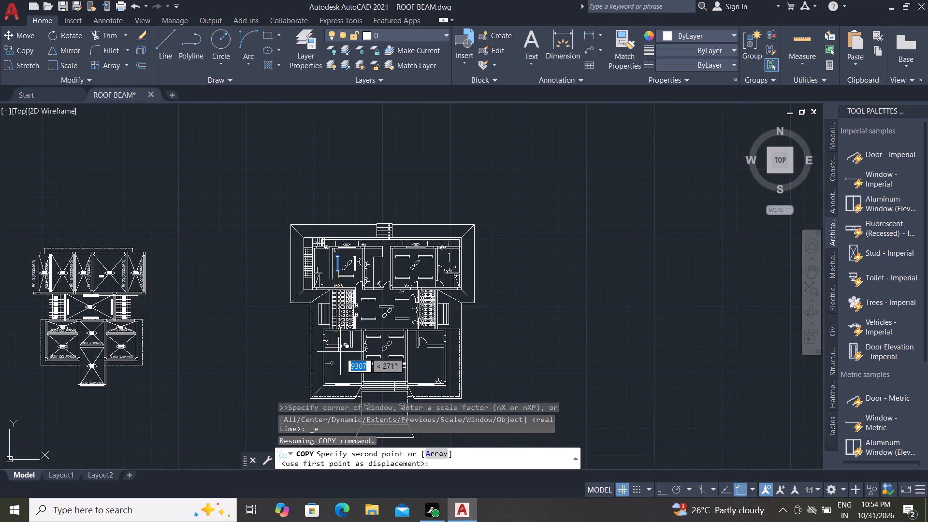
scroll(332, 375, "up", 3)
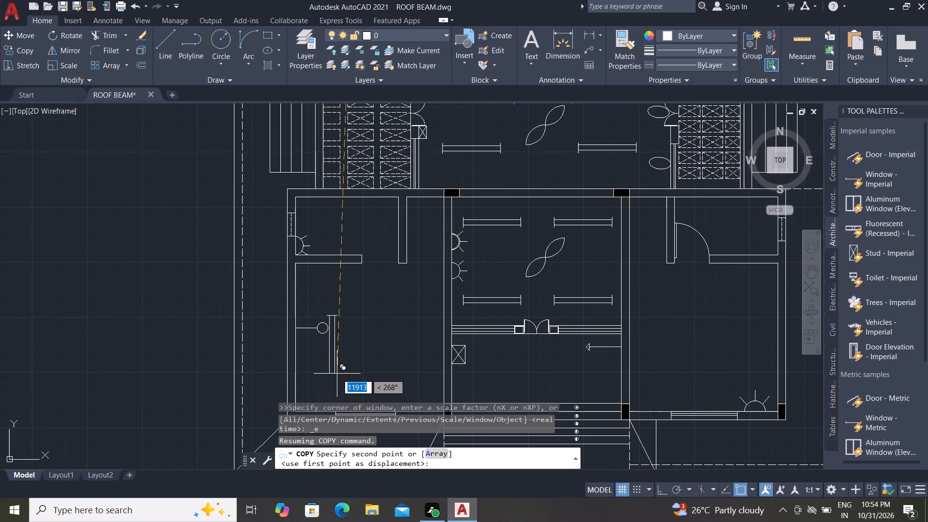
scroll(337, 374, "up", 1)
scroll(337, 374, "down", 1)
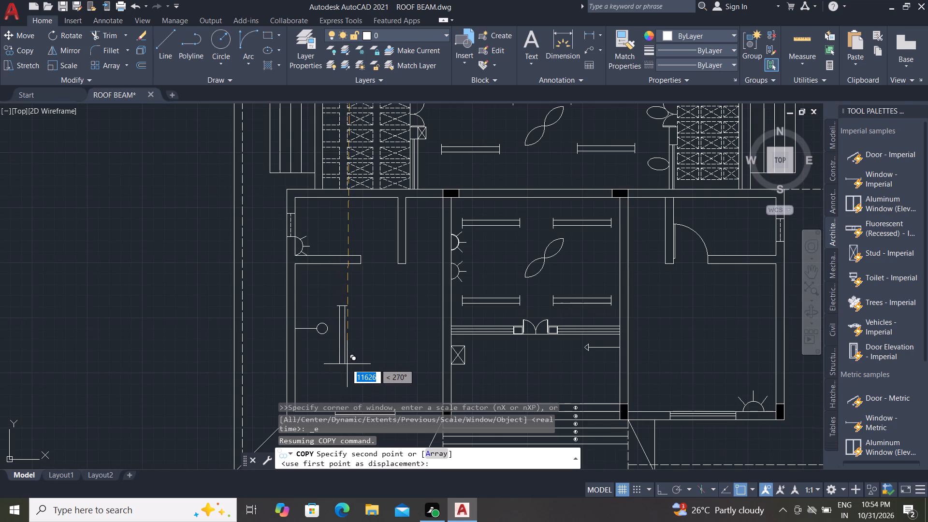
left_click(346, 363)
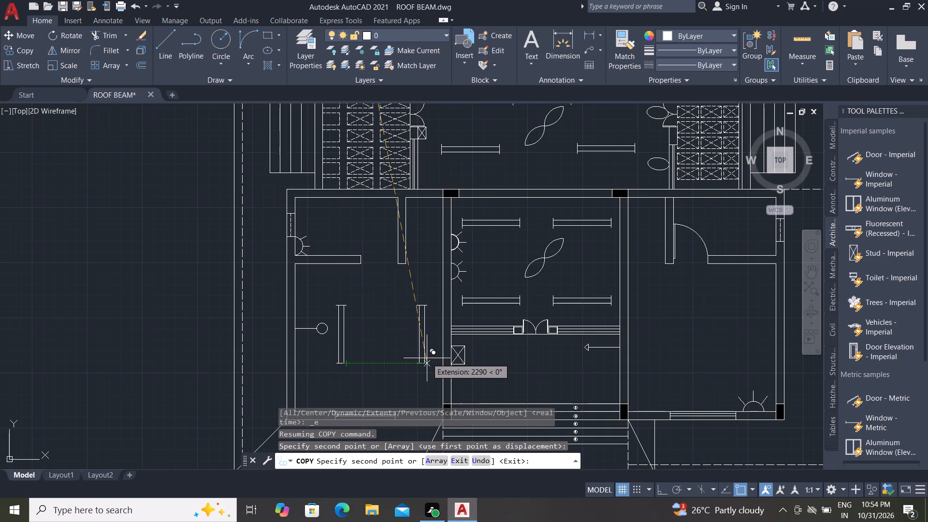
left_click(427, 358)
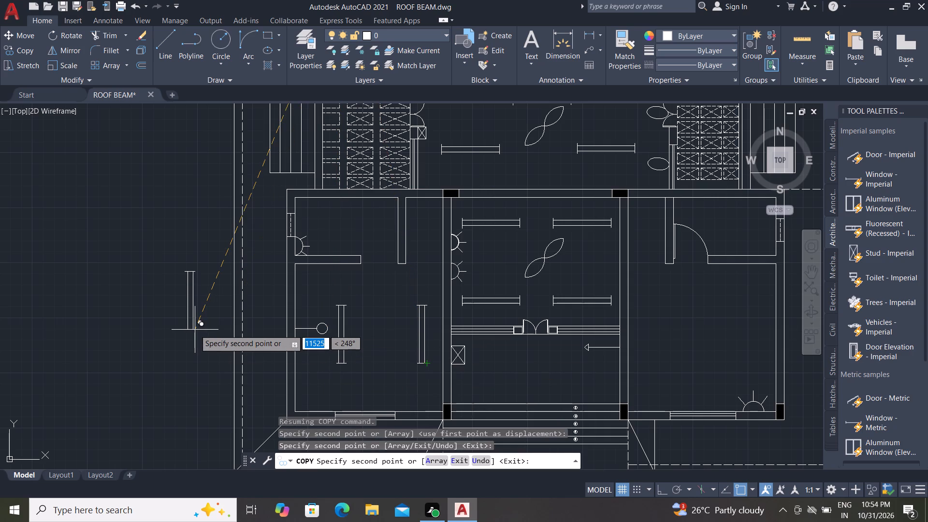
Place one more copy of the vertical tube light outside the plan, left of the lower-left room.
left_click(195, 330)
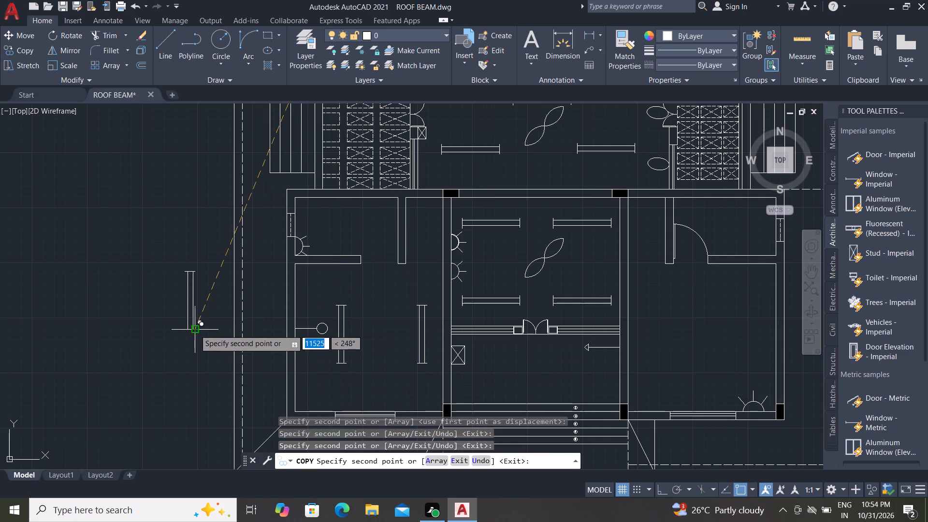
key("Escape")
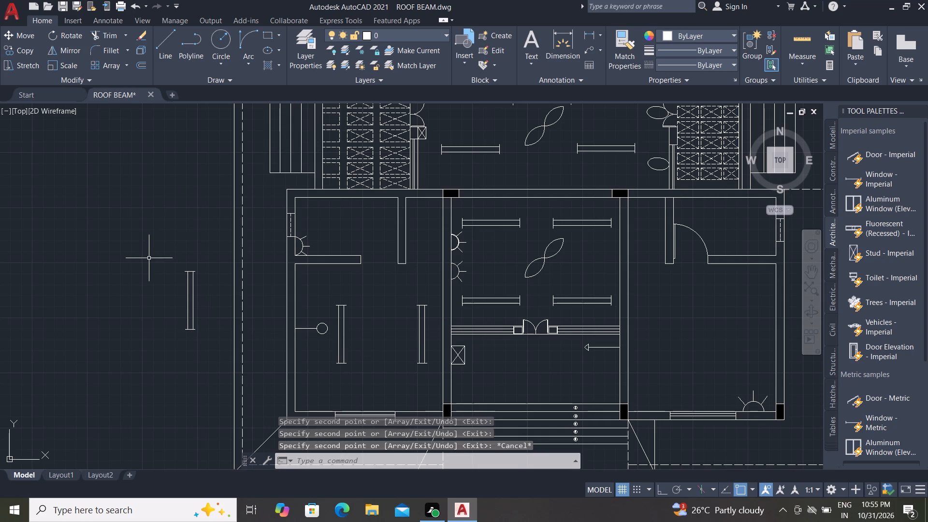
Rotate the vertical tube light outside the plan 90° clockwise about its upper-left corner, with ortho on, so it lies horizontal.
left_click(151, 259)
left_click(205, 343)
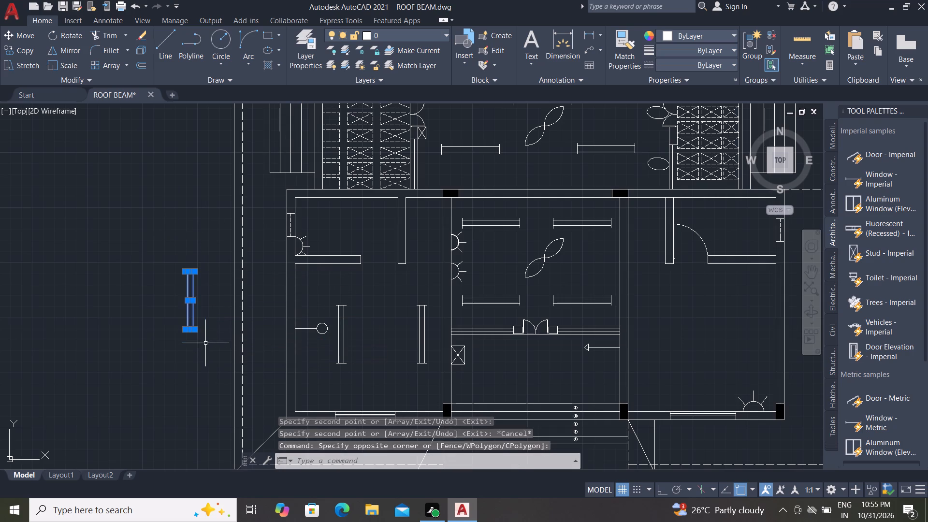
left_click(63, 30)
scroll(189, 285, "up", 2)
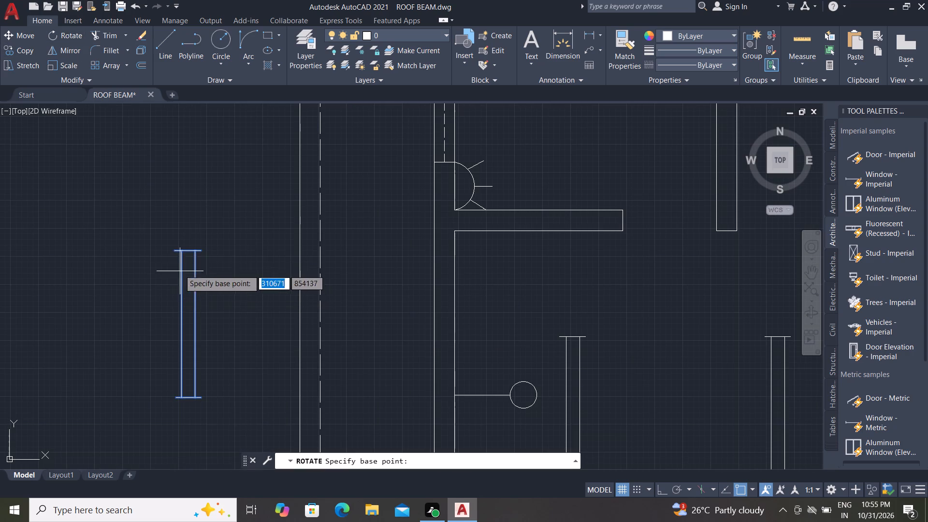
left_click(171, 252)
scroll(127, 239, "down", 1)
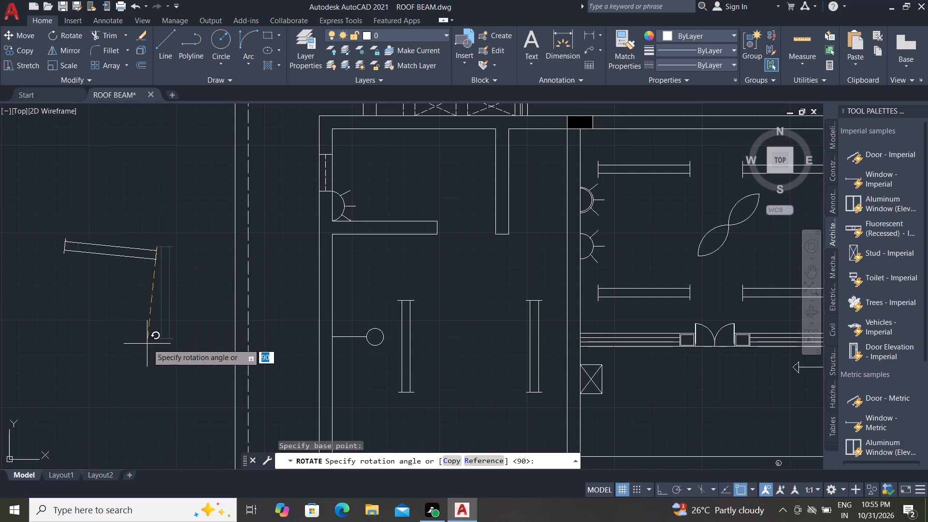
key("F8")
left_click(158, 385)
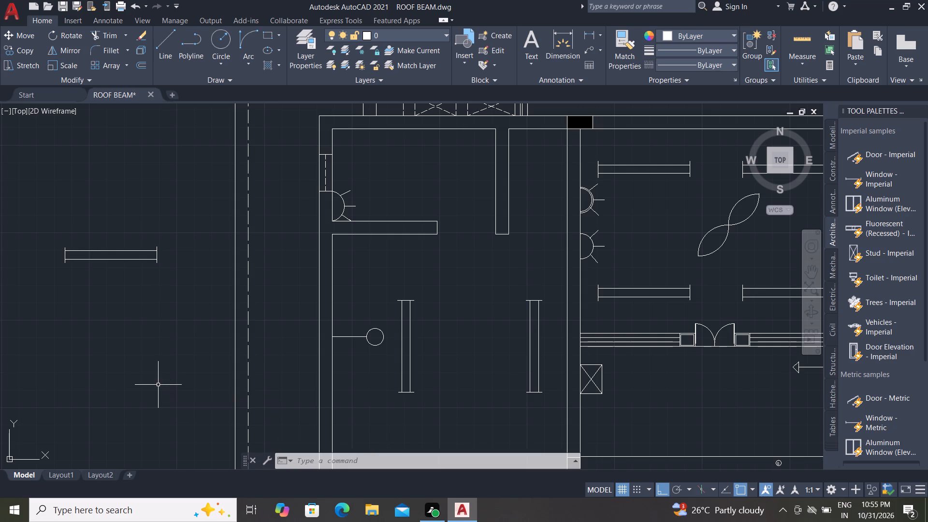
Move the horizontal tube light by its lower-left corner into the lower-left room, centred just below the two vertical tubes, with ortho off.
scroll(104, 319, "down", 1)
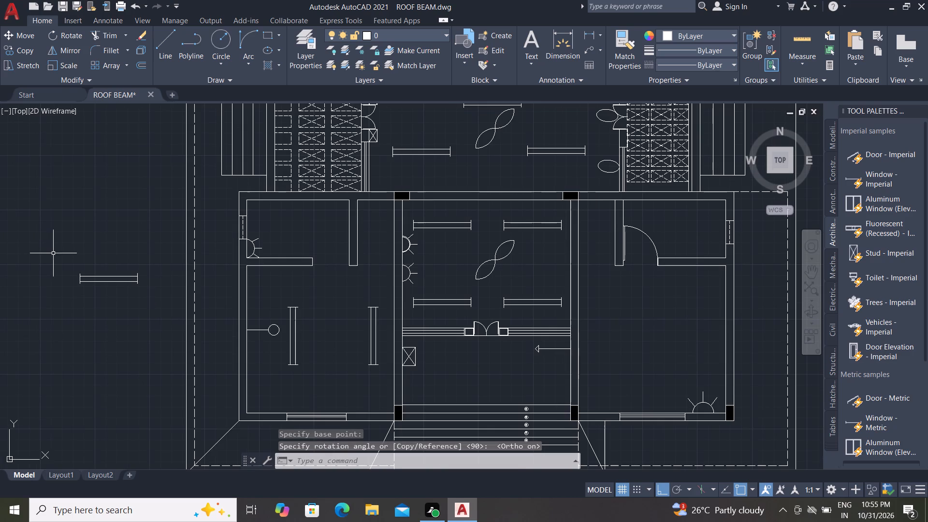
left_click(54, 253)
left_click(164, 326)
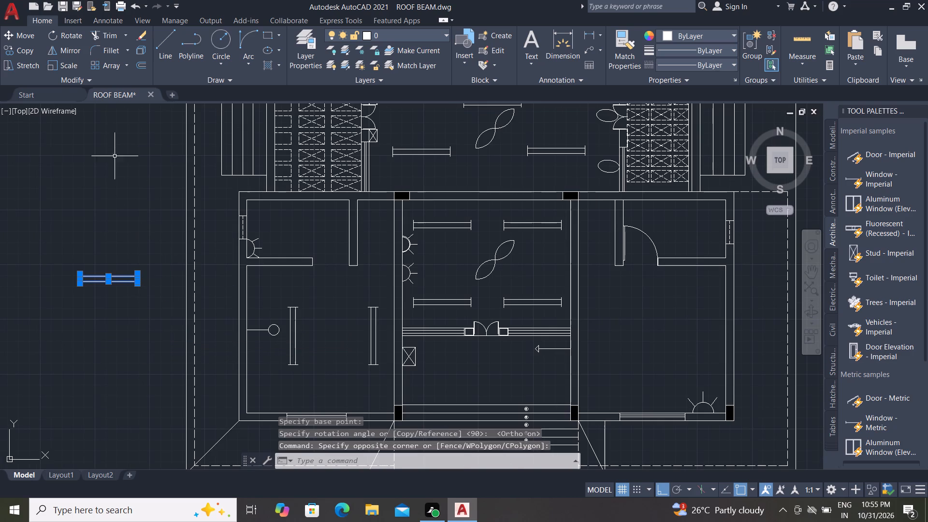
left_click(6, 32)
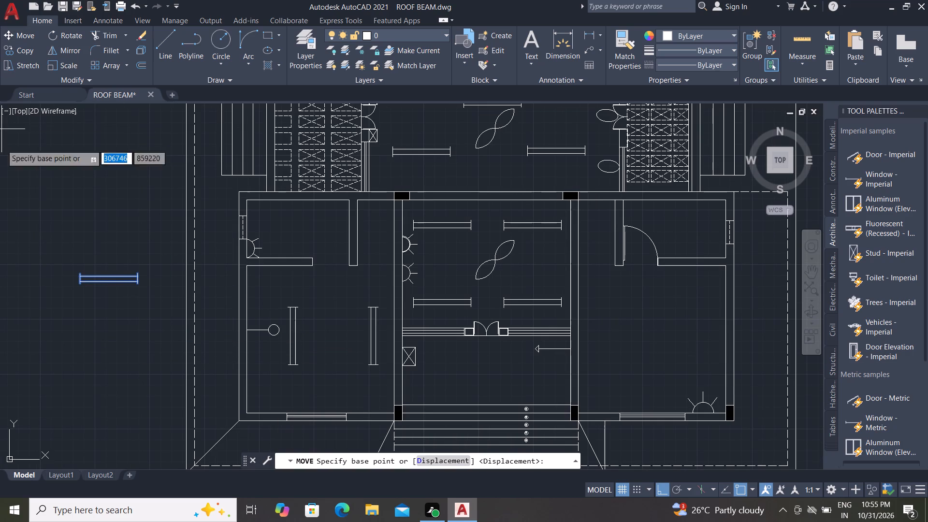
scroll(95, 299, "up", 2)
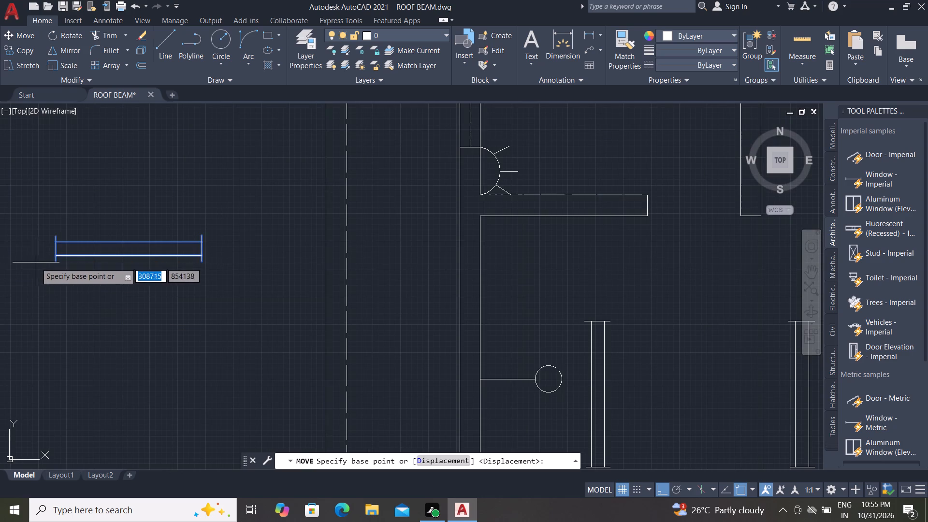
left_click(53, 262)
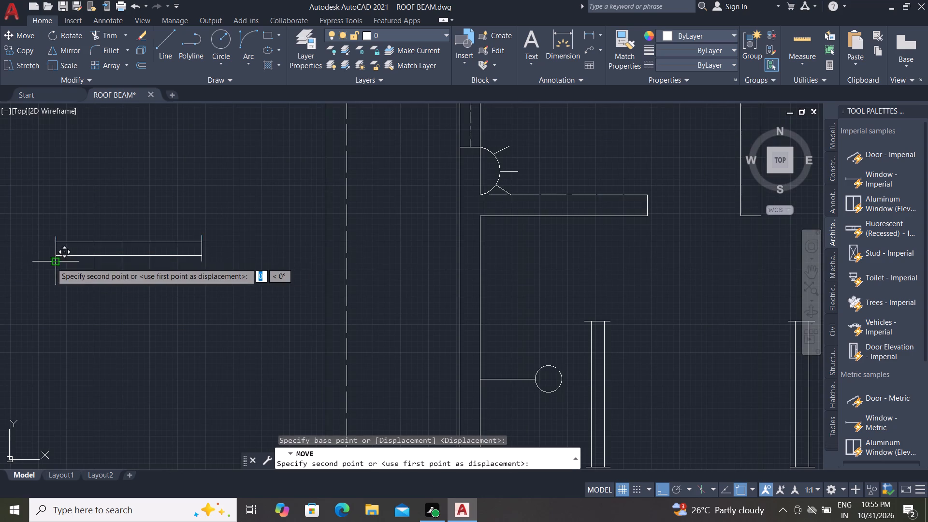
scroll(58, 238, "down", 2)
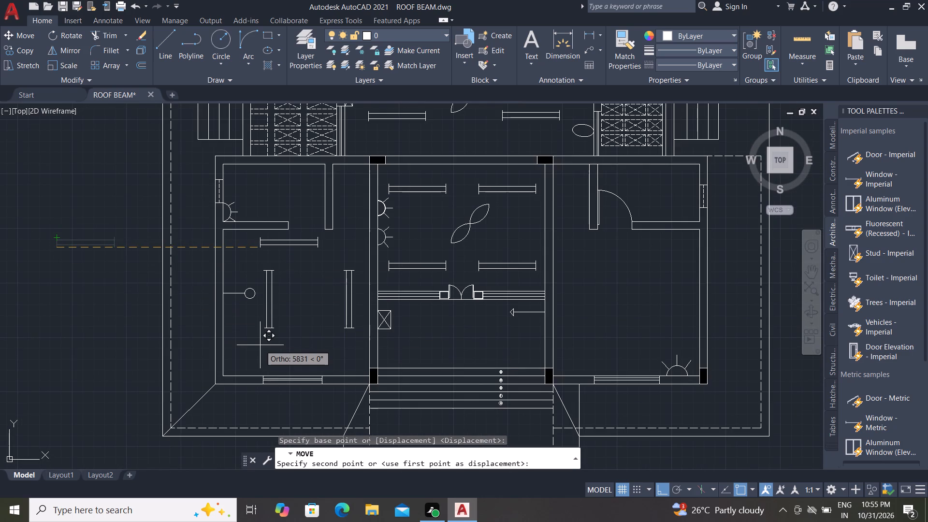
key("F9")
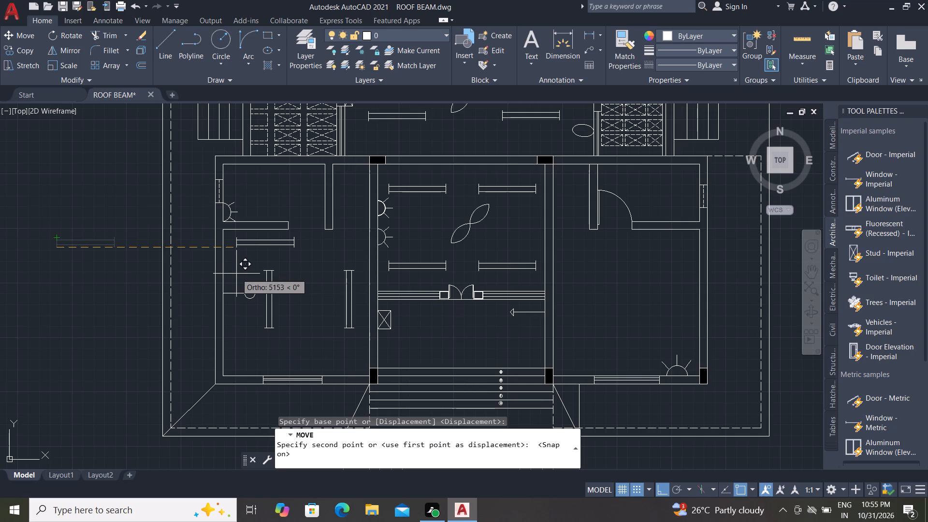
key("F6")
key("F8")
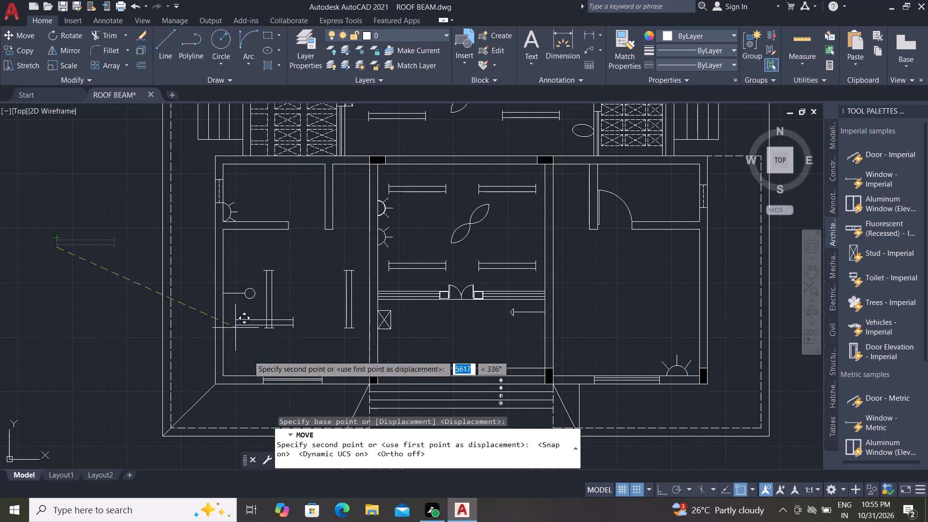
scroll(276, 343, "up", 3)
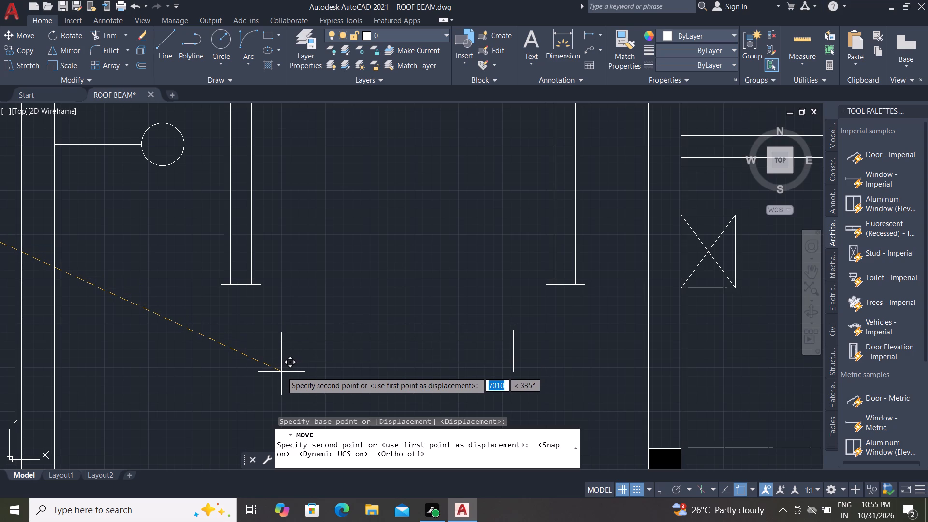
left_click(281, 372)
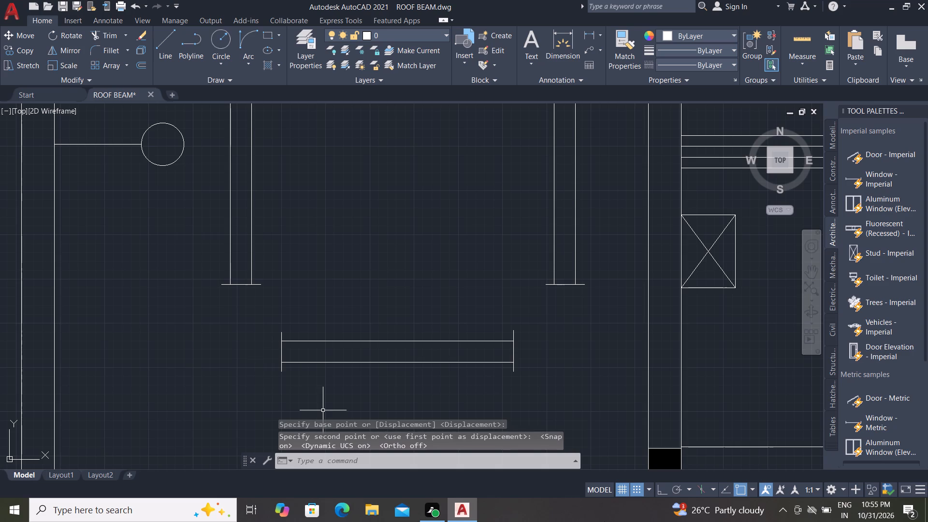
Draw a diagonal line about 1400 long, rising at about 54°, between the two vertical tube lights in the lower-left room.
scroll(599, 438, "down", 2)
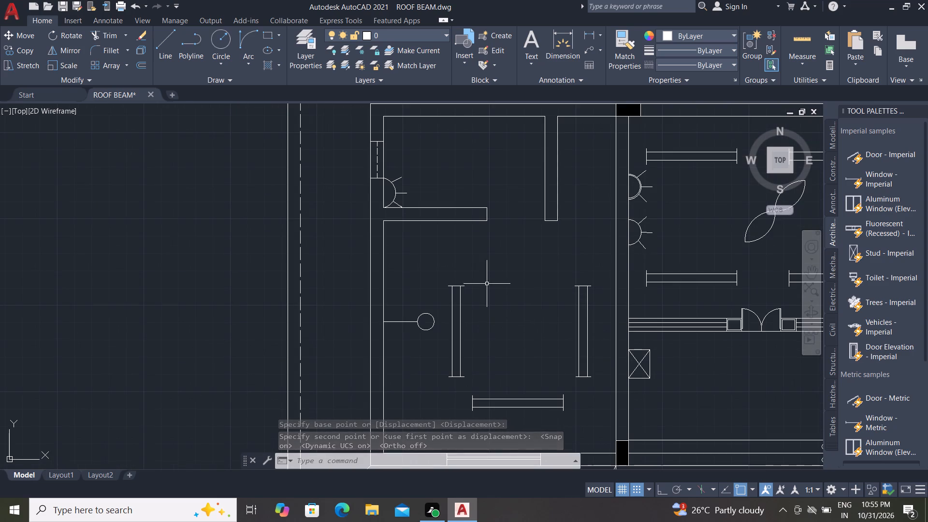
left_click(164, 35)
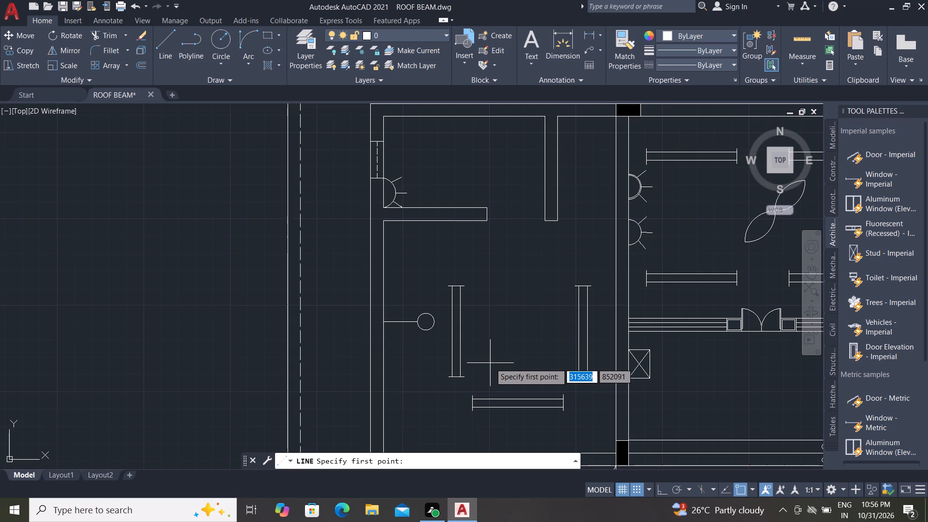
left_click(490, 363)
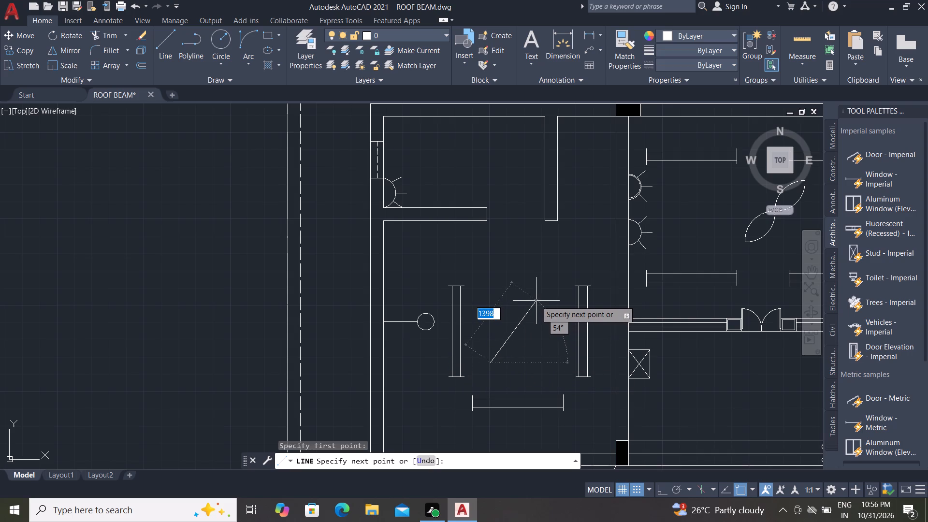
left_click(536, 301)
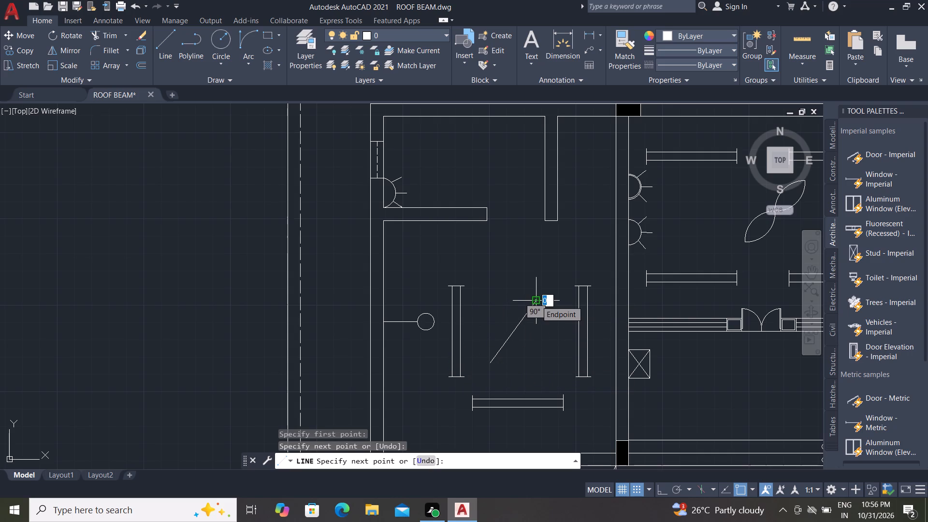
key("Escape")
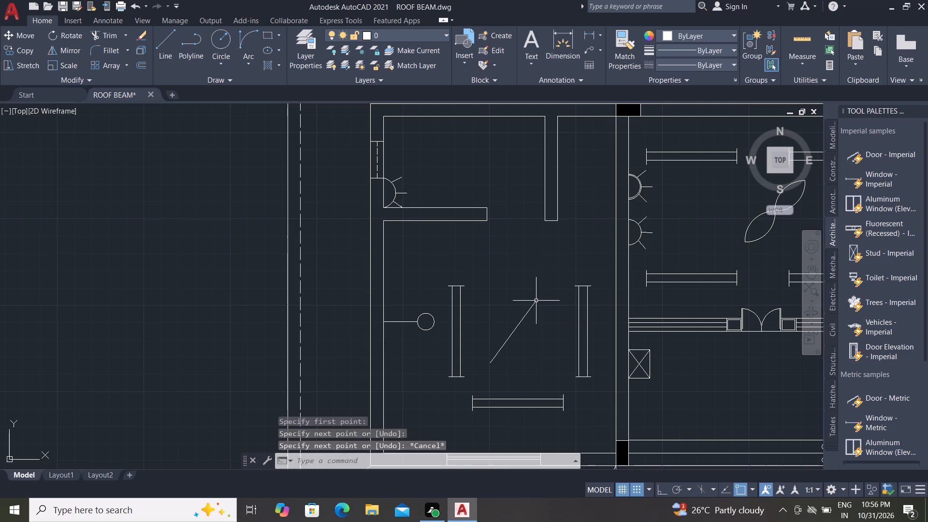
With ortho on, draw a short horizontal line through the diagonal's midpoint, extending to both sides of it.
type("L")
key("space")
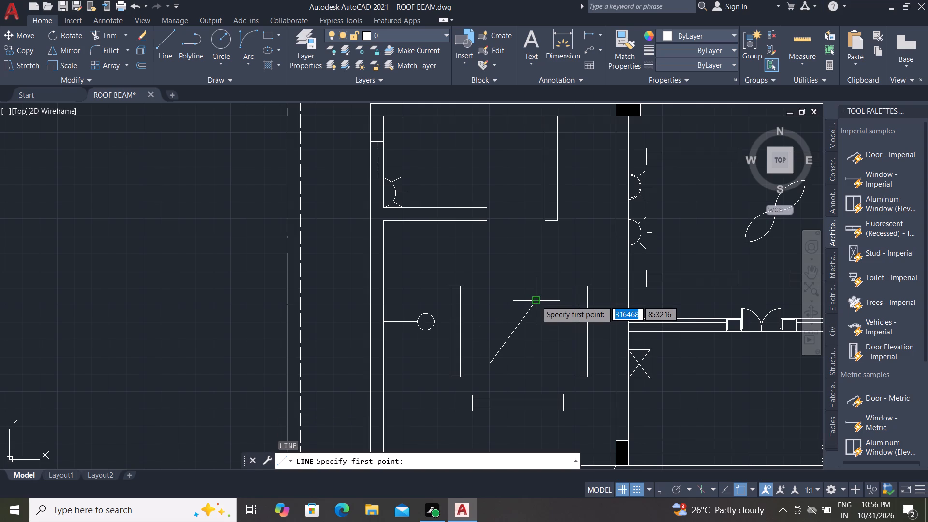
left_click(512, 332)
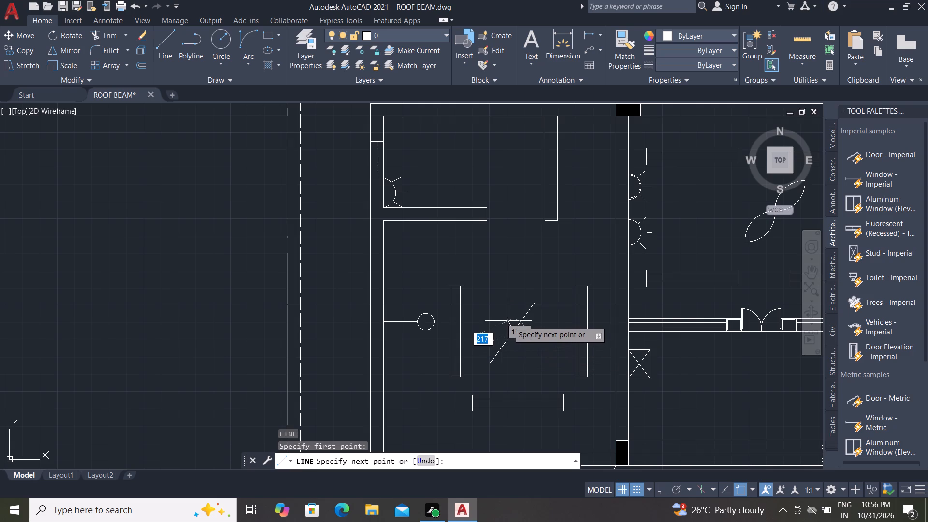
scroll(502, 319, "up", 2)
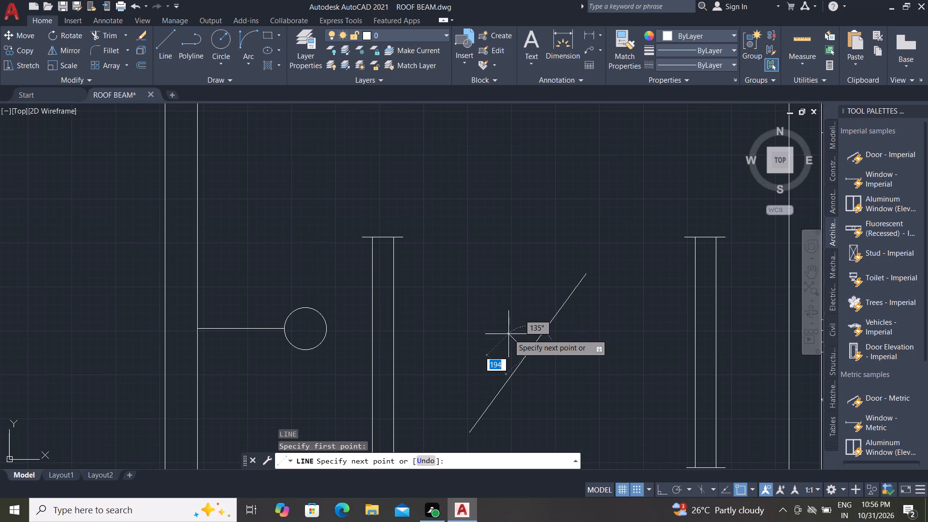
key("F8")
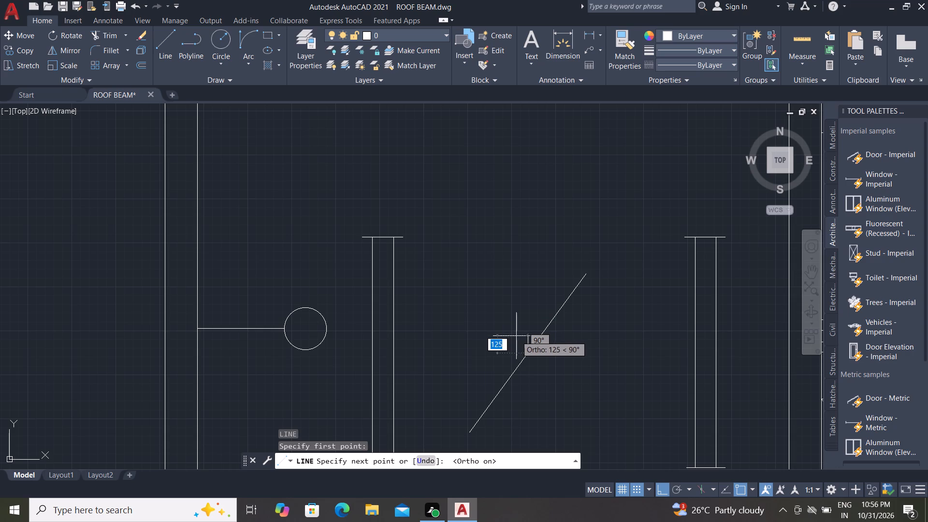
left_click(555, 354)
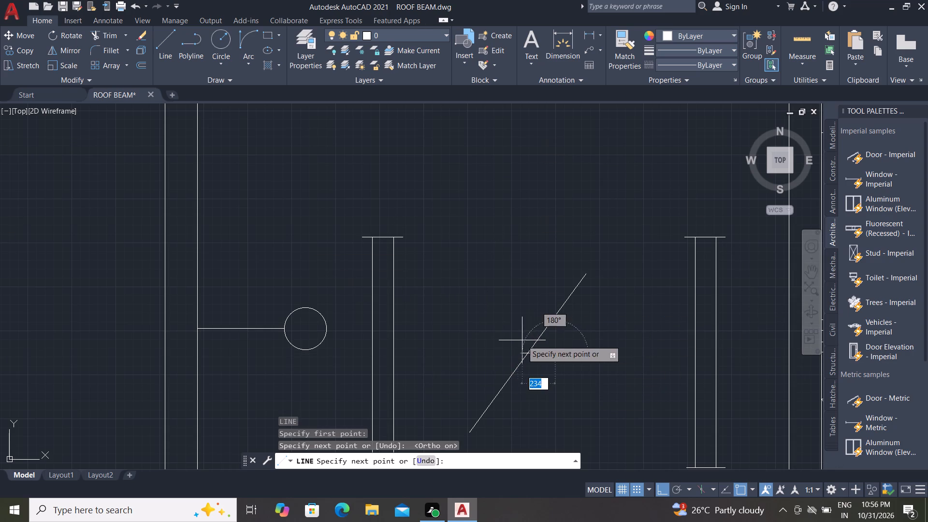
left_click(503, 336)
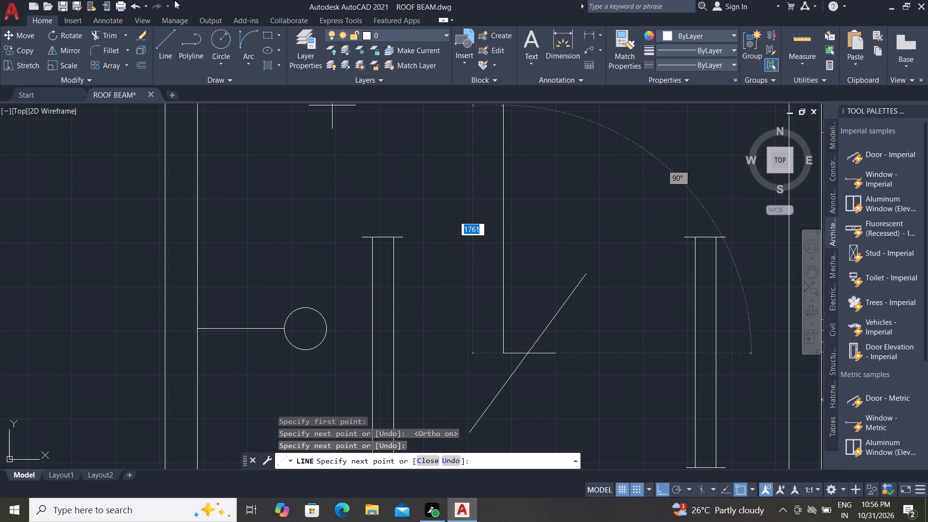
key("Escape")
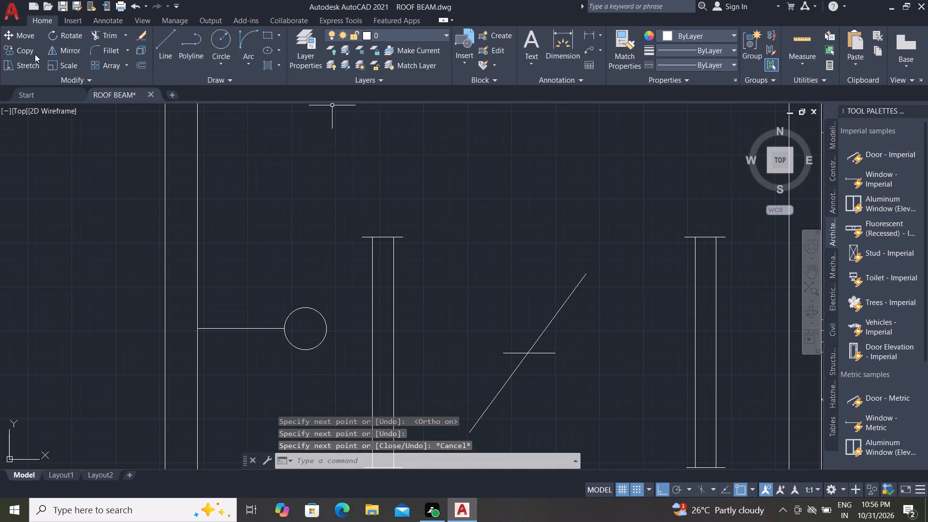
Draw a start-end-direction arc from the diagonal's midpoint to its upper end, with a vertical start tangent.
left_click(252, 28)
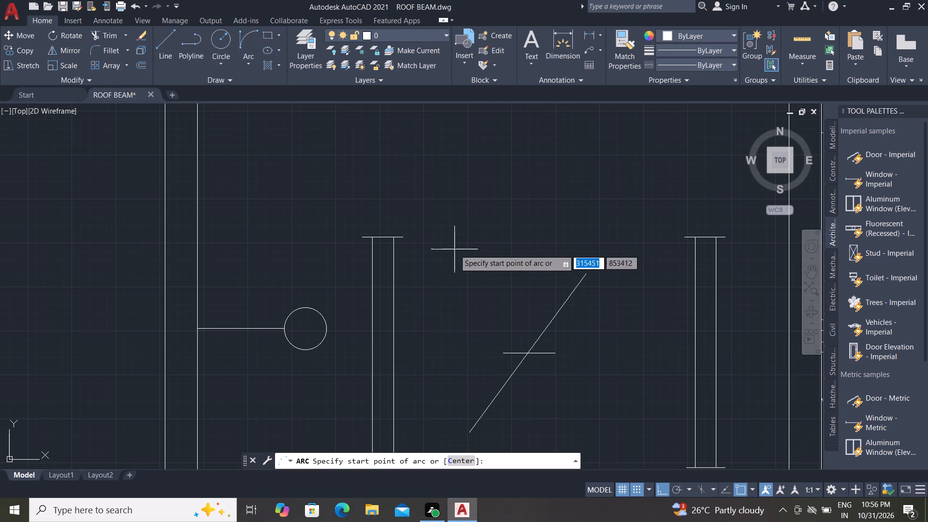
left_click(526, 353)
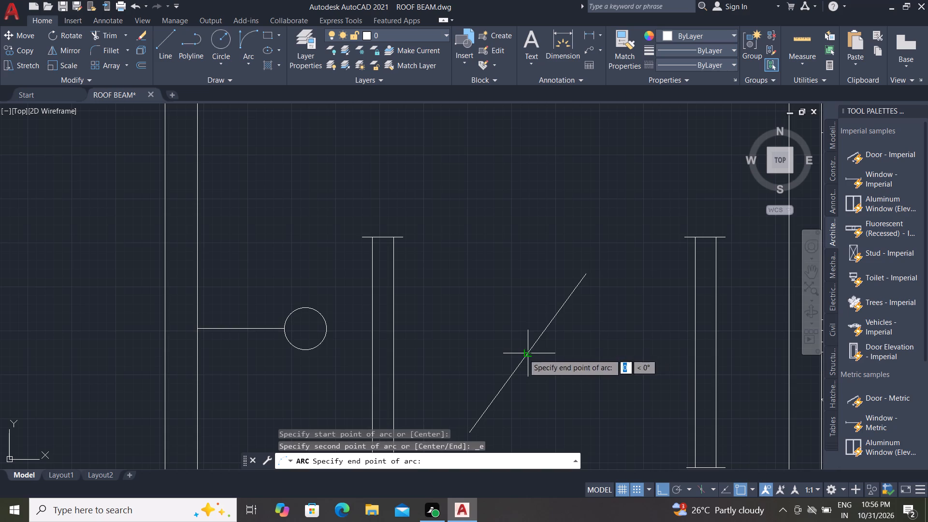
left_click(586, 273)
left_click(586, 273)
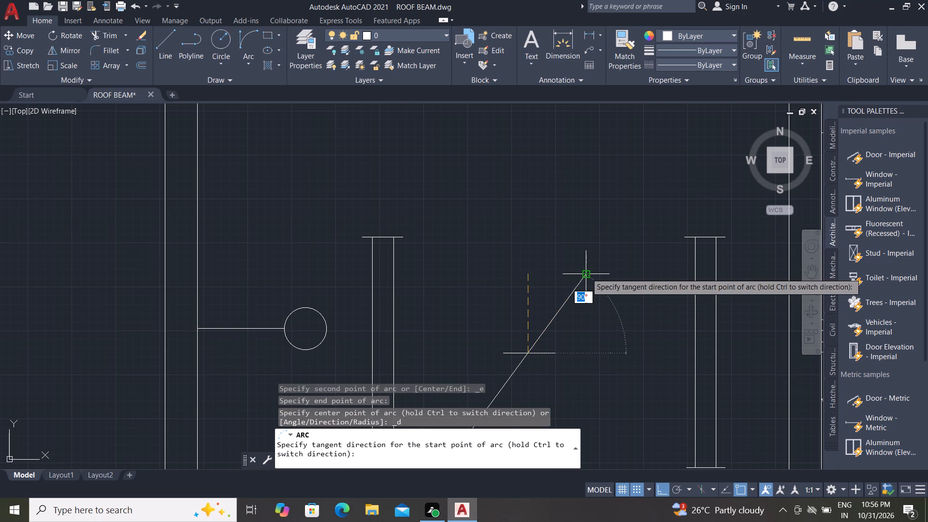
left_click(583, 271)
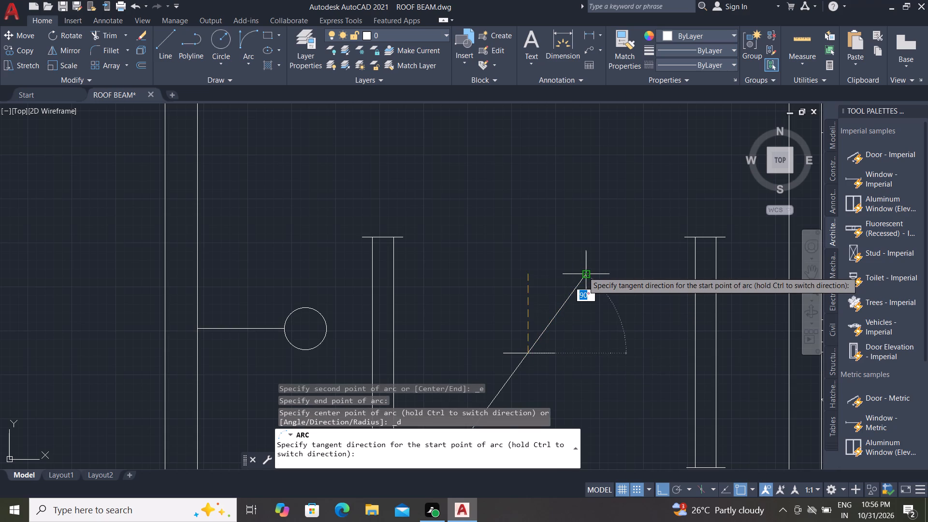
scroll(585, 275, "up", 3)
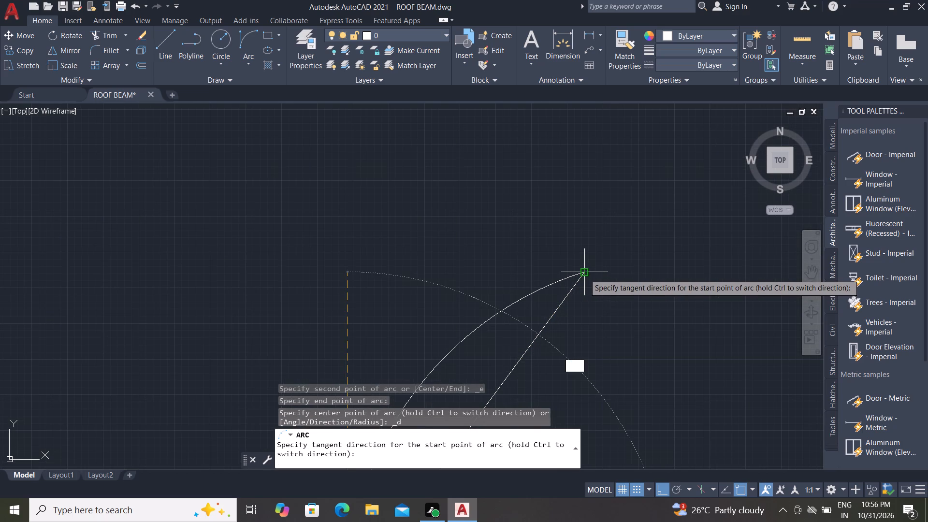
left_click(584, 274)
left_click(455, 228)
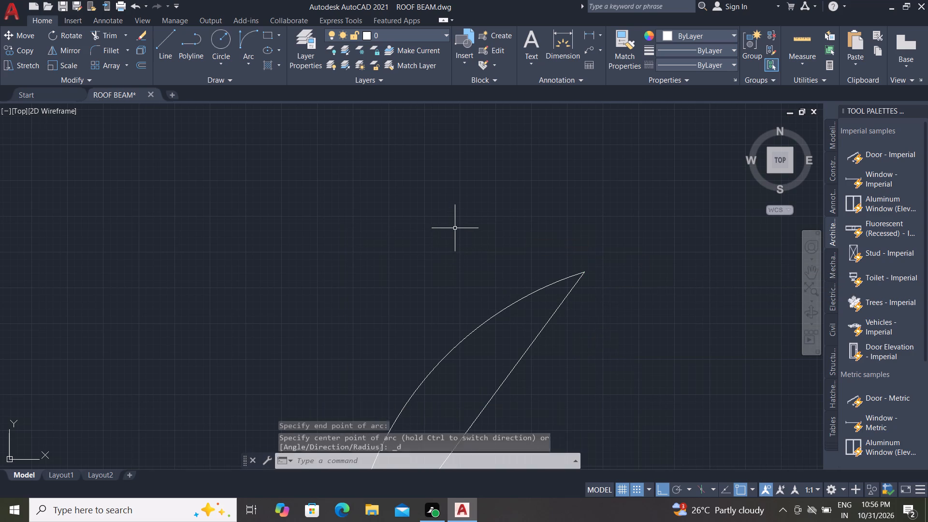
Draw a second start-end-direction arc from the diagonal's midpoint to its upper end, with a horizontal start tangent at 0°.
scroll(421, 225, "down", 3)
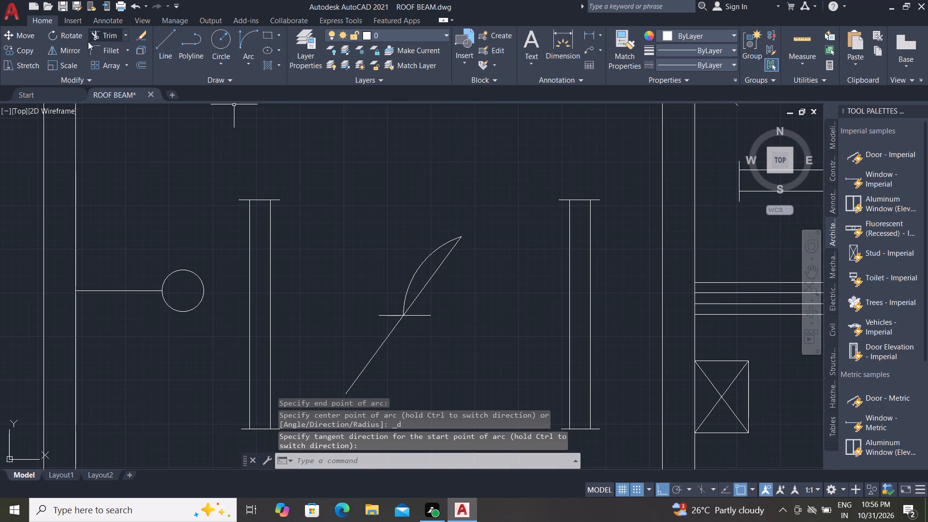
left_click(244, 32)
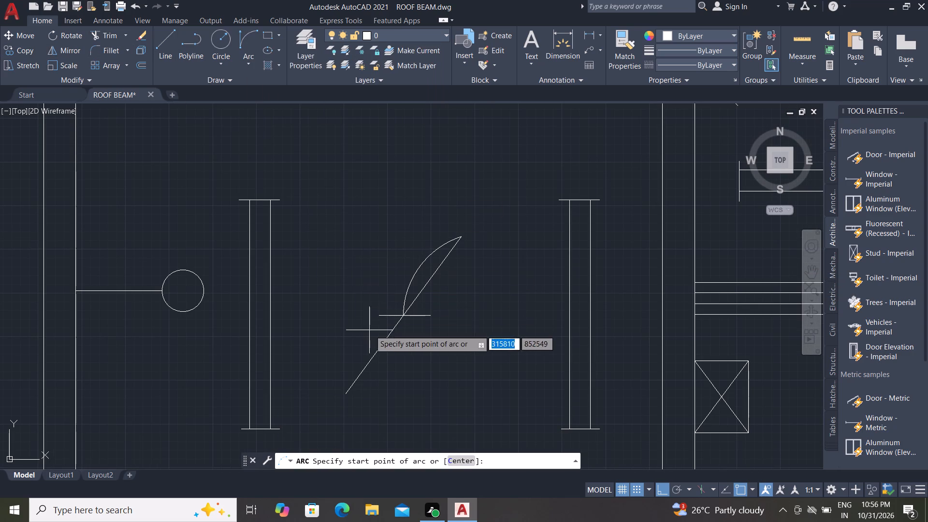
scroll(383, 326, "up", 1)
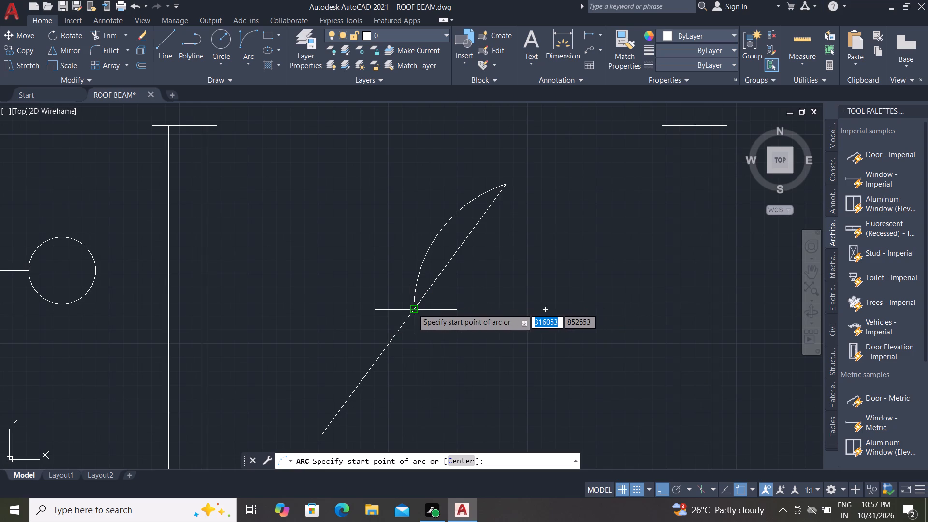
left_click(413, 308)
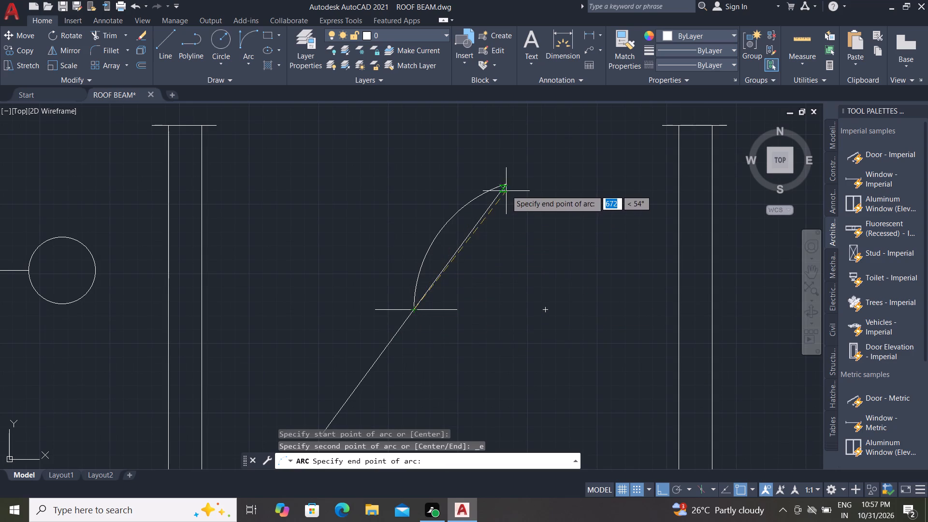
left_click(505, 186)
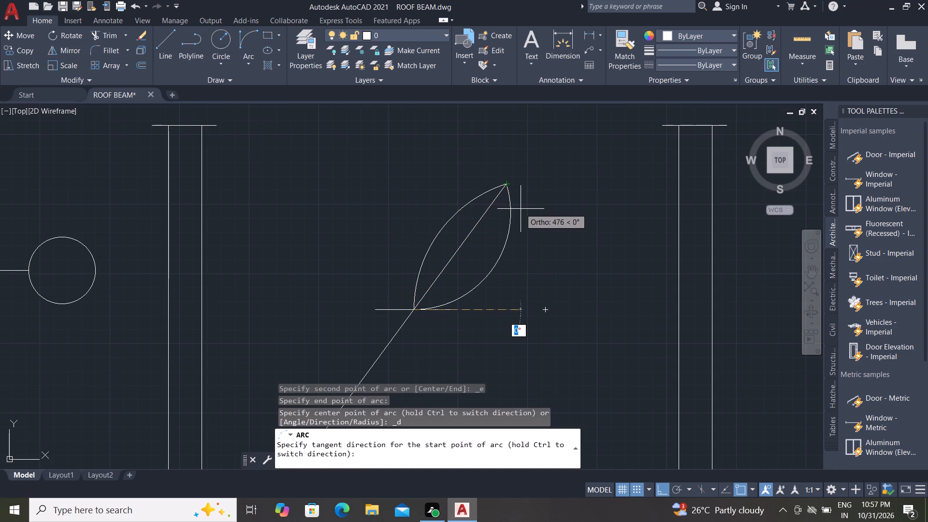
left_click(521, 208)
scroll(520, 208, "down", 1)
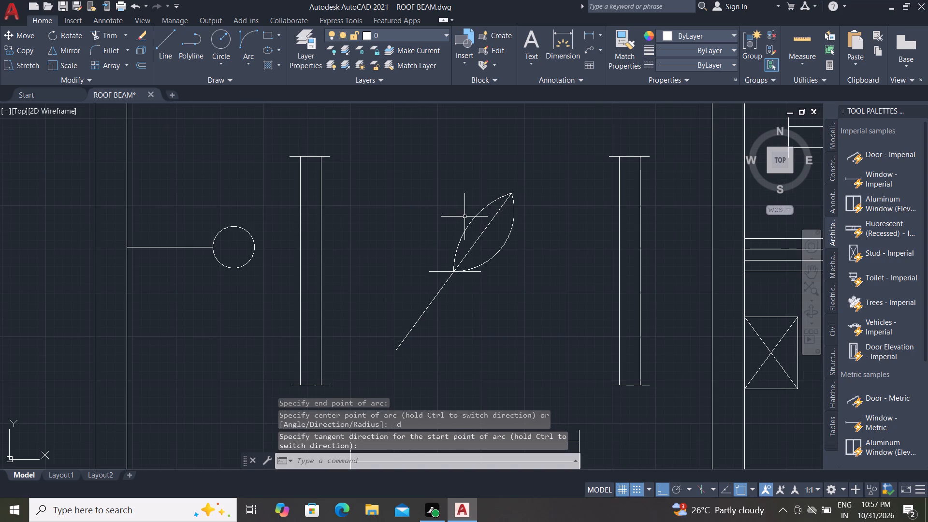
Delete the first arc, on the upper-left side of the diagonal line.
left_click(471, 220)
key("Delete")
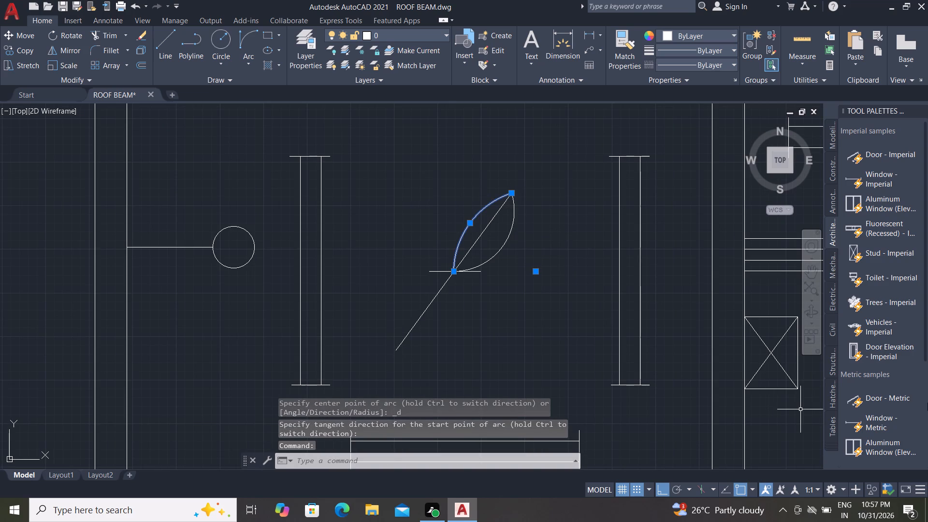
key("Delete")
Mirror the remaining arc across the upper half of the diagonal line, keeping the source arc.
key("m")
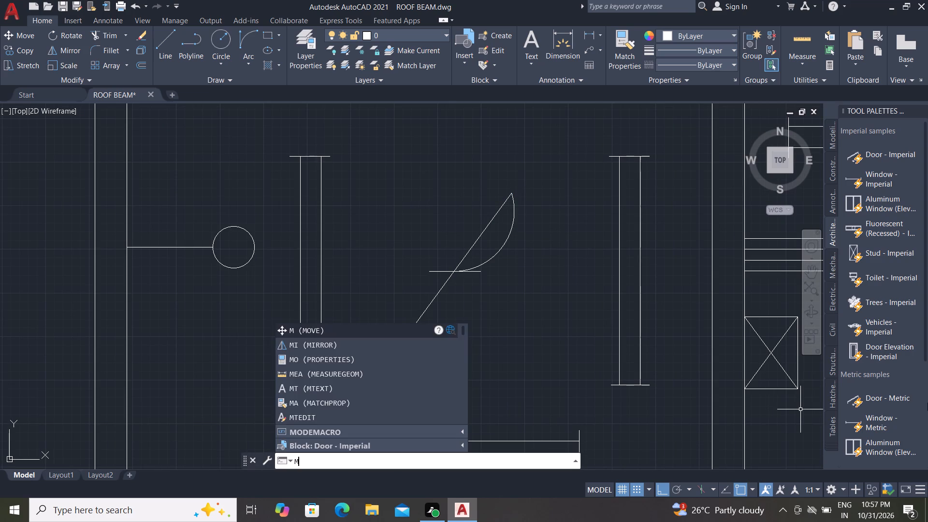
key("i")
key("space")
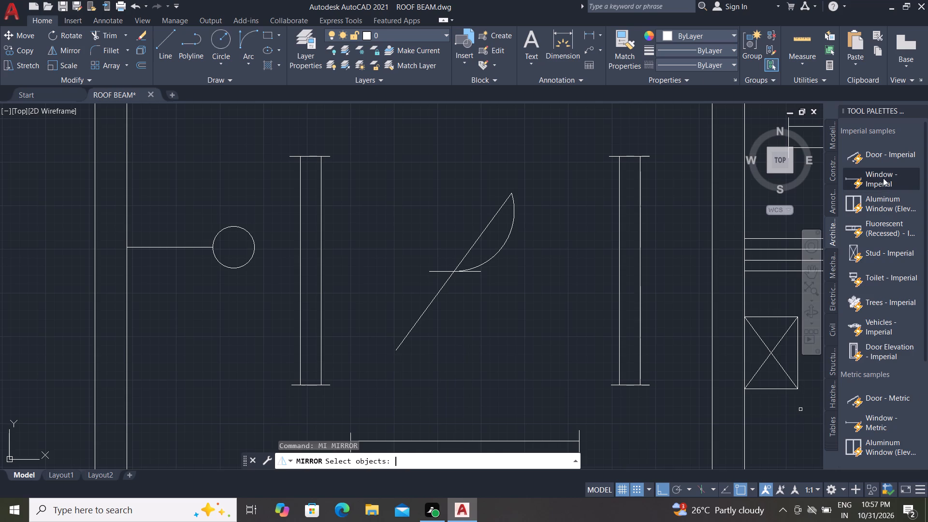
left_click(510, 235)
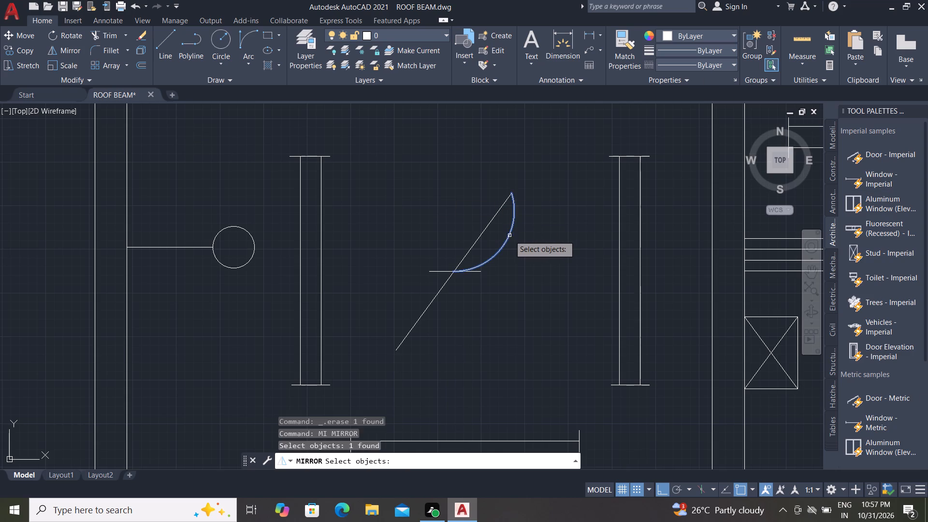
right_click(507, 234)
left_click(509, 194)
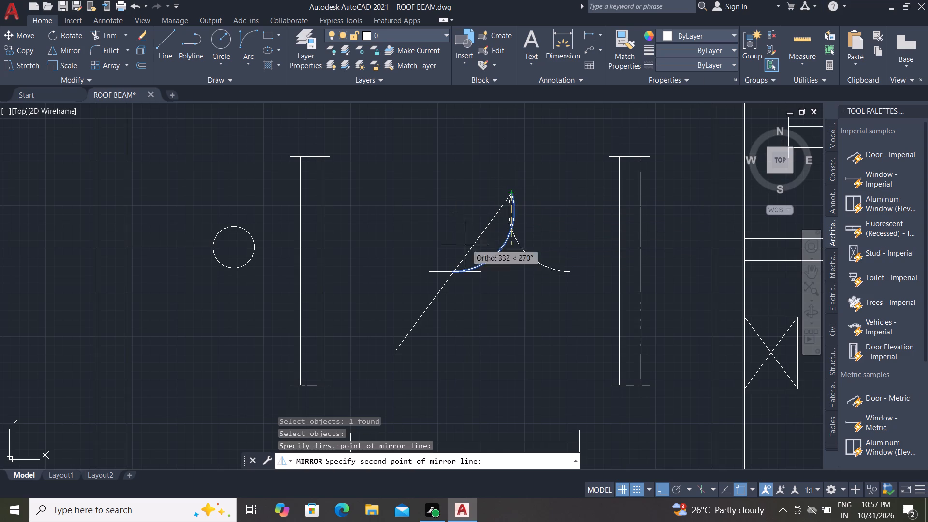
left_click(453, 272)
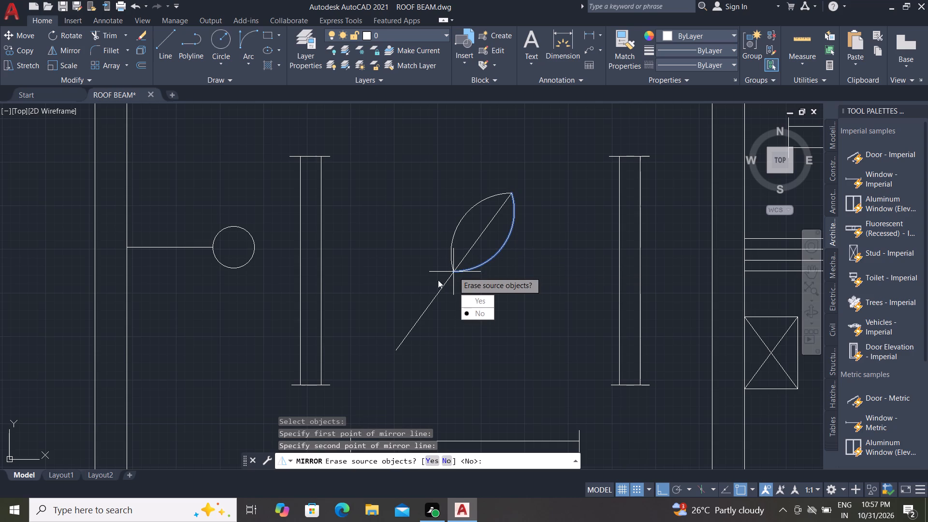
left_click_drag(463, 313, 453, 272)
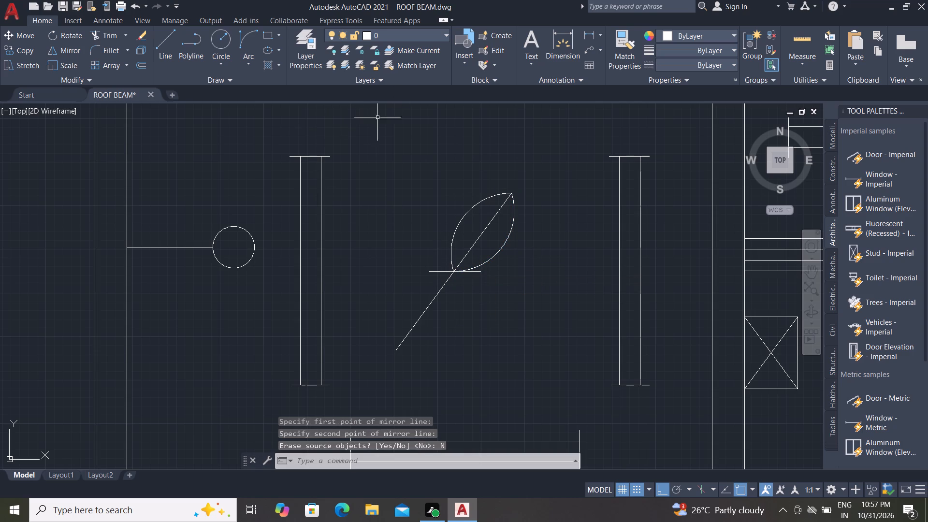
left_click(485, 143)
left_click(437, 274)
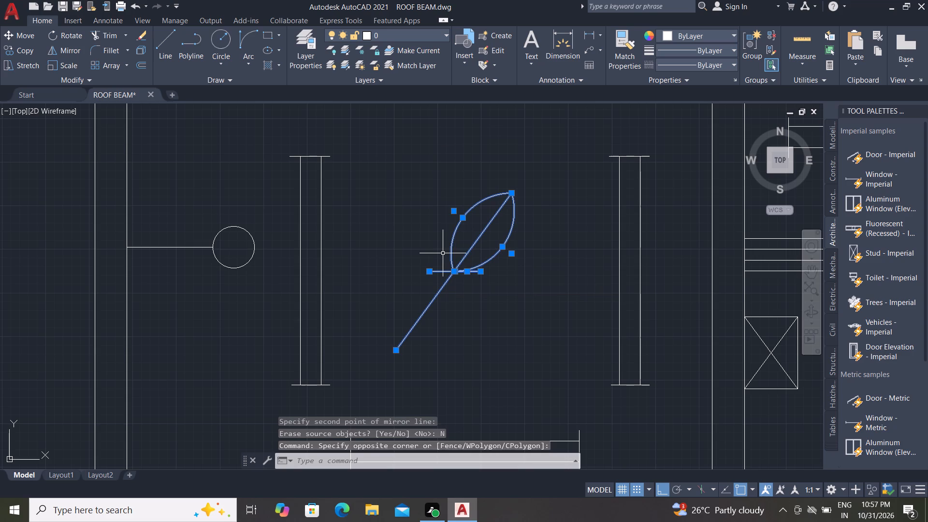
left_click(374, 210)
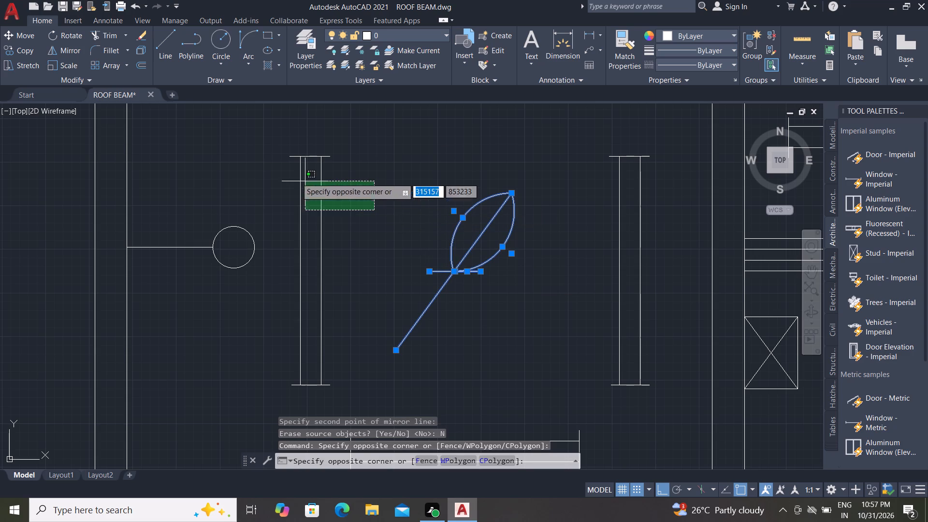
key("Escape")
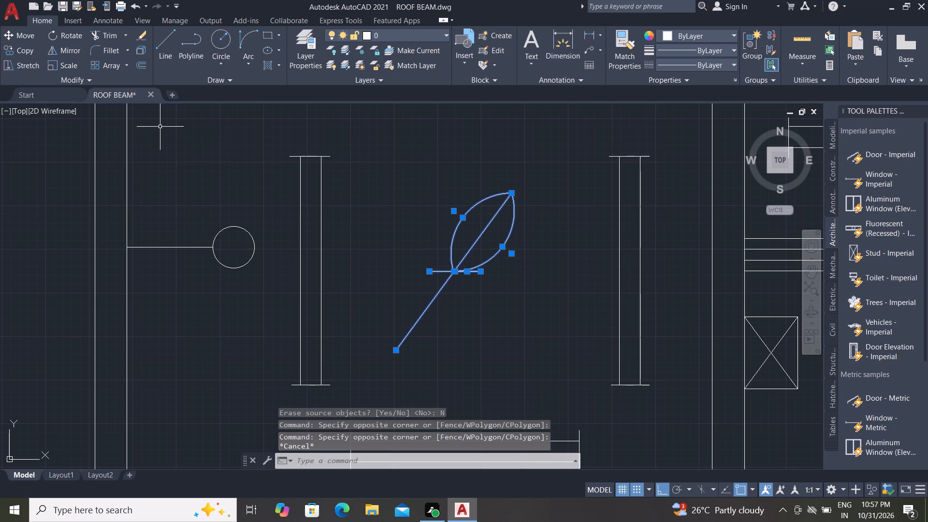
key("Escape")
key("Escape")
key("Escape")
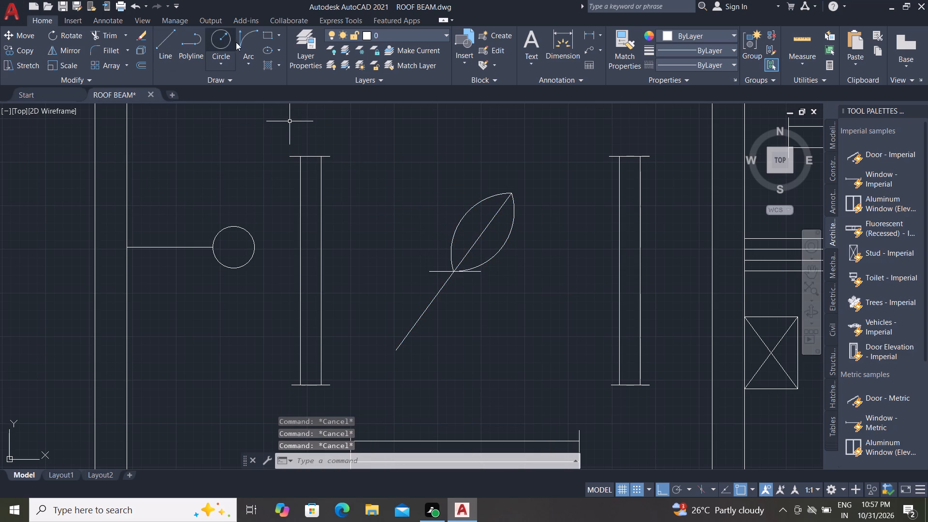
With ortho off, copy the mirrored arc from the diagonal's midpoint to the diagonal's lower end.
left_click(13, 50)
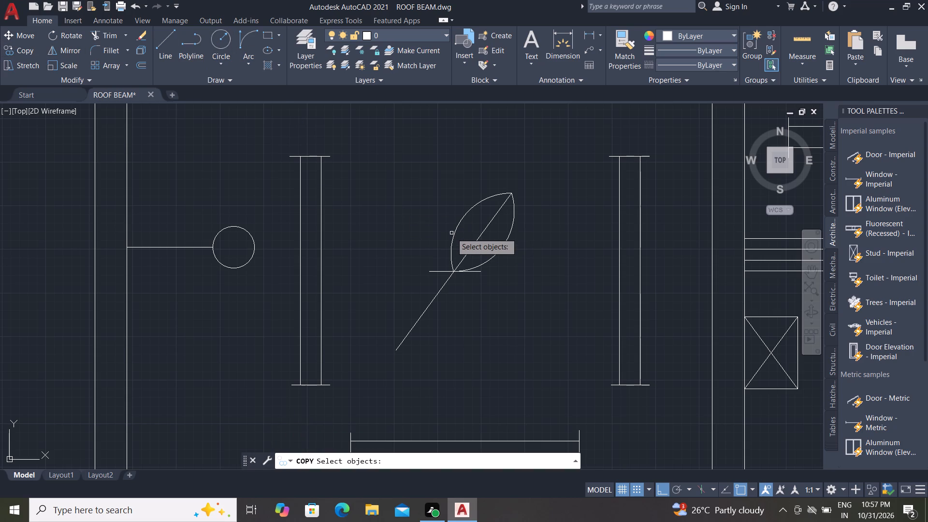
left_click(454, 234)
right_click(454, 234)
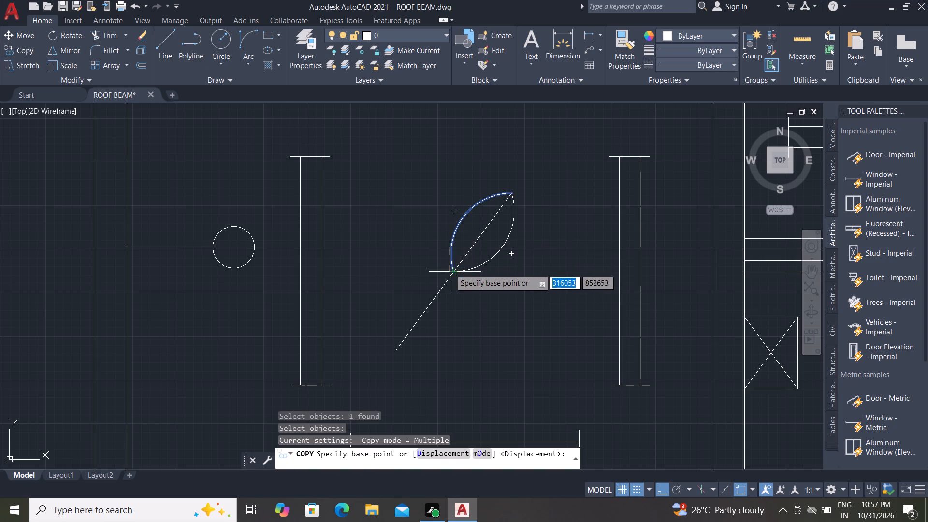
left_click(455, 271)
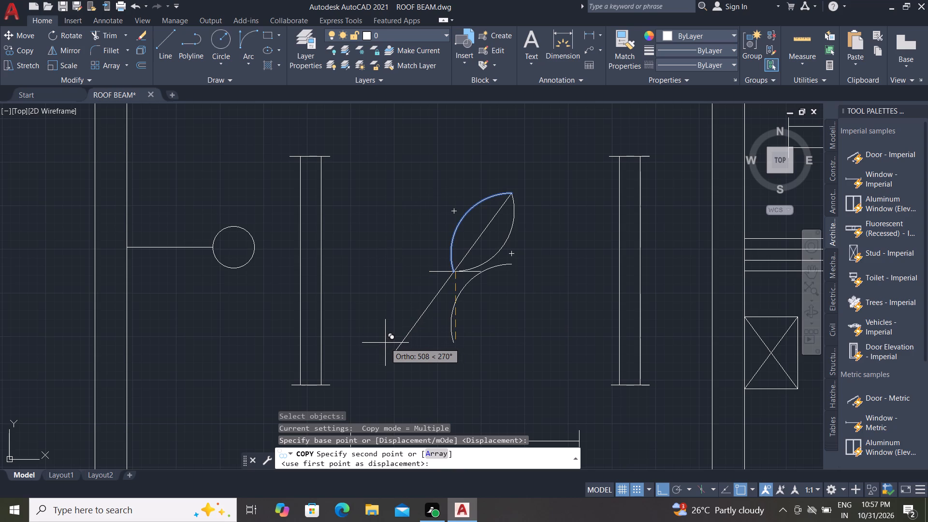
key("F8")
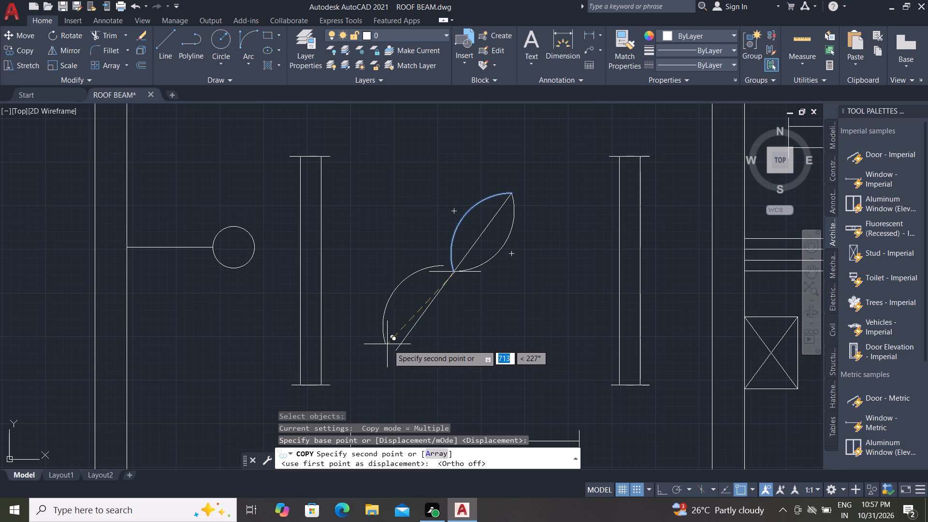
left_click(393, 347)
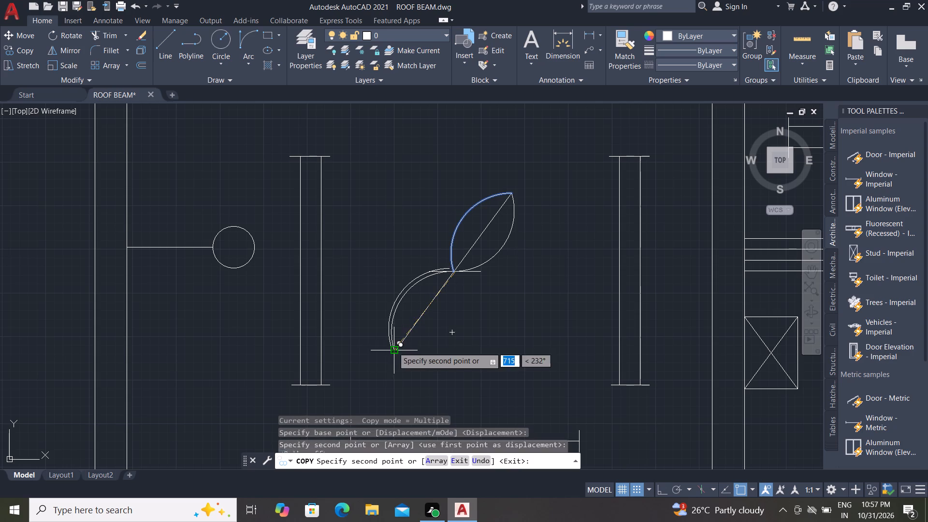
scroll(418, 301, "up", 3)
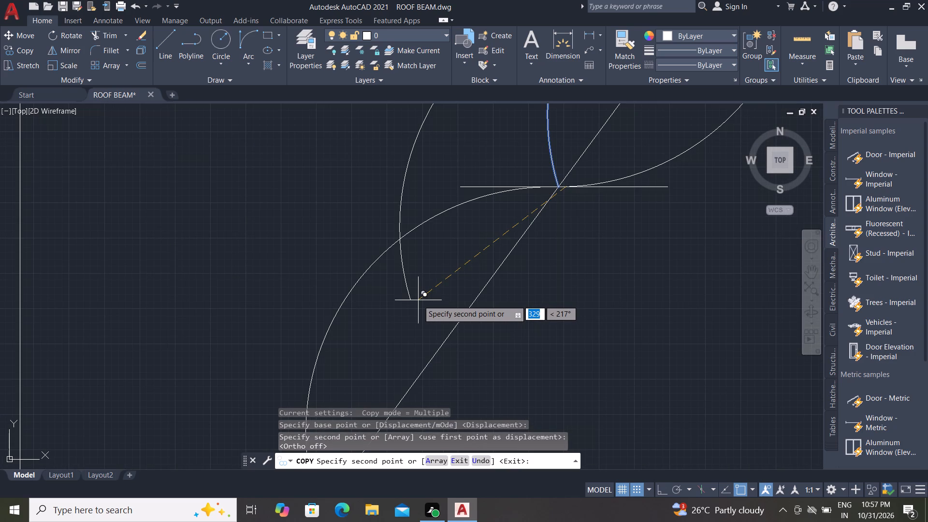
key("Escape")
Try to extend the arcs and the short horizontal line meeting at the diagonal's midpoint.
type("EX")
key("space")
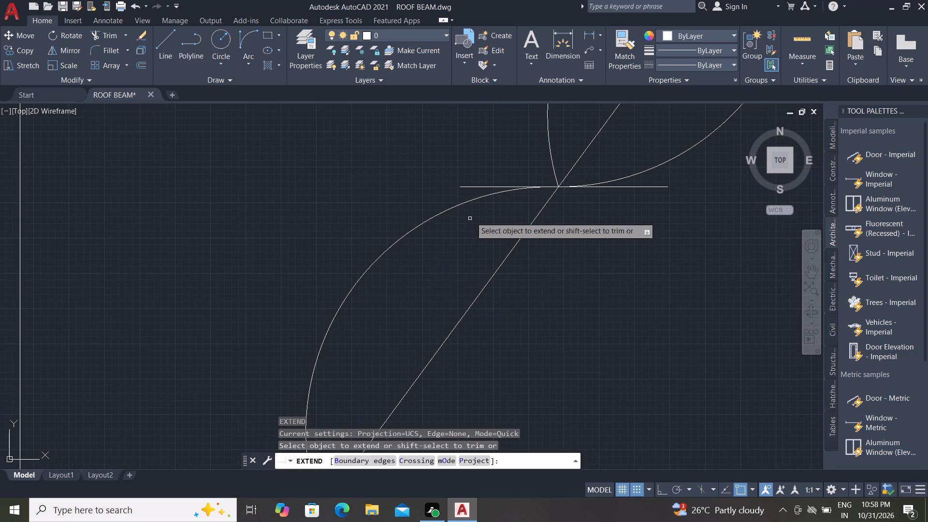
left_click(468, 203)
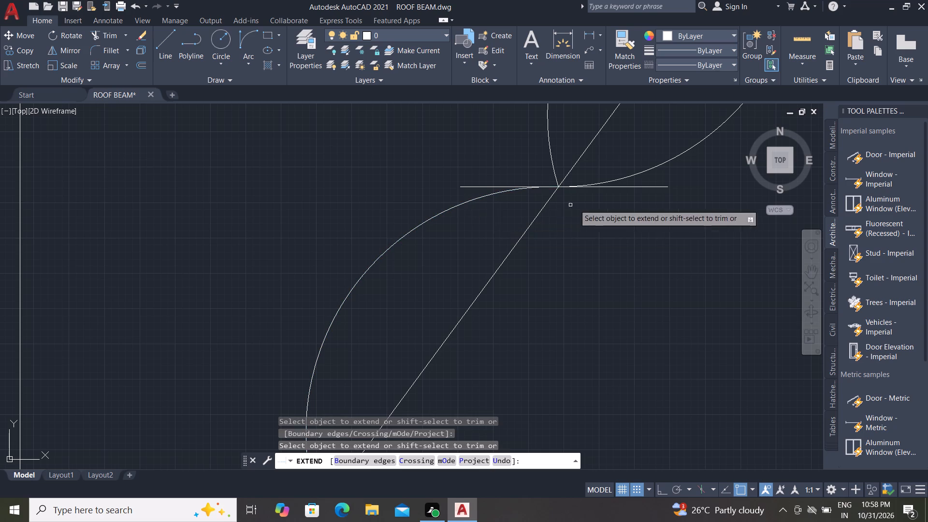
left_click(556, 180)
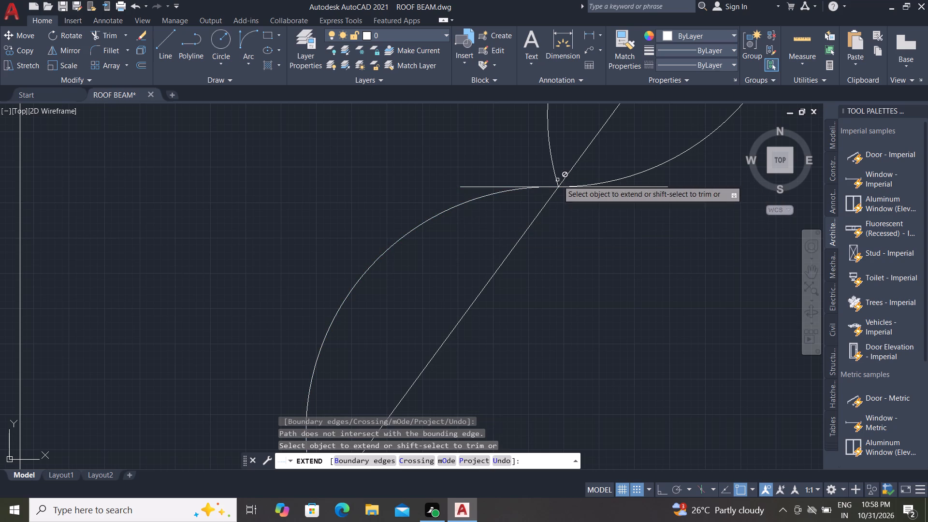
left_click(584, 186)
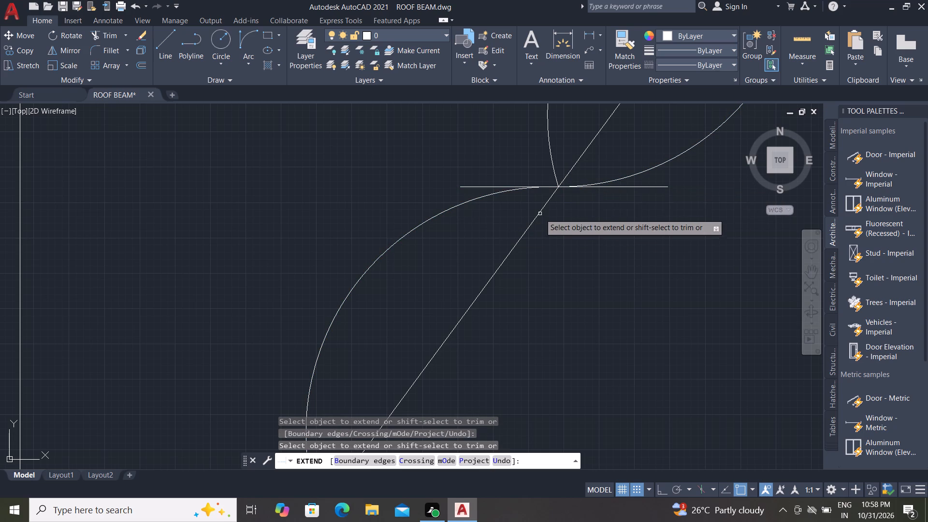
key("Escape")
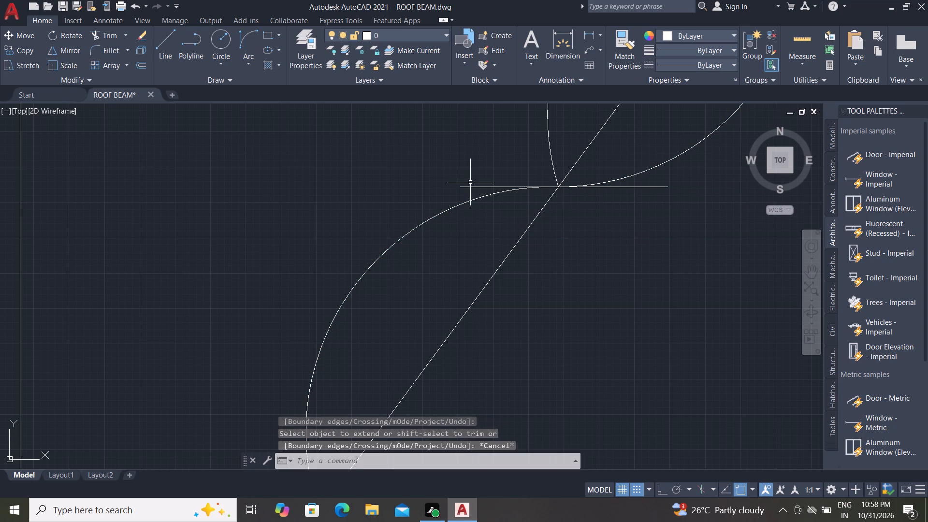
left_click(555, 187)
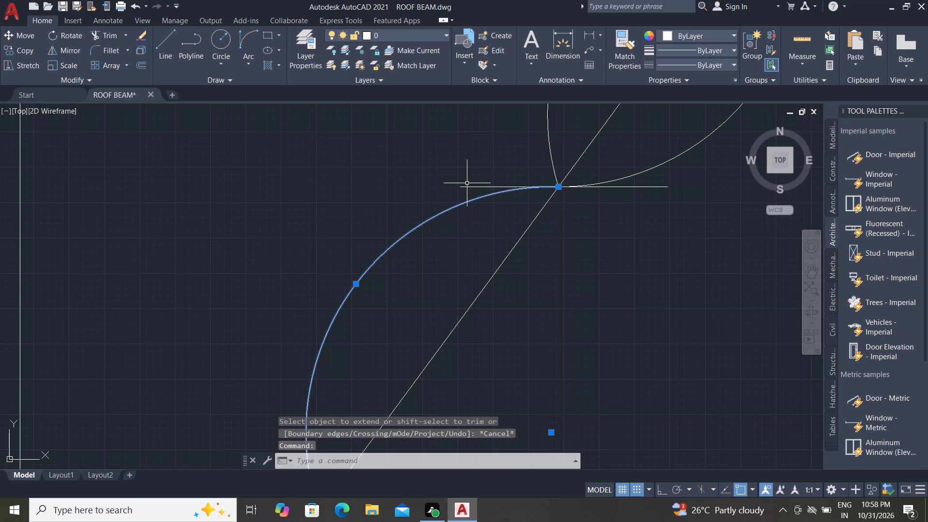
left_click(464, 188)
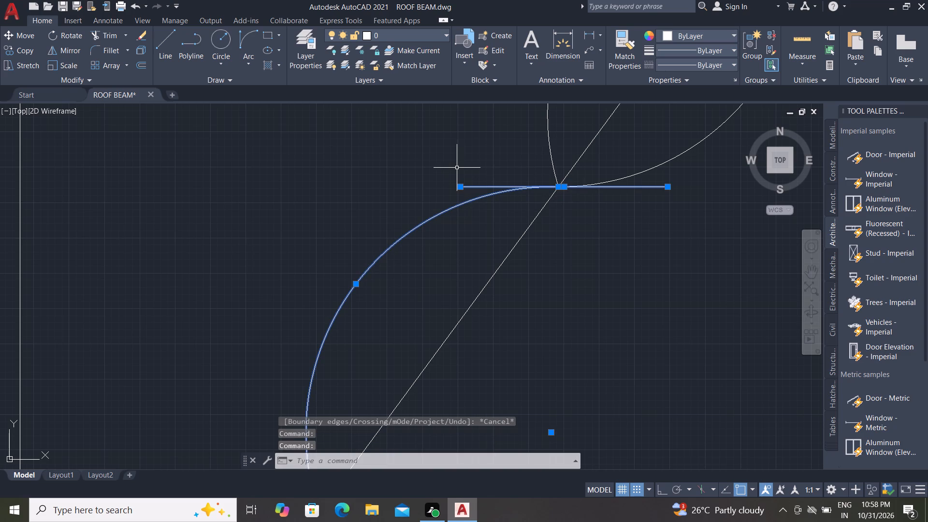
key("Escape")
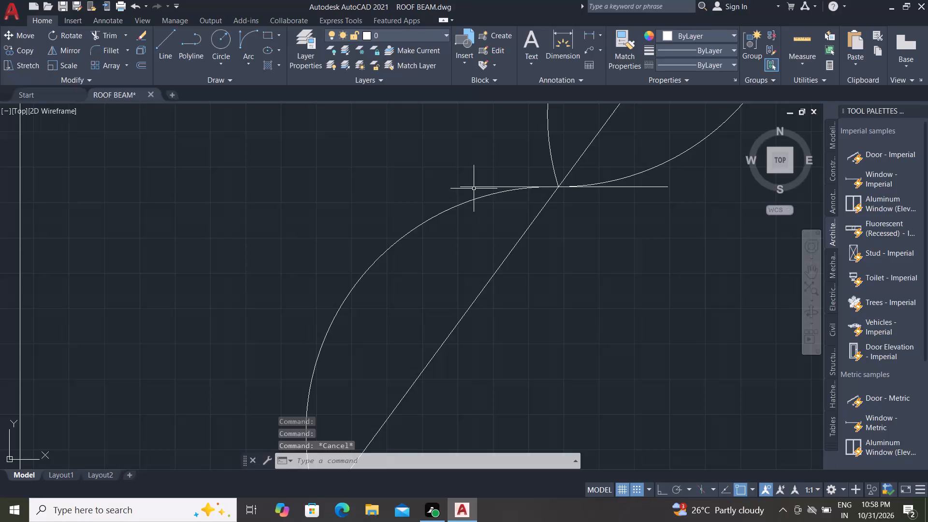
Delete the two overlapping short horizontal lines at the diagonal's midpoint.
left_click(470, 187)
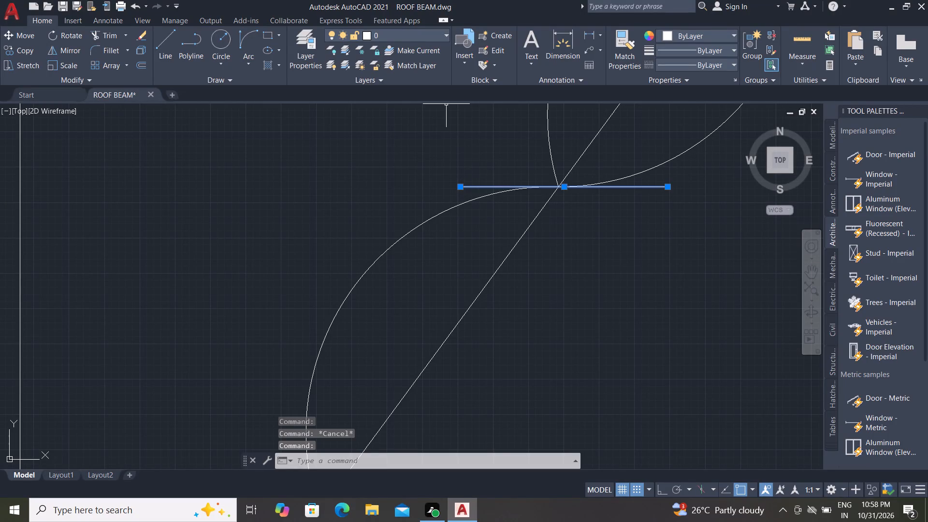
key("Delete")
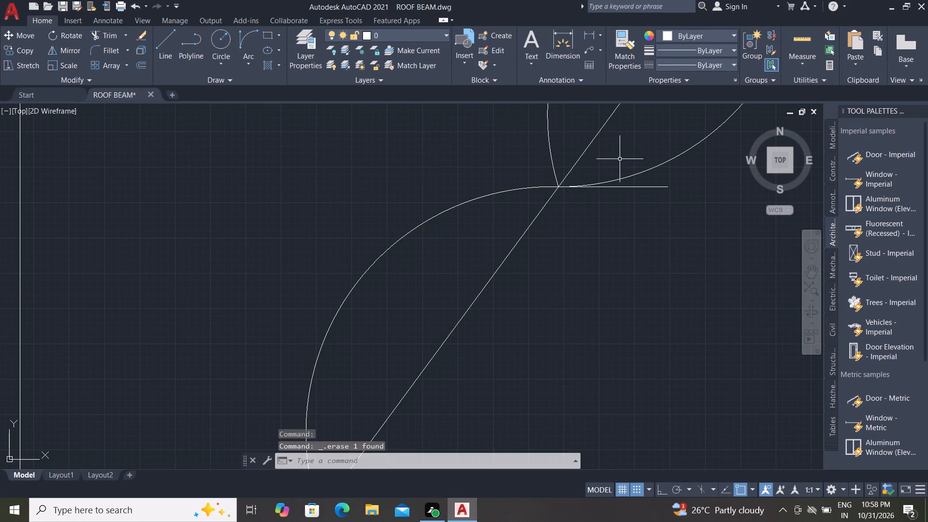
scroll(622, 163, "up", 2)
left_click(604, 223)
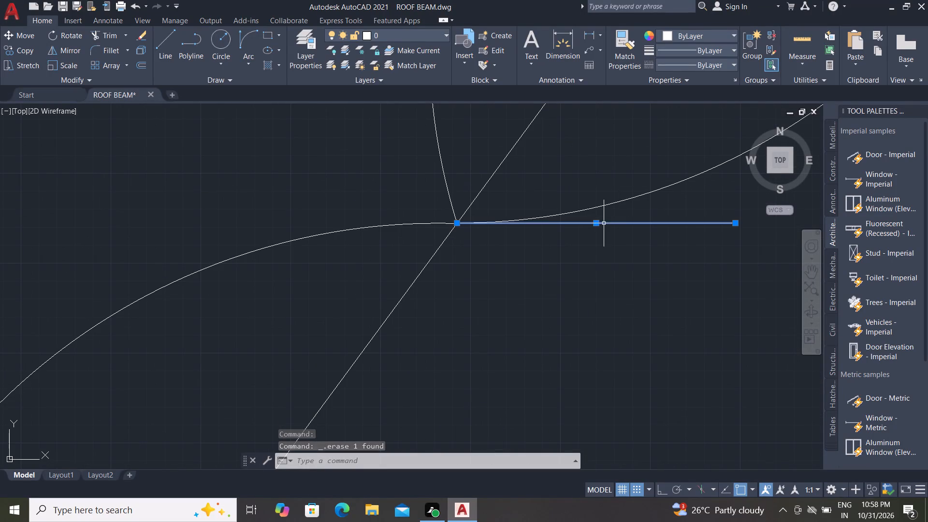
key("Delete")
scroll(609, 229, "down", 1)
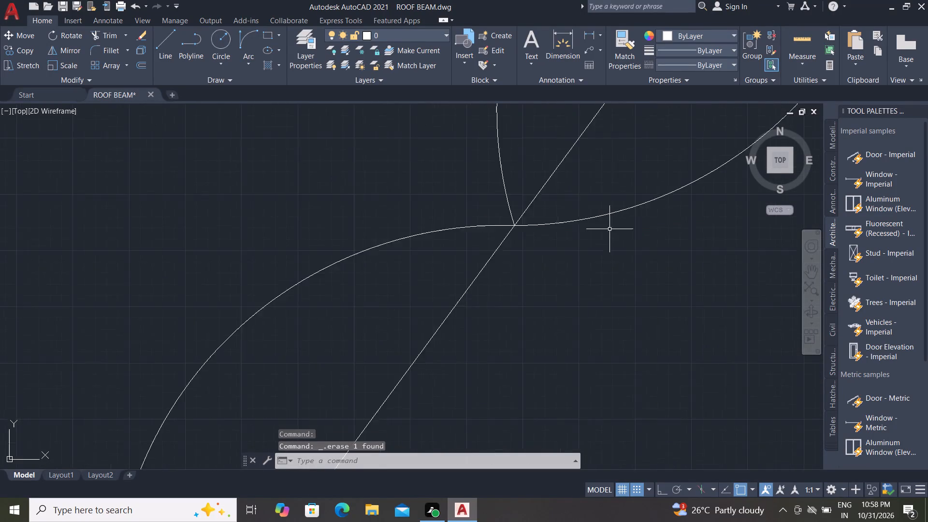
Delete the diagonal guide line running through the arcs of the fan symbol.
scroll(608, 229, "down", 3)
left_click(600, 201)
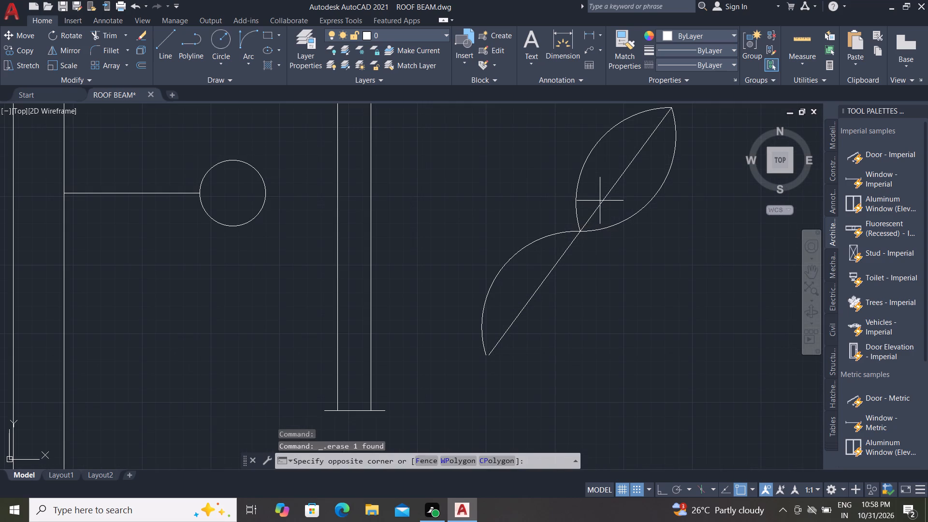
left_click(601, 202)
left_click(601, 201)
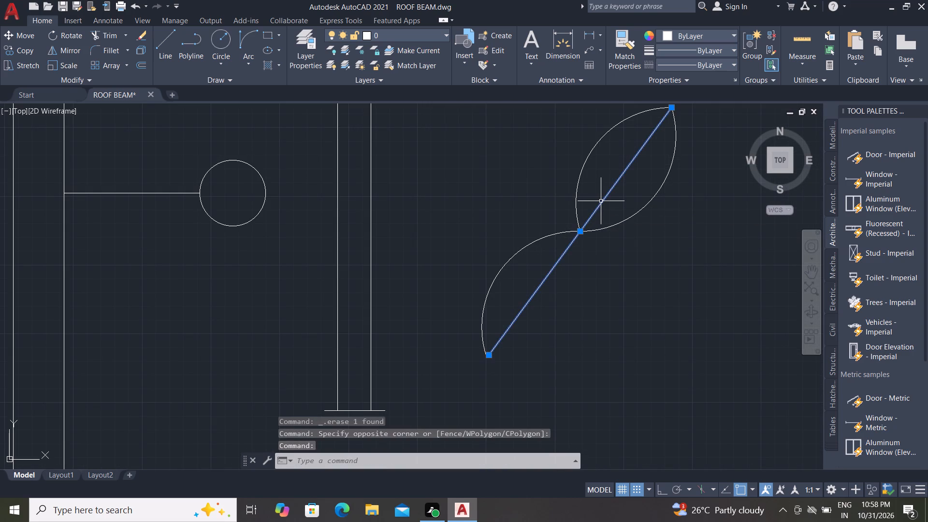
key("Delete")
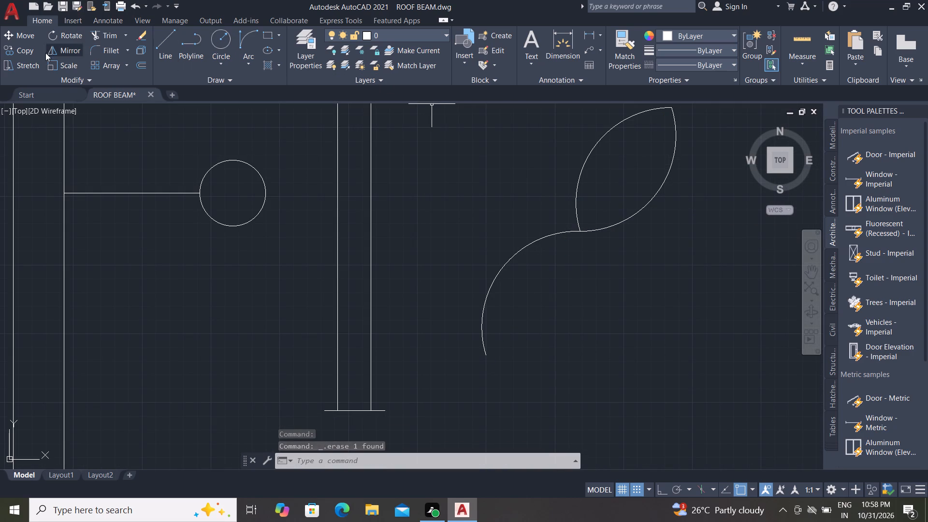
Copy the upper blade's lower-right arc from the fan's centre junction to the lower end of the lower arc, forming the second blade.
left_click(33, 49)
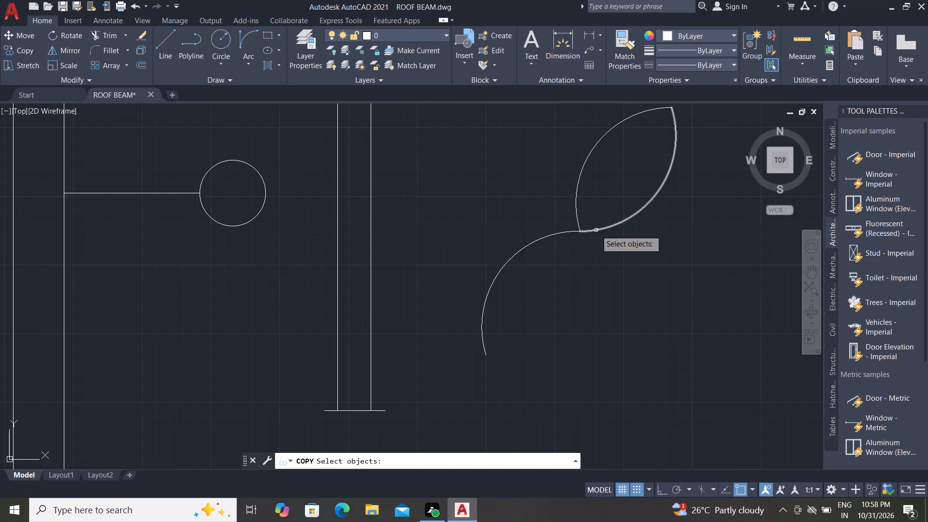
left_click(596, 230)
right_click(596, 230)
scroll(591, 229, "up", 2)
scroll(548, 227, "up", 2)
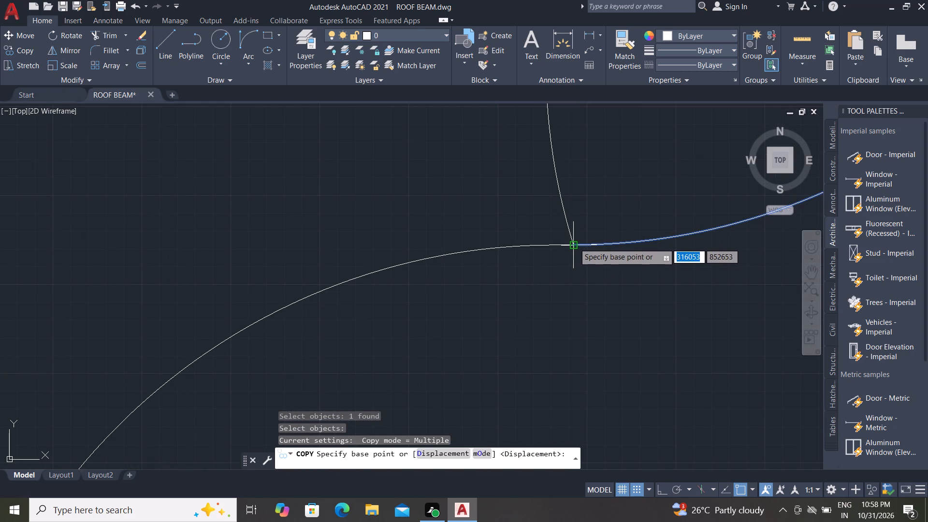
left_click(574, 243)
scroll(578, 216, "down", 3)
scroll(549, 243, "down", 2)
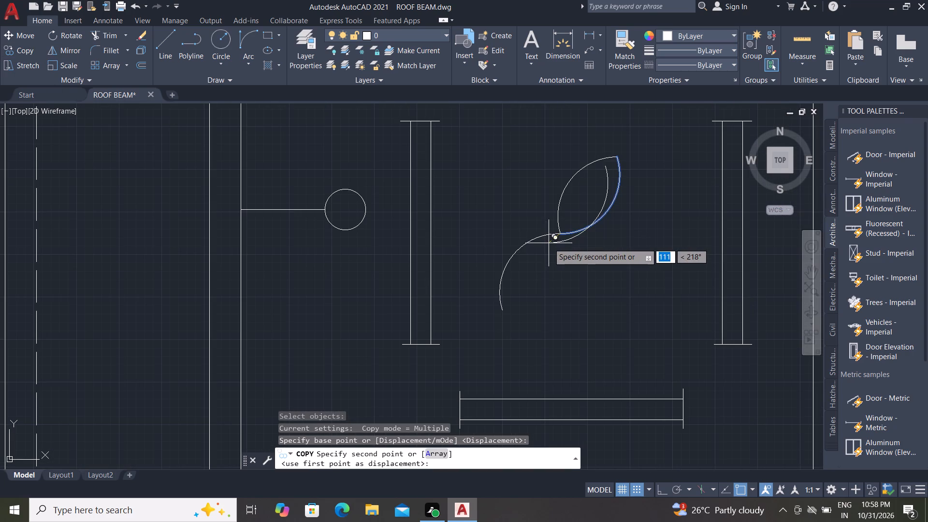
left_click(505, 311)
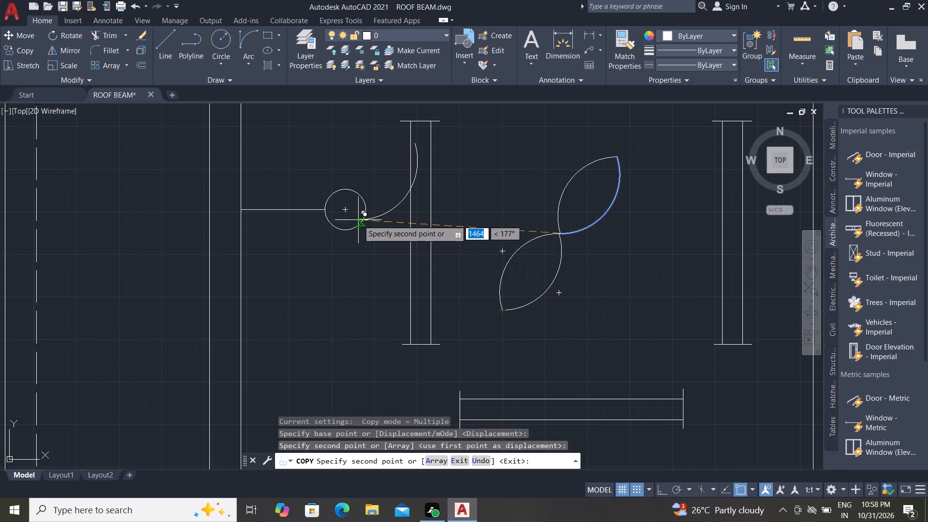
key("Escape")
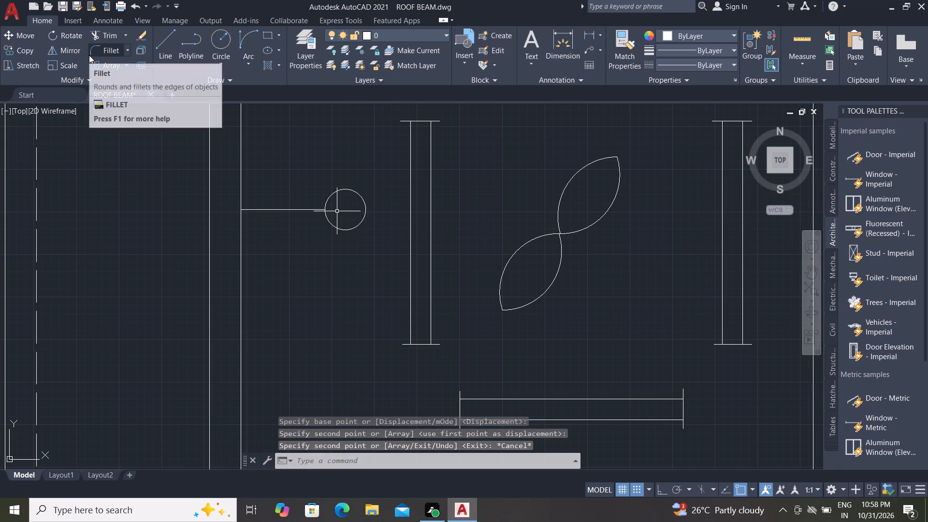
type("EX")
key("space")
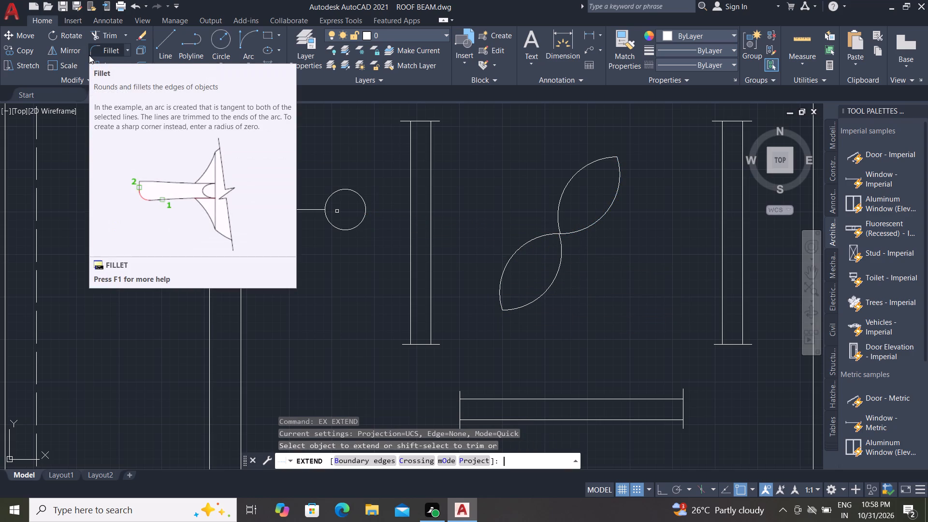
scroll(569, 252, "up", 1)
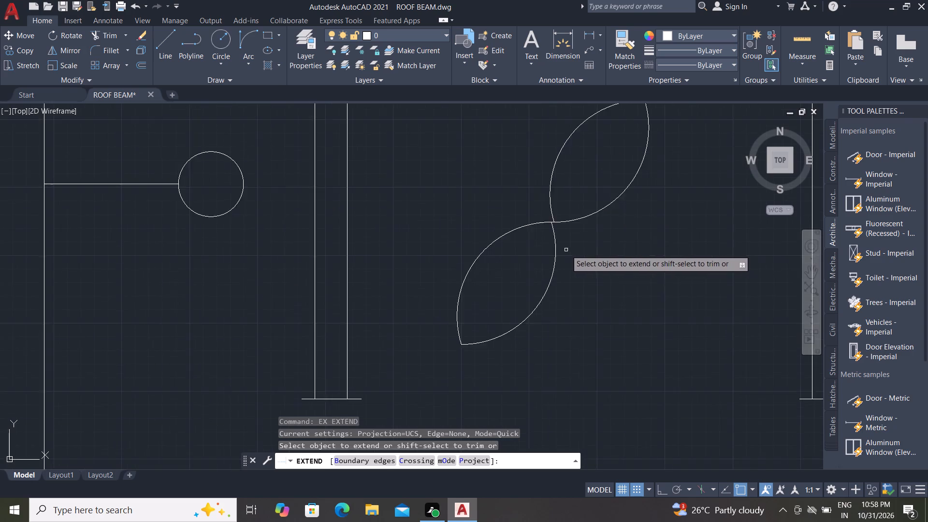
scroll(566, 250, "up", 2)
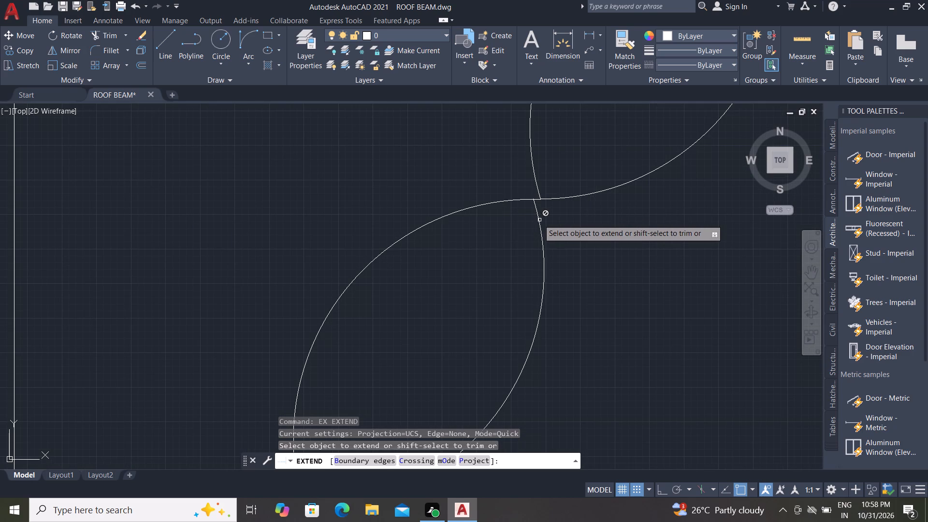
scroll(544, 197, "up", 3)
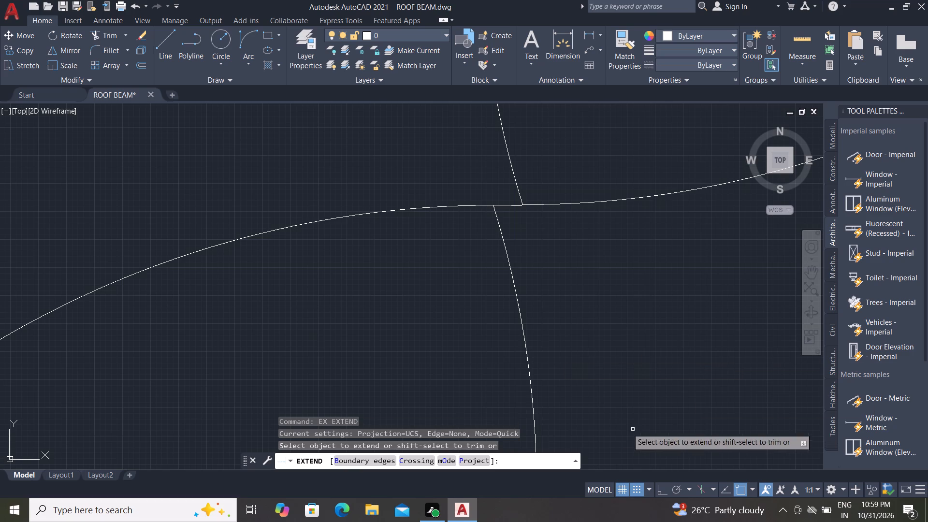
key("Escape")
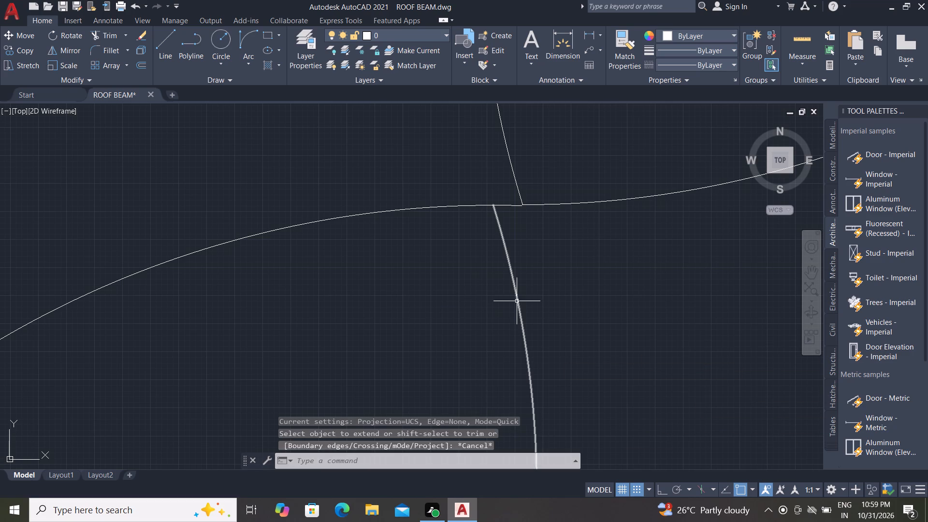
Move the copied arc of the lower fan blade so its upper end meets the junction point of the two blades.
left_click(517, 300)
type("M")
key("space")
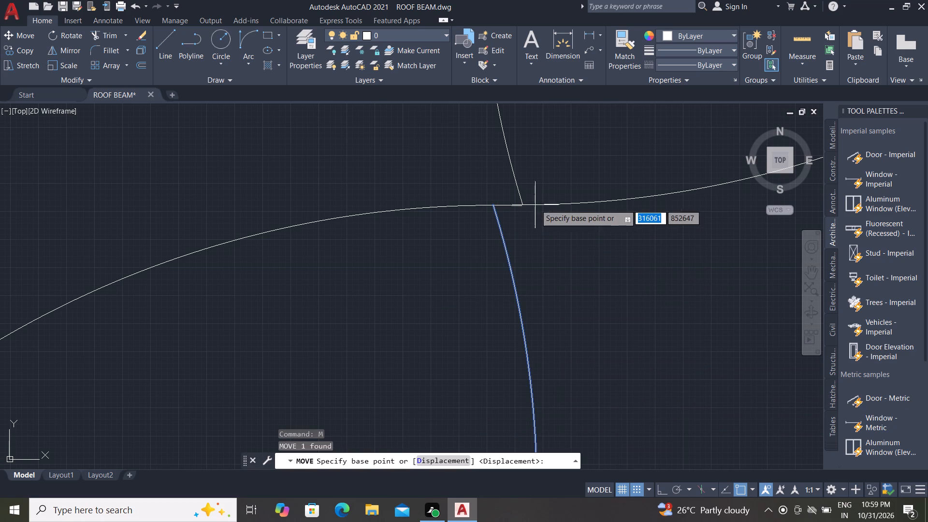
left_click(492, 205)
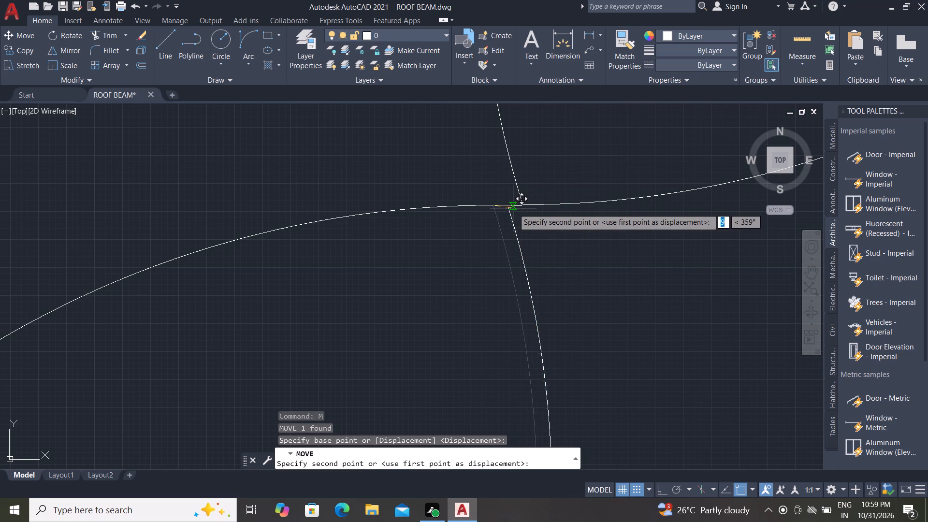
left_click(524, 206)
scroll(537, 217, "down", 5)
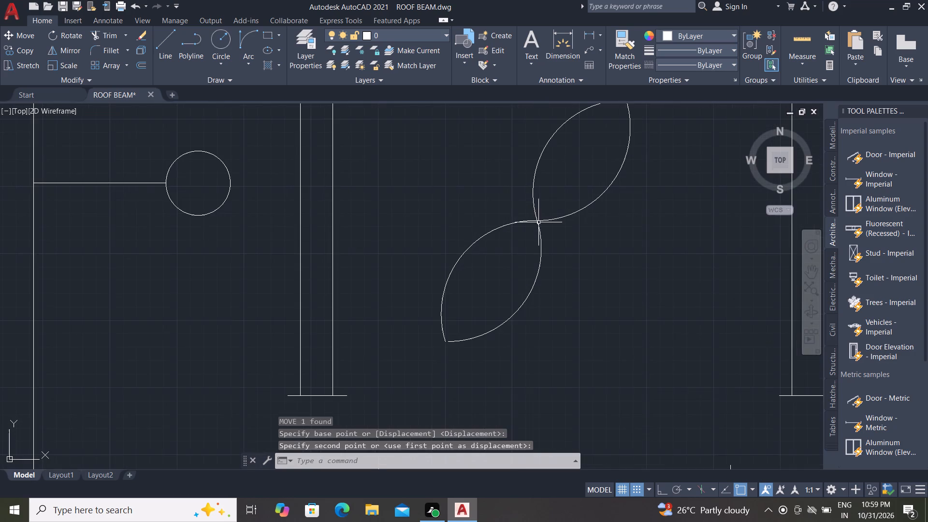
Extend the lower blade's right-hand arc to the left-hand arc to close the gap at the blade's lower tip.
scroll(459, 352, "up", 3)
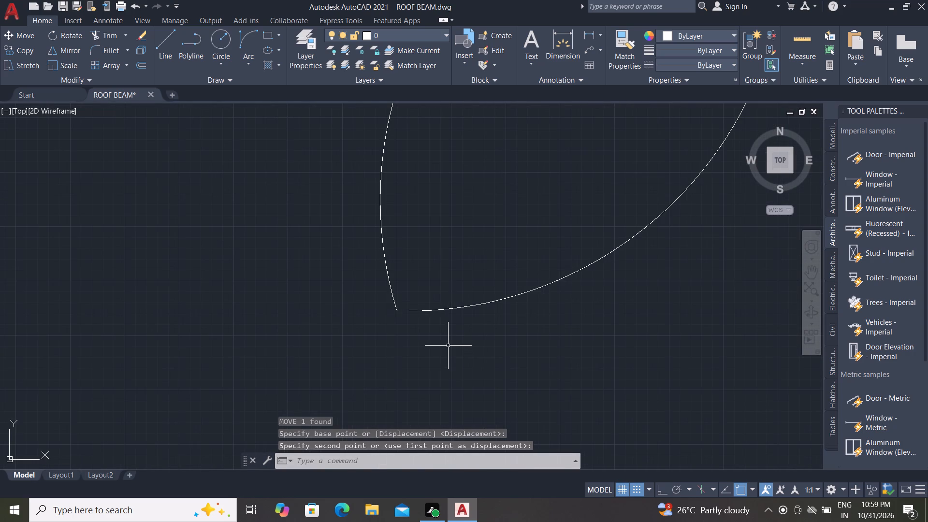
type("EX")
key("space")
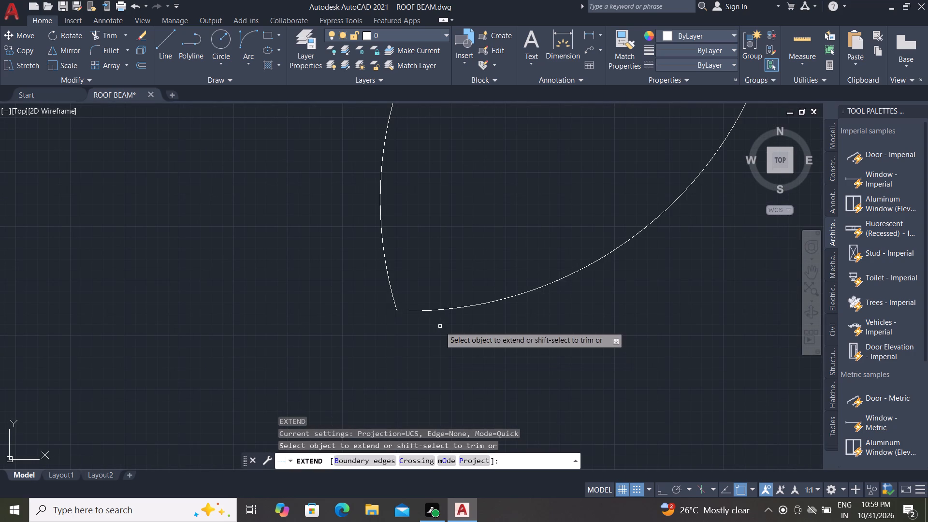
left_click(412, 310)
scroll(457, 338, "down", 1)
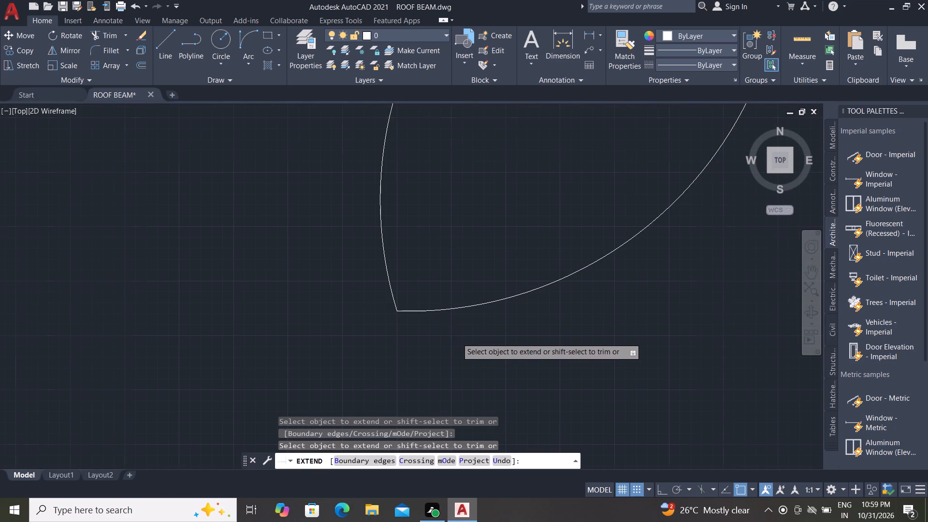
scroll(459, 346, "down", 5)
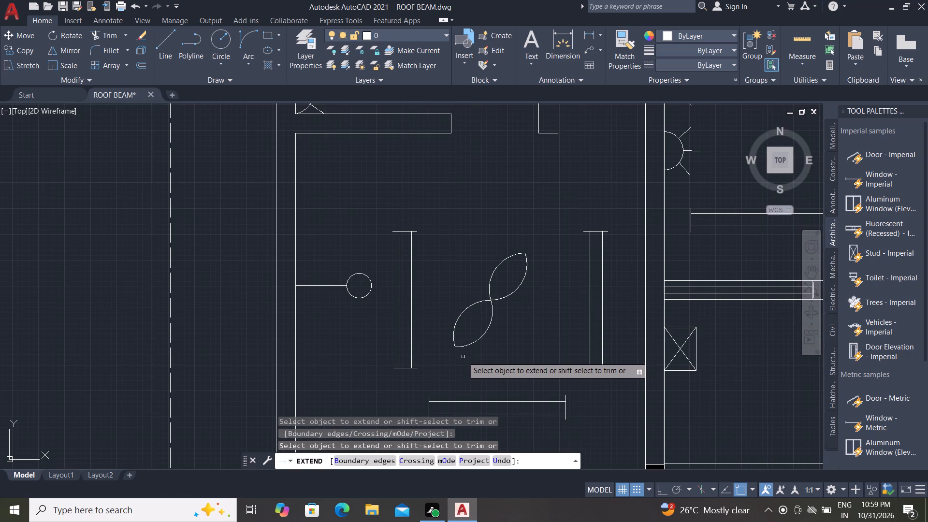
scroll(464, 362, "down", 1)
key("Escape")
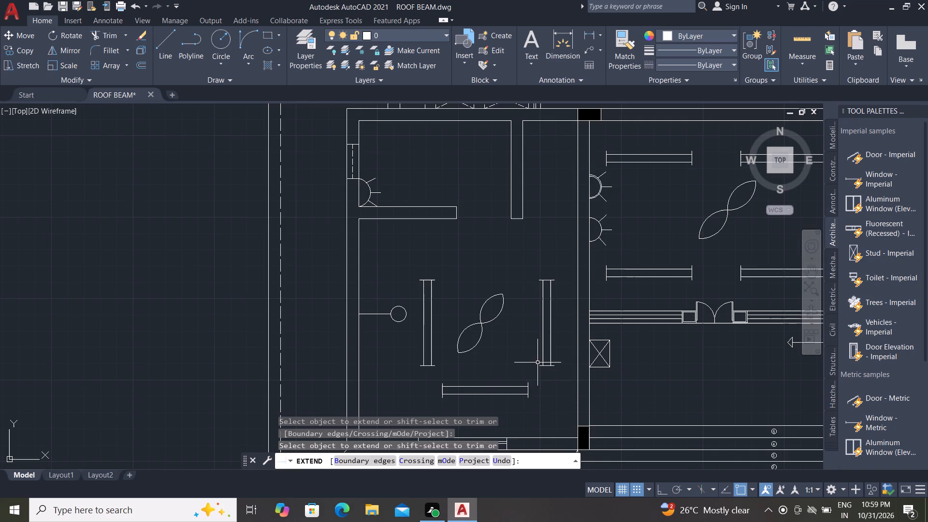
Offset the outer line of the front wall 600 outward, below the lower-left room.
middle_click_drag(541, 359, 555, 254)
scroll(560, 228, "down", 1)
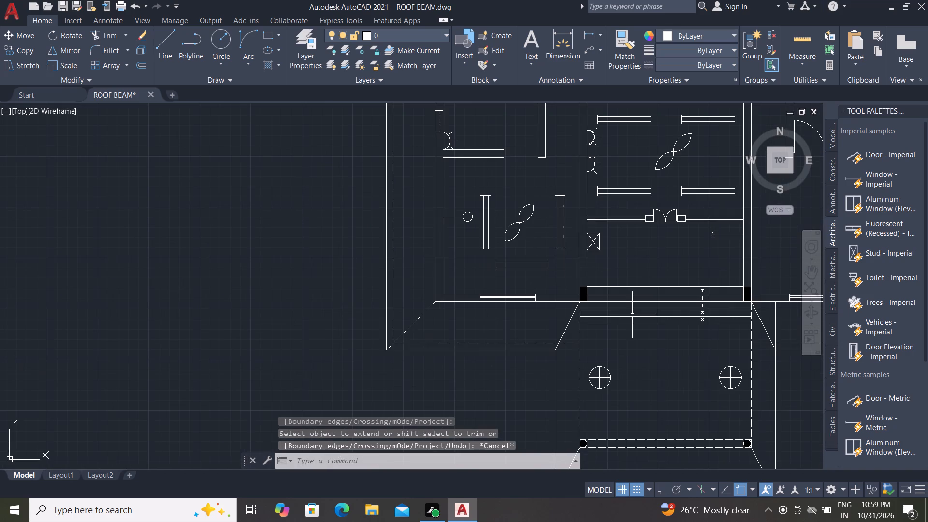
type("O")
key("space")
type("600")
key("space")
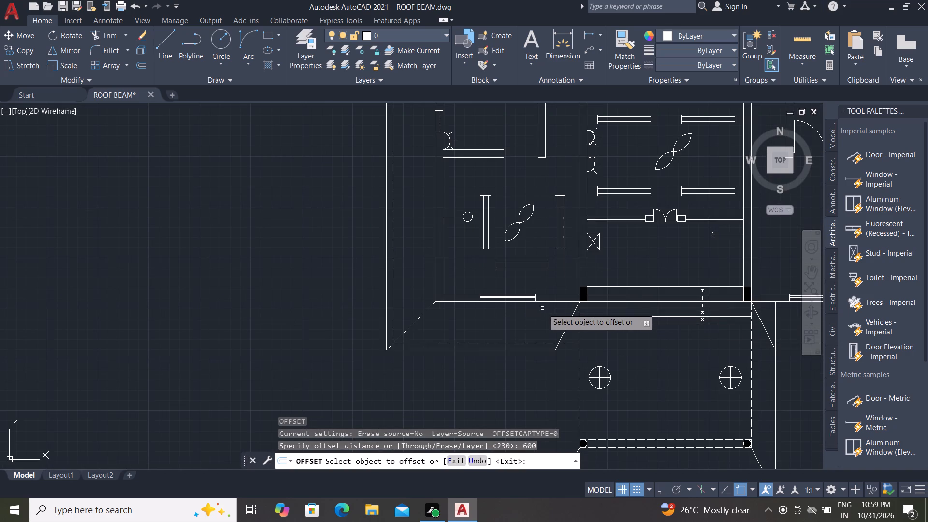
left_click(553, 302)
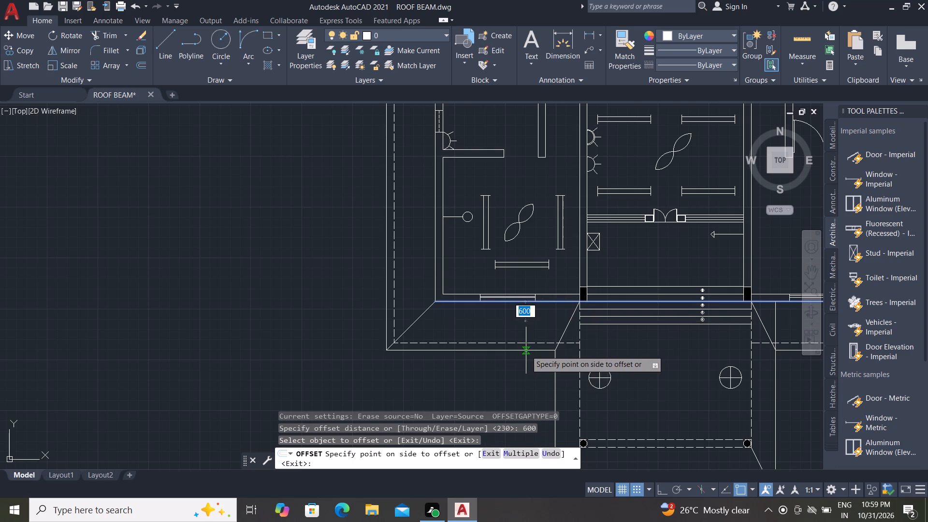
left_click(514, 381)
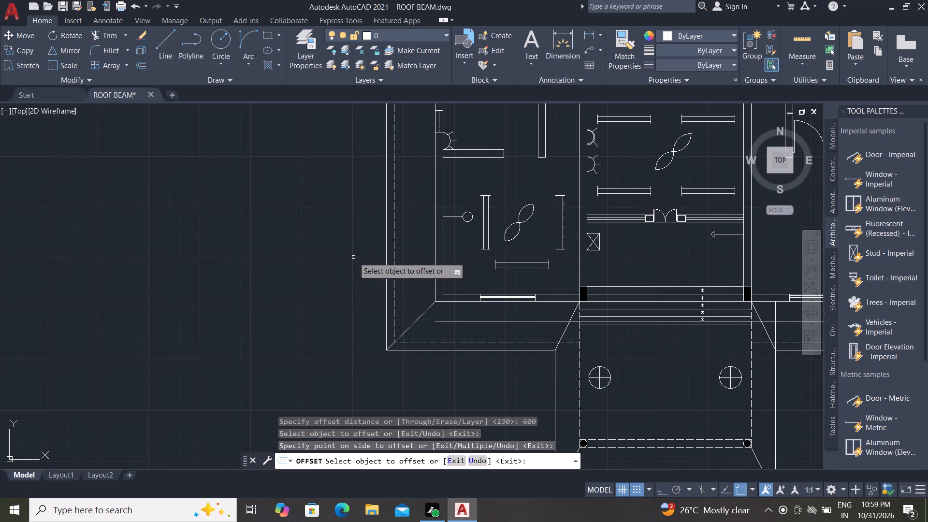
Draw a vertical line from the front wall's outer face to the offset line, just left of the lower-left room's window.
scroll(354, 257, "up", 2)
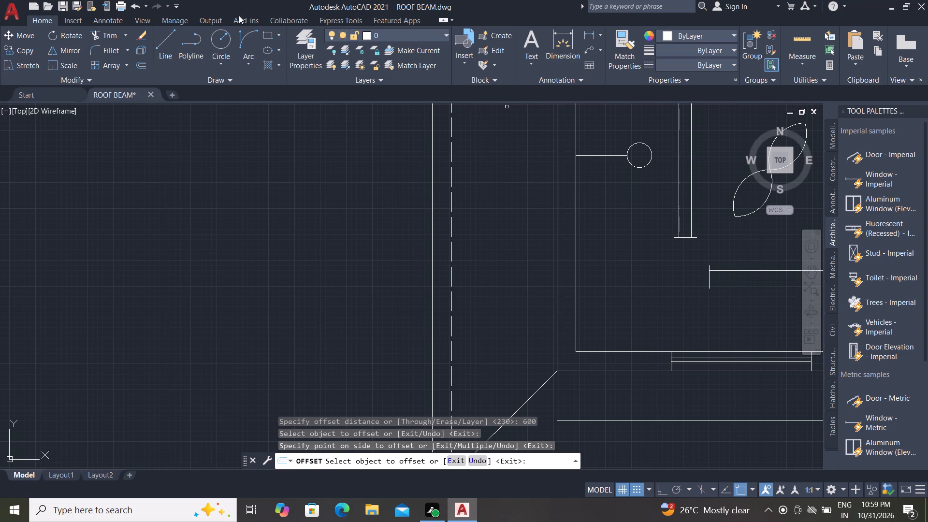
left_click(166, 36)
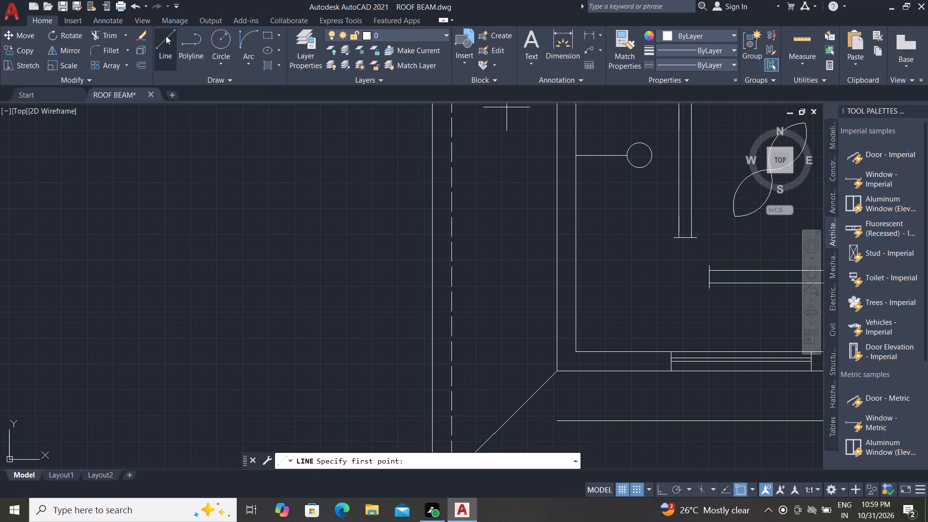
scroll(278, 198, "down", 1)
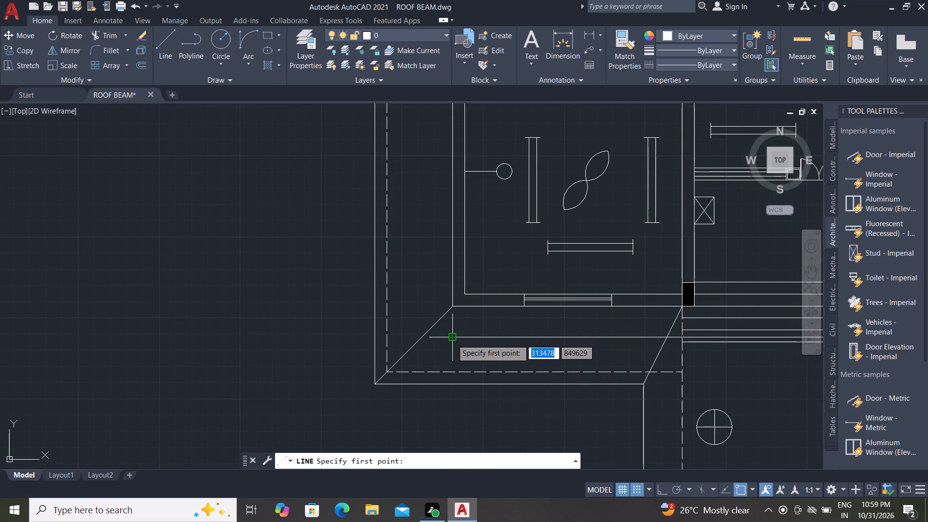
scroll(525, 297, "up", 2)
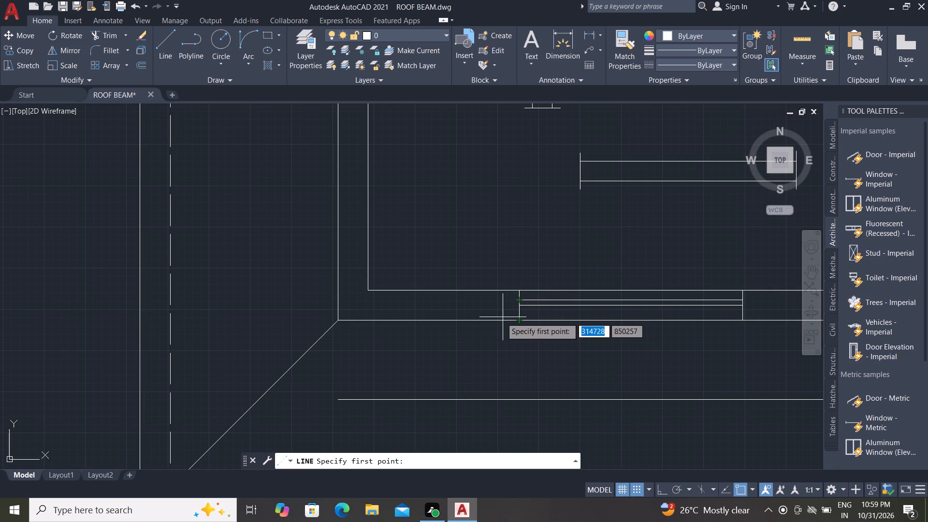
left_click(494, 319)
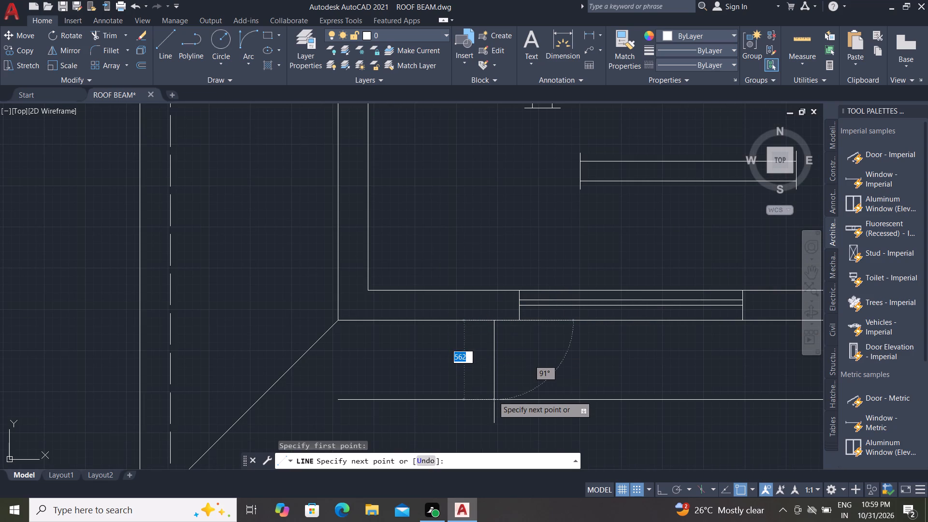
left_click(495, 403)
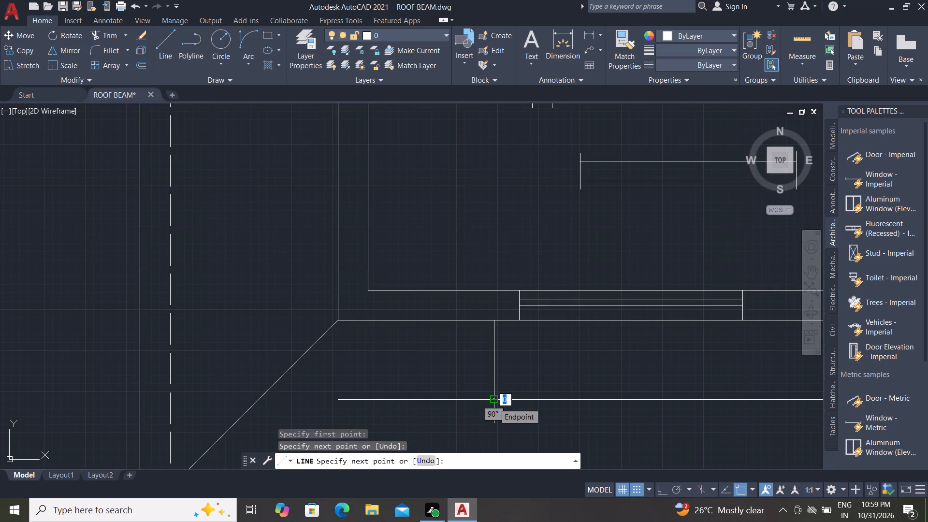
key("Escape")
Trim the part of the offset line that runs left past the new vertical line.
type("TR")
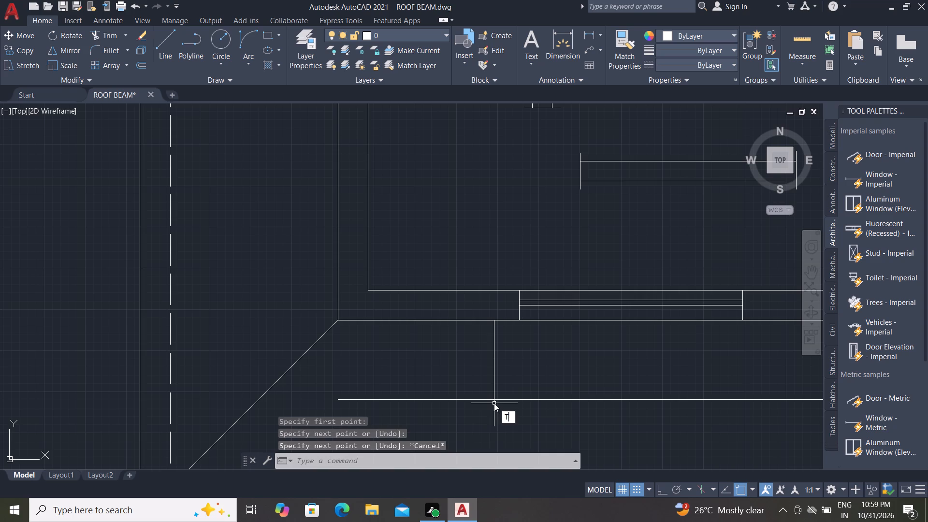
key("space")
left_click(469, 391)
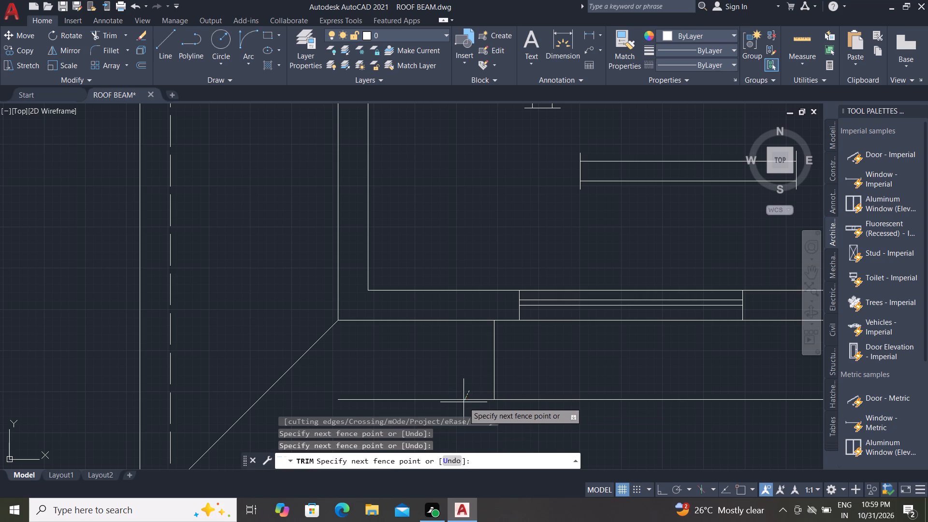
left_click(464, 404)
scroll(436, 380, "down", 3)
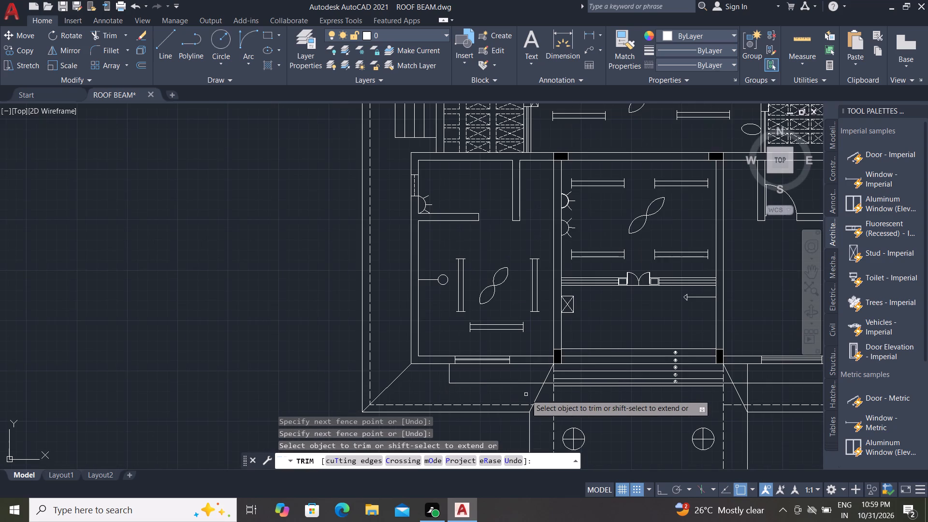
scroll(524, 395, "up", 2)
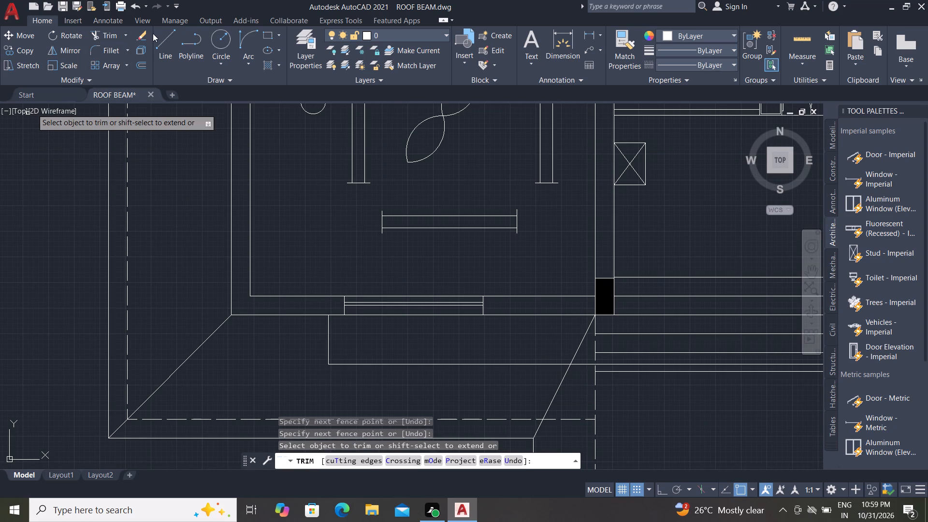
Draw a 600 vertical line from the front wall's outer face to the offset line, just right of the lower-left room's window.
left_click(167, 38)
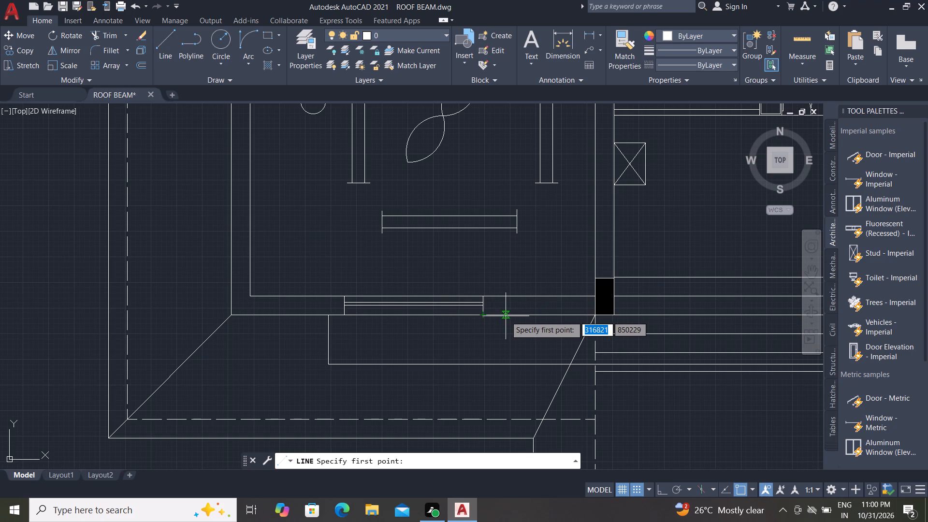
left_click(520, 316)
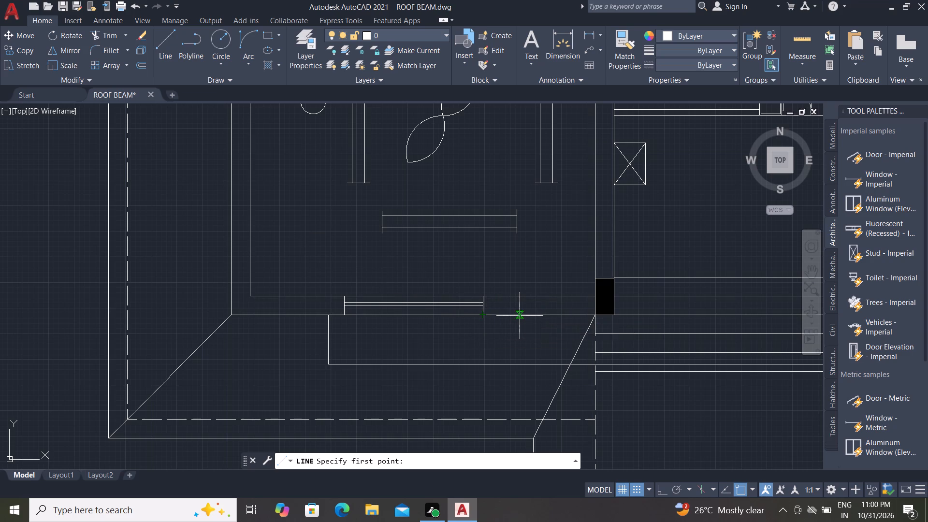
left_click(520, 365)
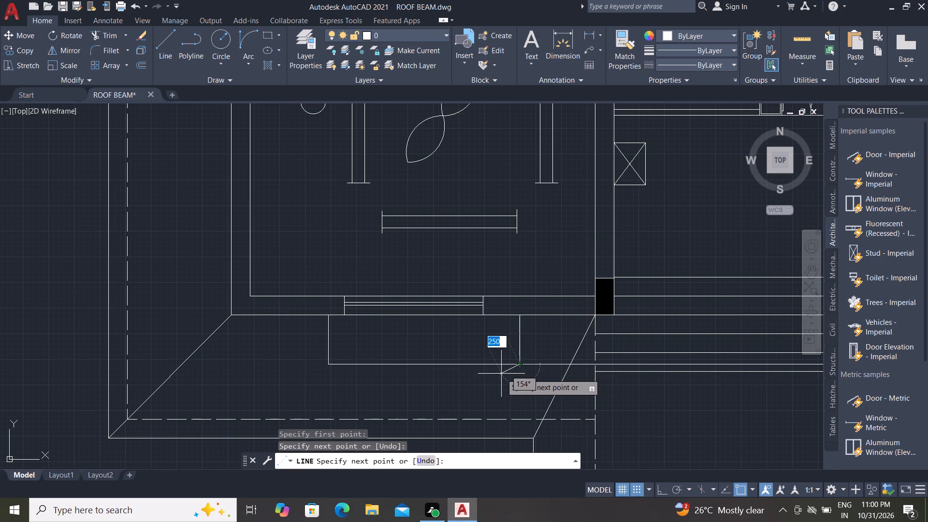
key("Escape")
Trim the offset line between the new right-hand vertical line and the dashed line at the porch steps.
type("TR")
key("space")
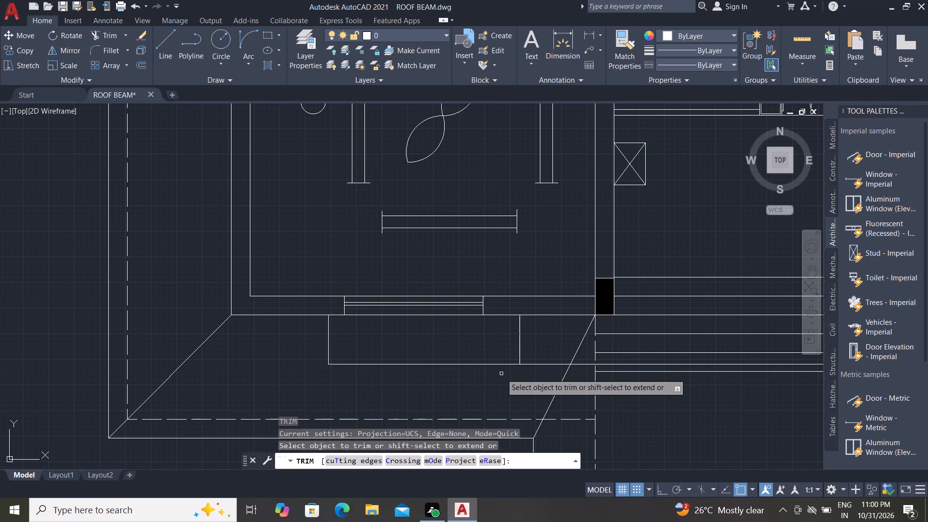
left_click(565, 363)
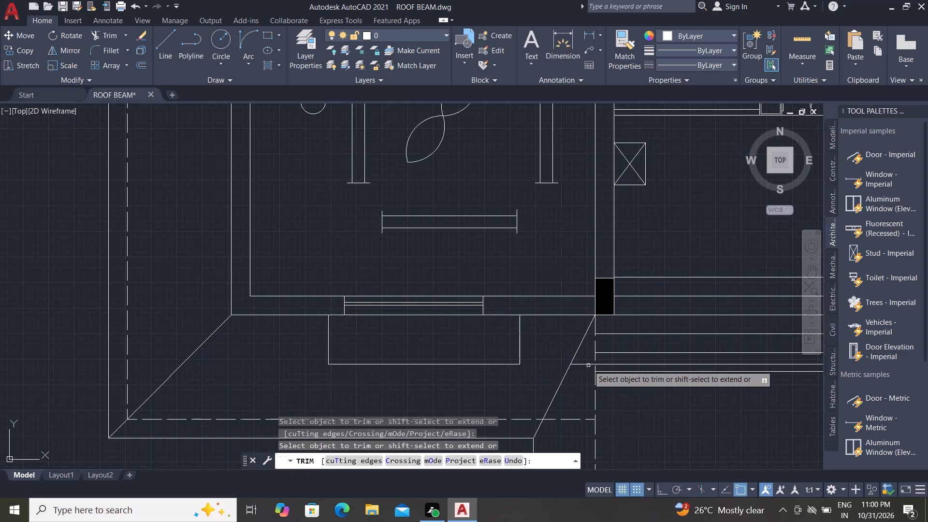
left_click(589, 365)
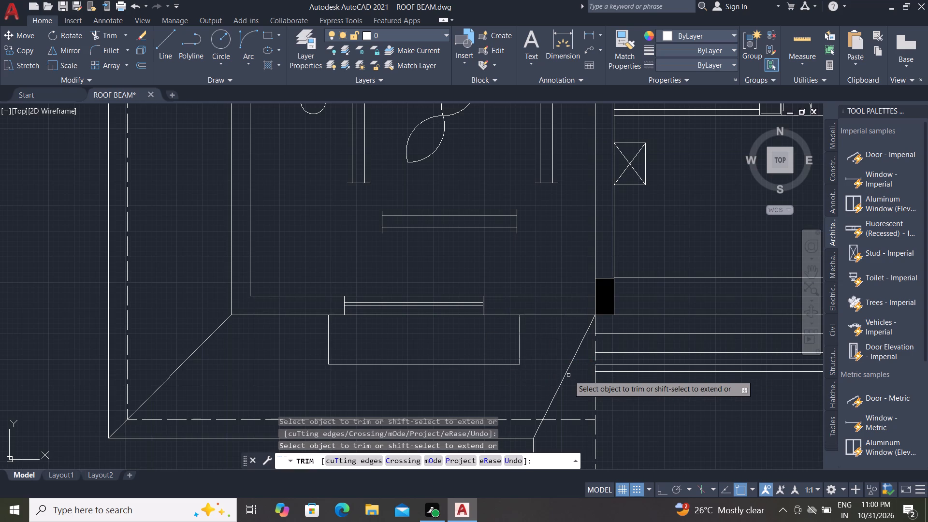
key("Escape")
key("Escape")
key("Escape")
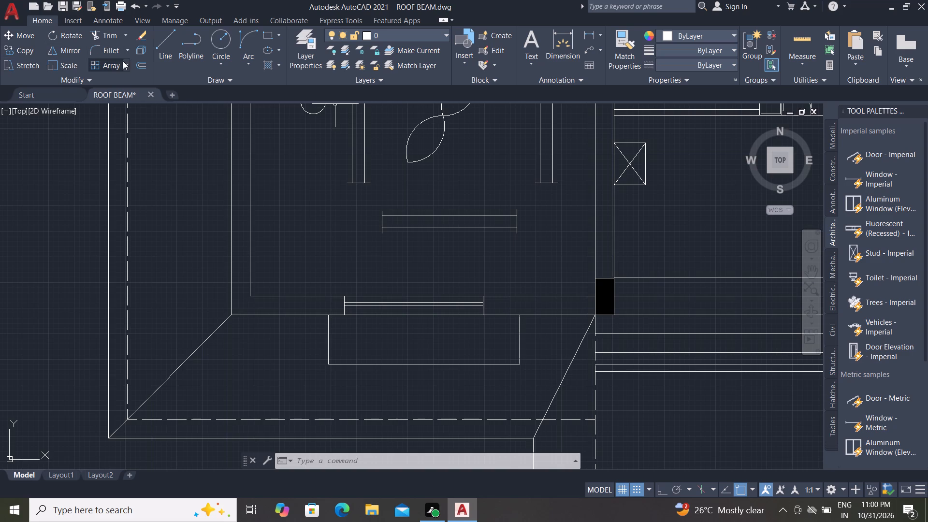
Draw a rectangle about 1170 by 835 below the front wall, starting at the lower-left corner of the porch's left column.
left_click(279, 32)
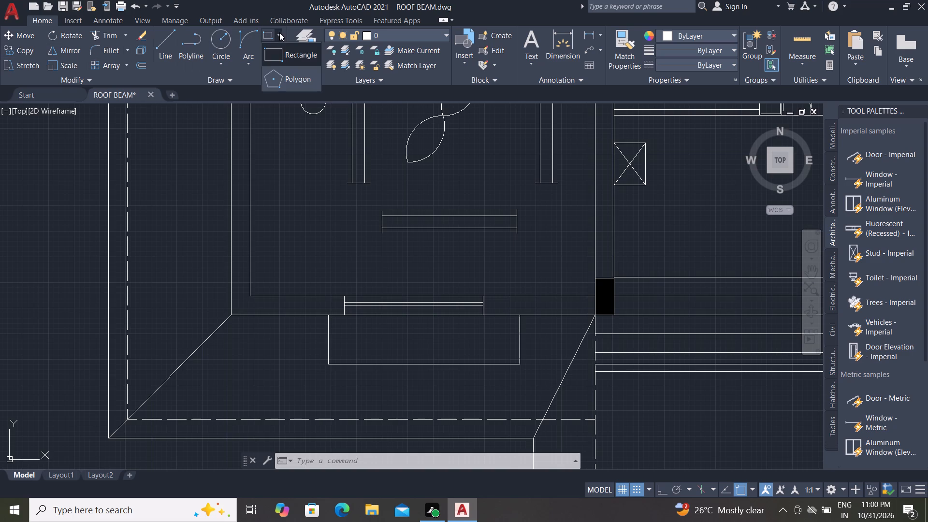
left_click(278, 57)
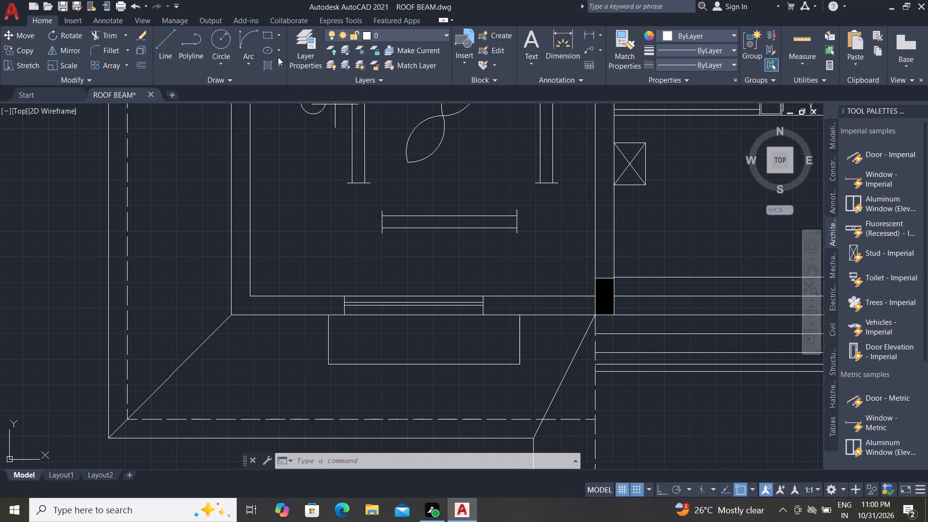
middle_click(532, 371)
middle_click_drag(523, 368, 504, 359)
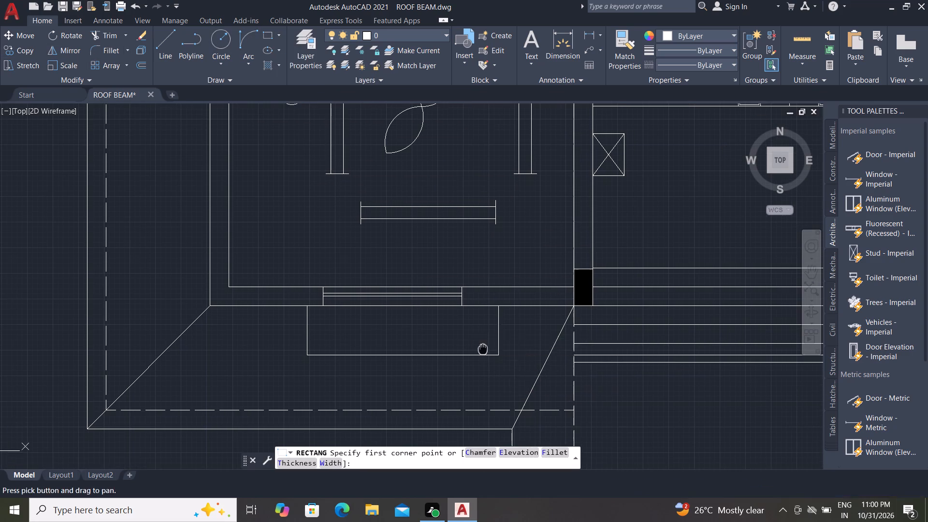
left_click(570, 309)
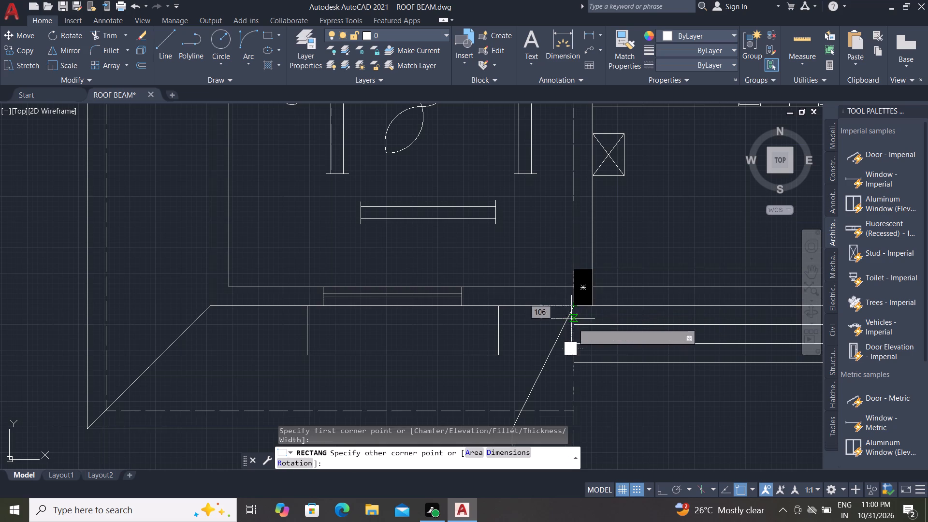
left_click(478, 374)
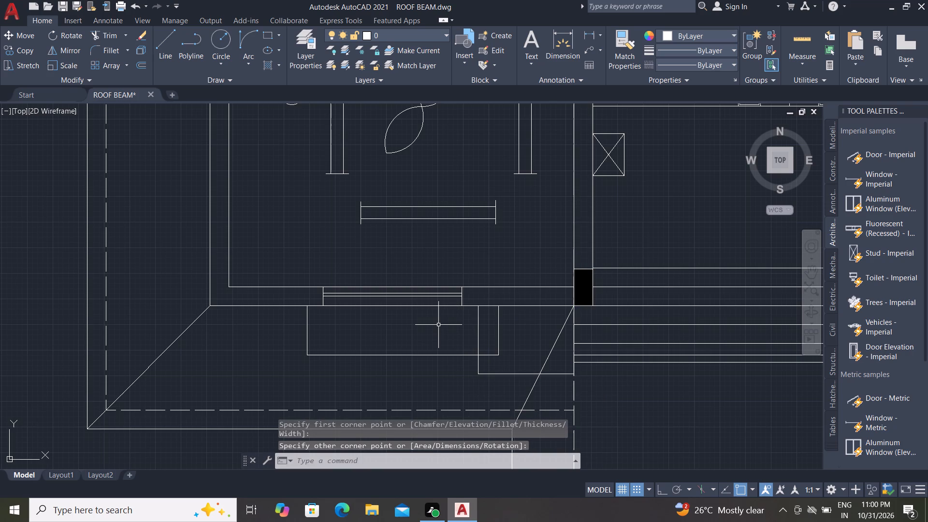
key("Escape")
Offset the new rectangle 100 inward.
type("O")
key("space")
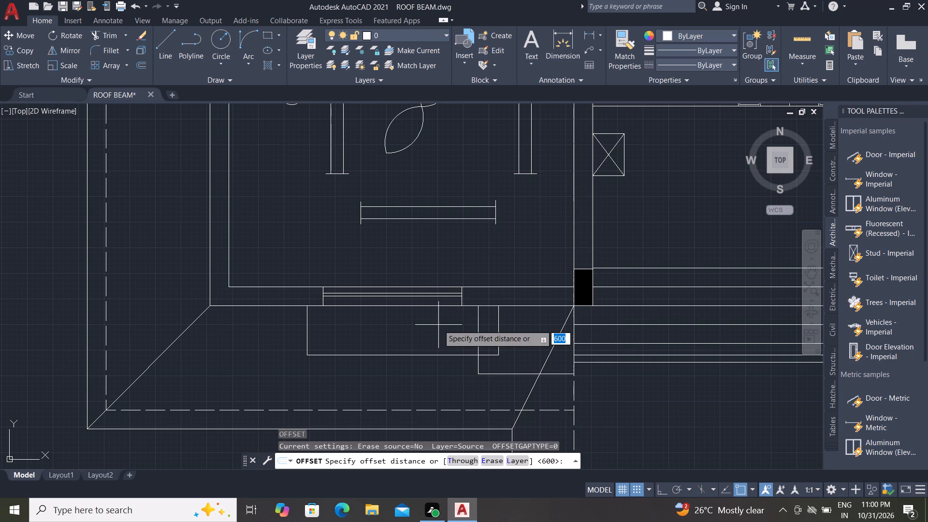
key("1")
type("00")
key("space")
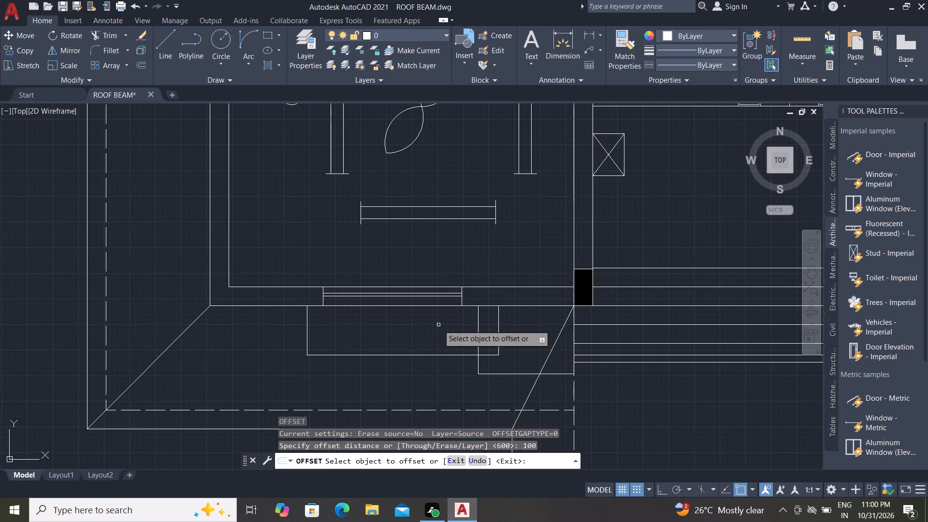
left_click(478, 341)
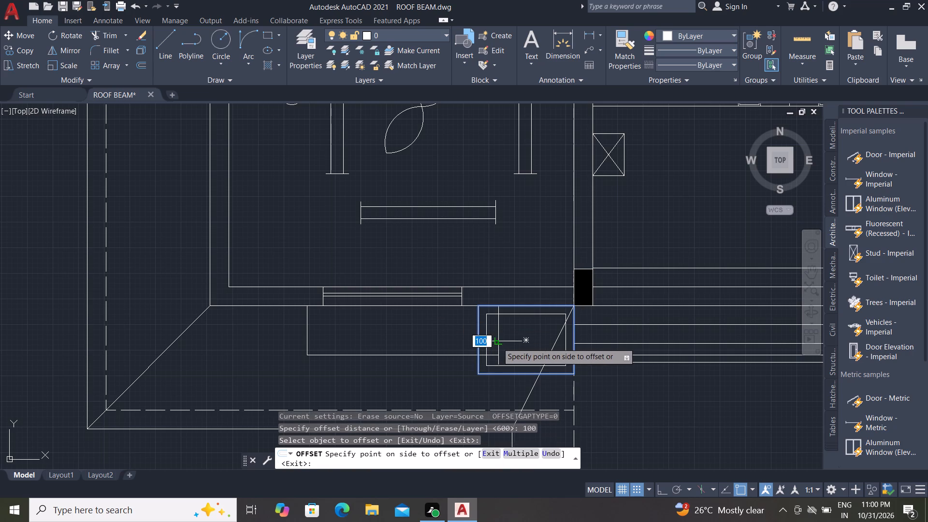
left_click(497, 343)
scroll(490, 348, "down", 2)
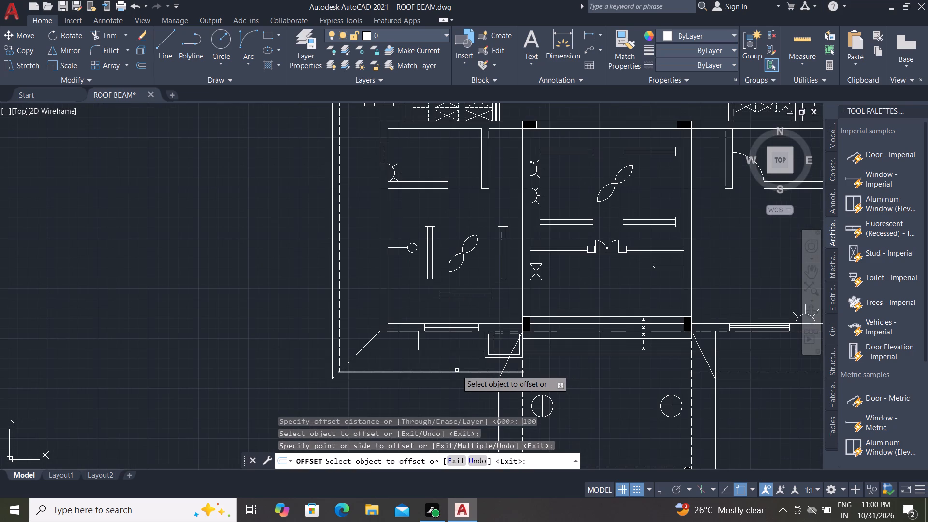
key("Escape")
key("Escape")
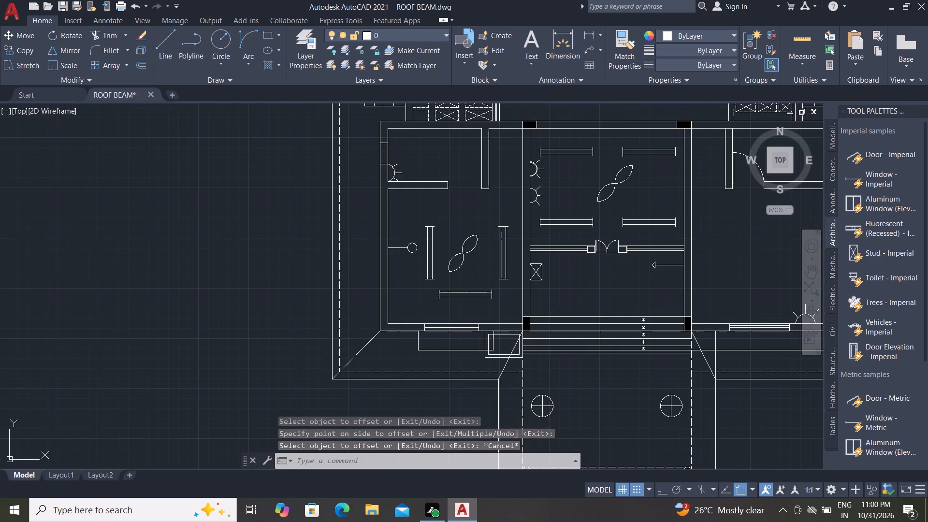
key("Escape")
key("Escape")
key("Escape")
key("Escape")
key("Escape")
key("Escape")
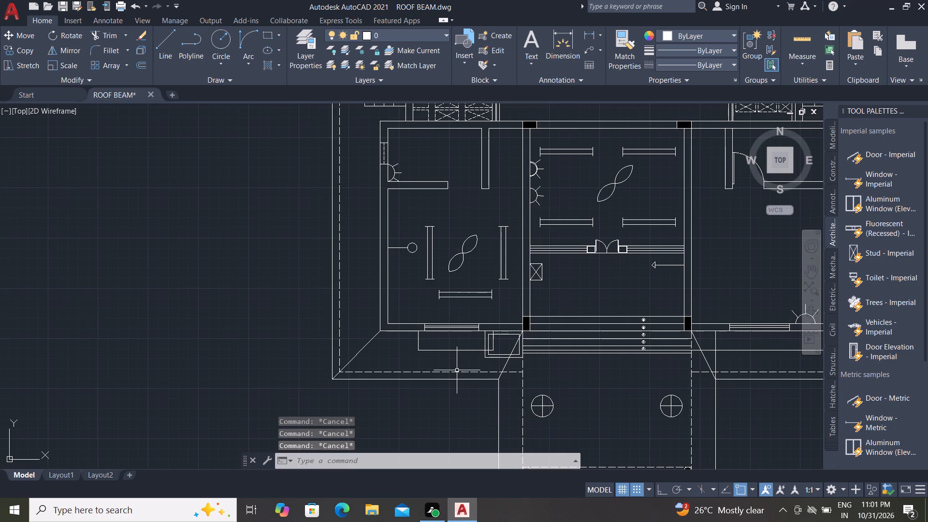
Draw an upward-bulging arc on the front wall's inner face, between the lower-left room's window and the black column.
scroll(612, 171, "down", 1)
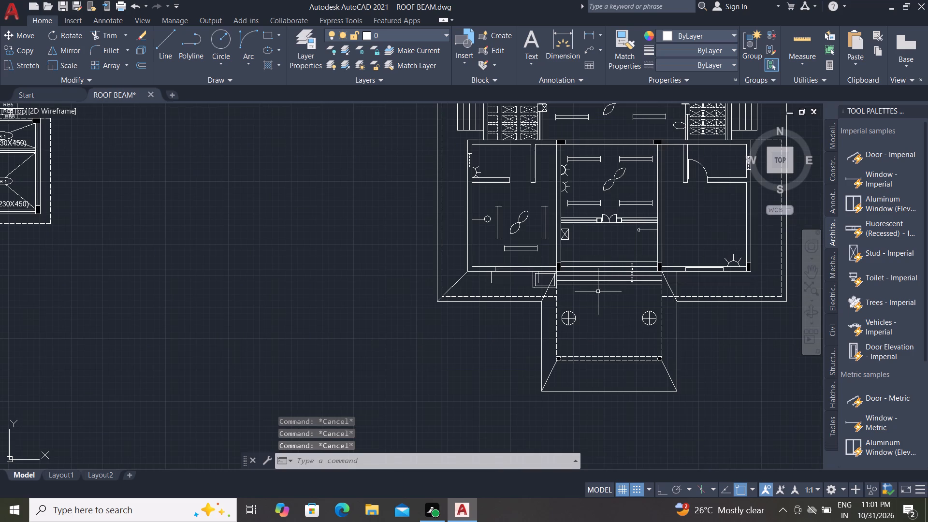
middle_click_drag(593, 292, 549, 401)
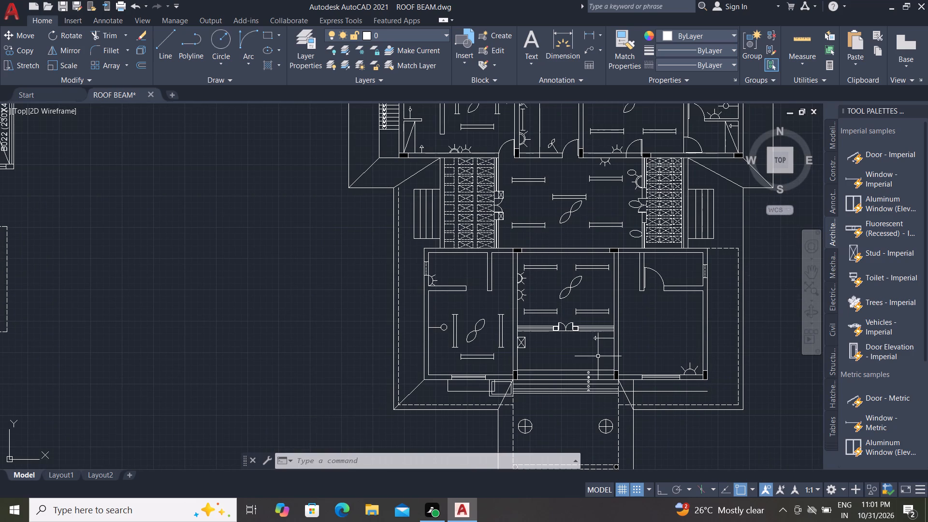
scroll(601, 354, "up", 2)
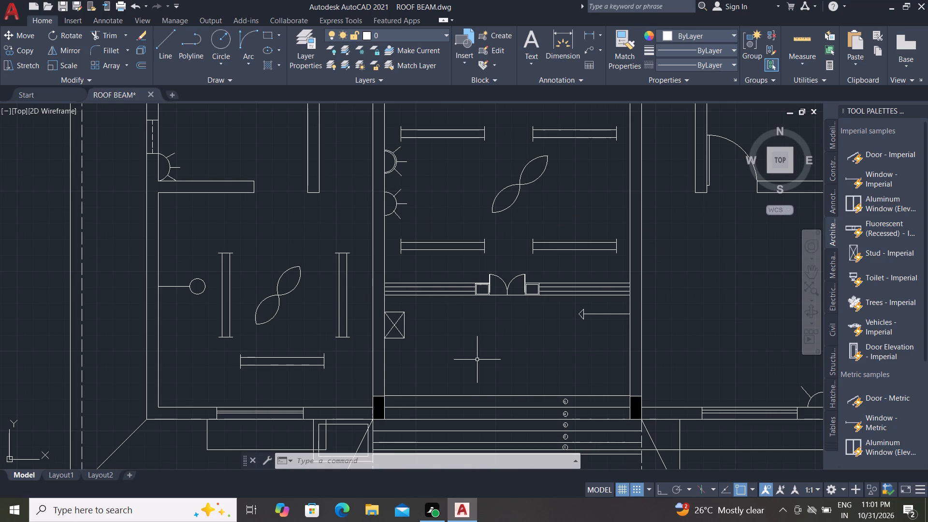
scroll(396, 339, "up", 1)
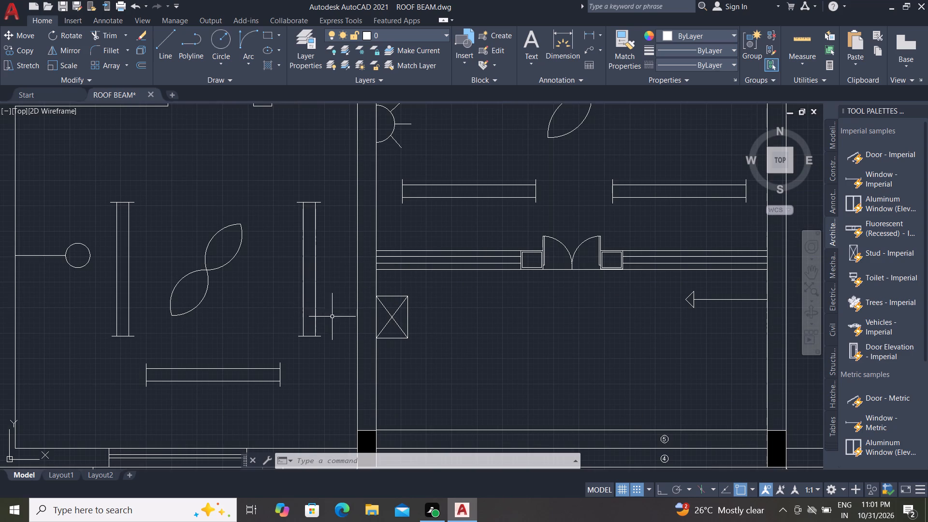
scroll(331, 323, "down", 1)
middle_click_drag(288, 409, 317, 359)
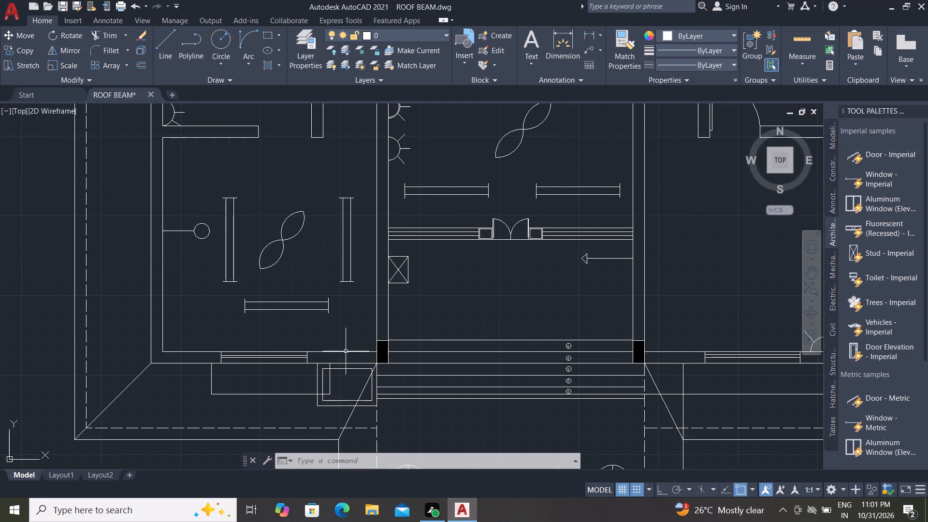
scroll(346, 351, "up", 1)
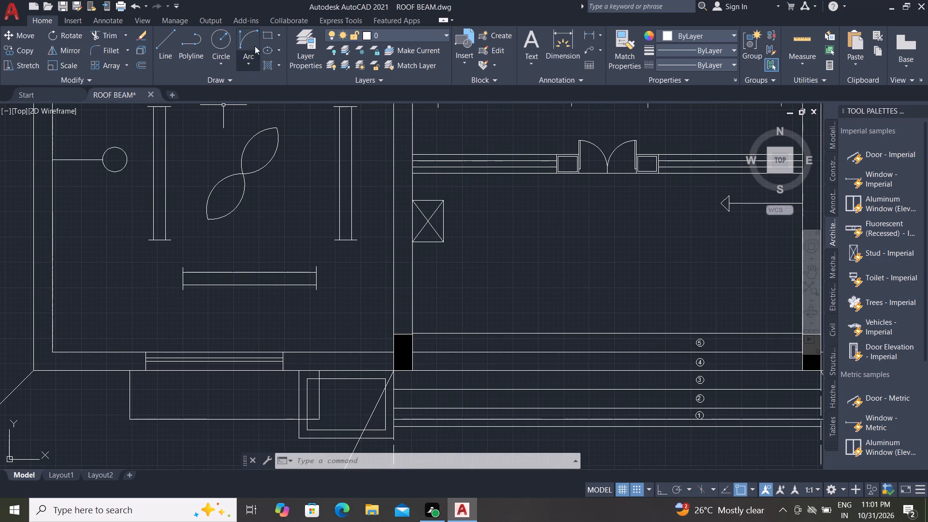
left_click(247, 29)
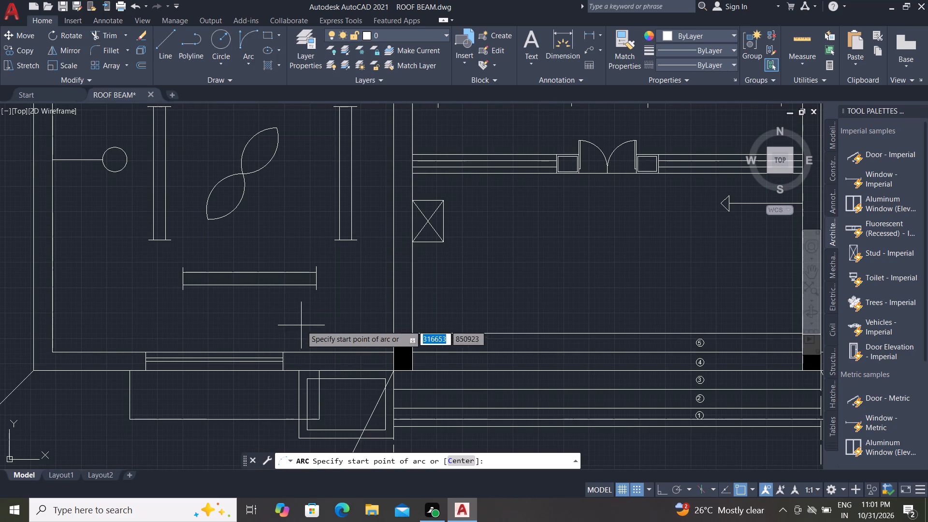
left_click(316, 353)
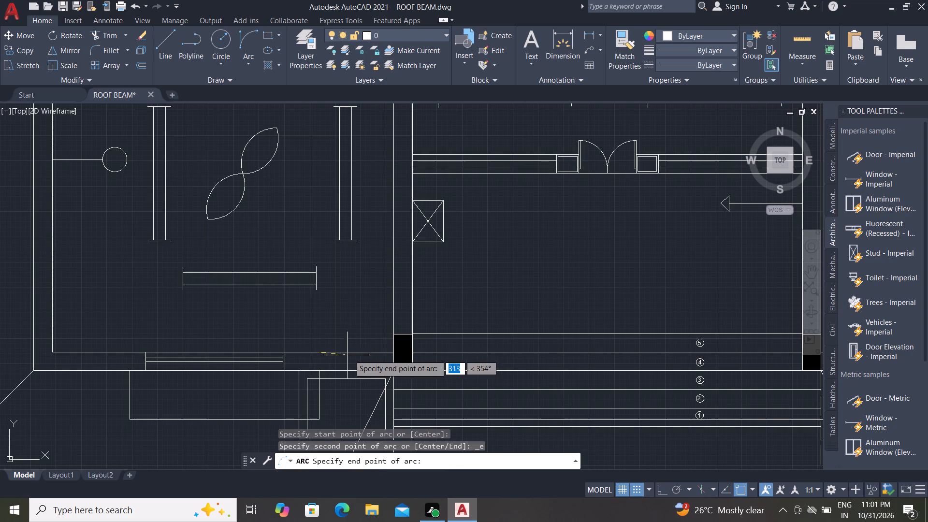
left_click(363, 352)
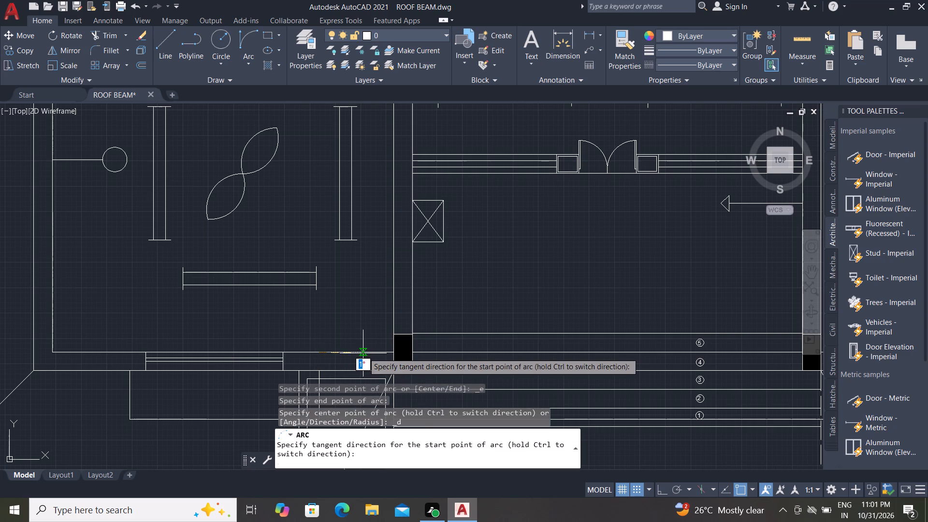
left_click(343, 295)
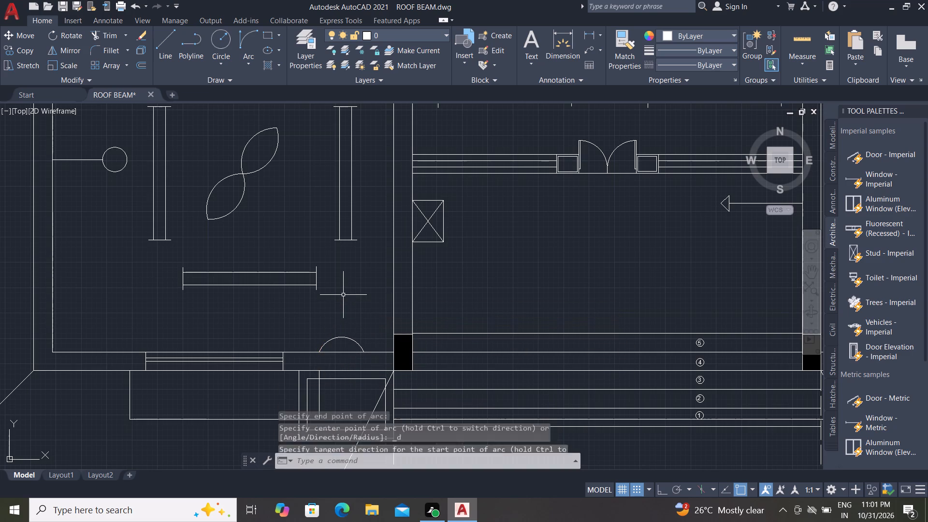
Copy the arc along the front wall's inner face to the left side of the lower-left room's window.
left_click(29, 46)
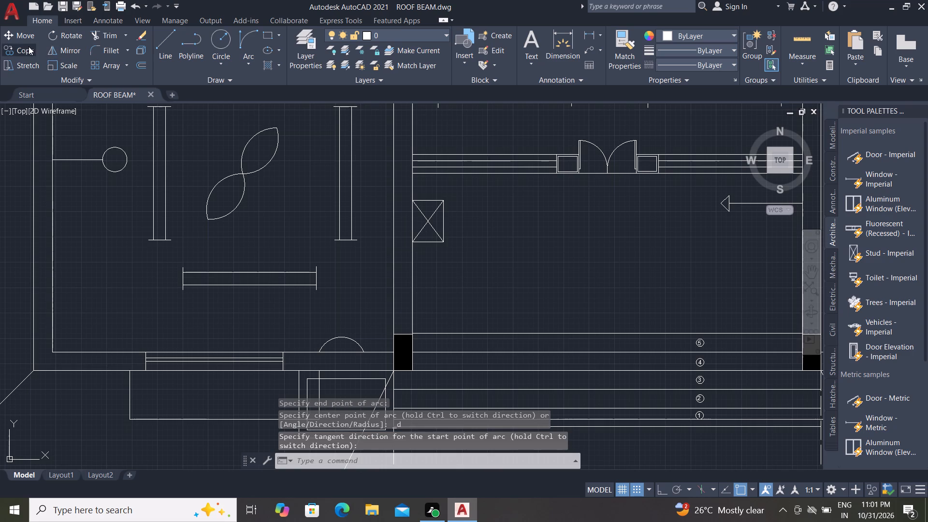
left_click(345, 336)
right_click(345, 336)
left_click(362, 352)
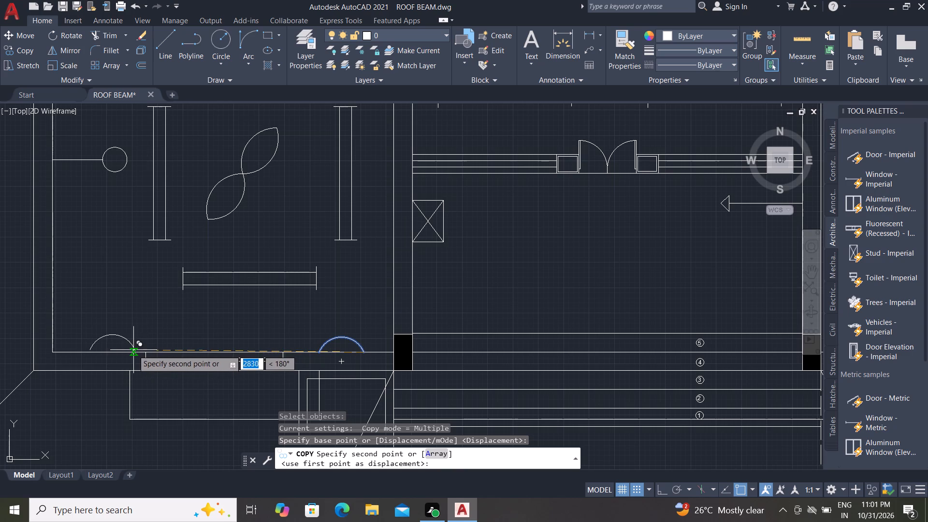
scroll(125, 350, "up", 3)
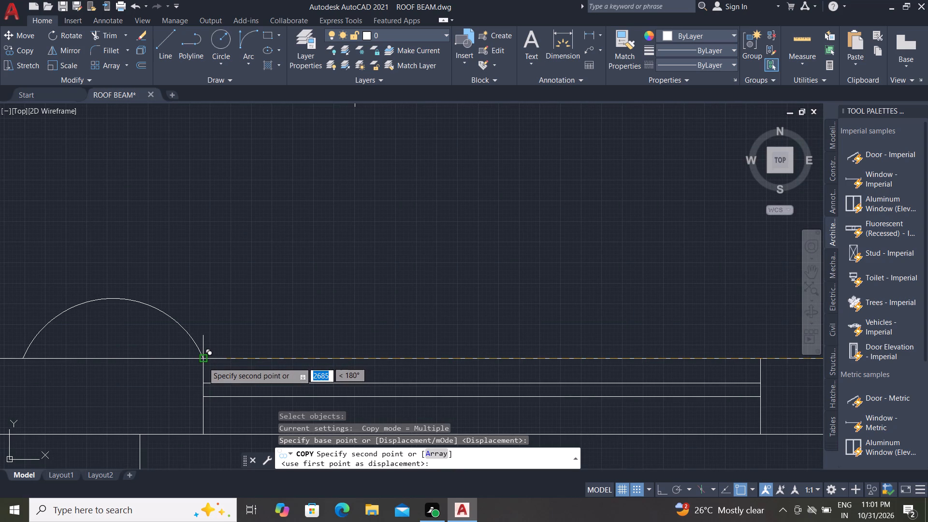
scroll(201, 362, "down", 1)
scroll(148, 365, "down", 1)
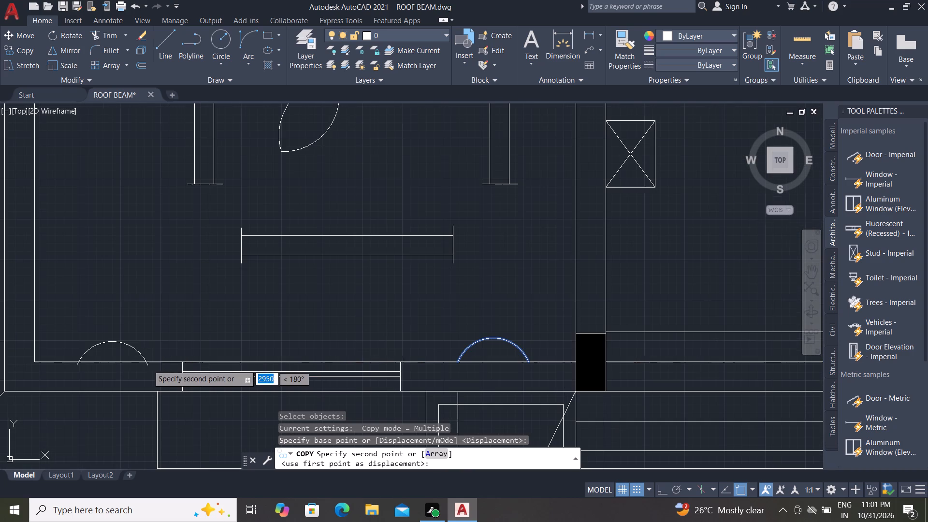
left_click(145, 362)
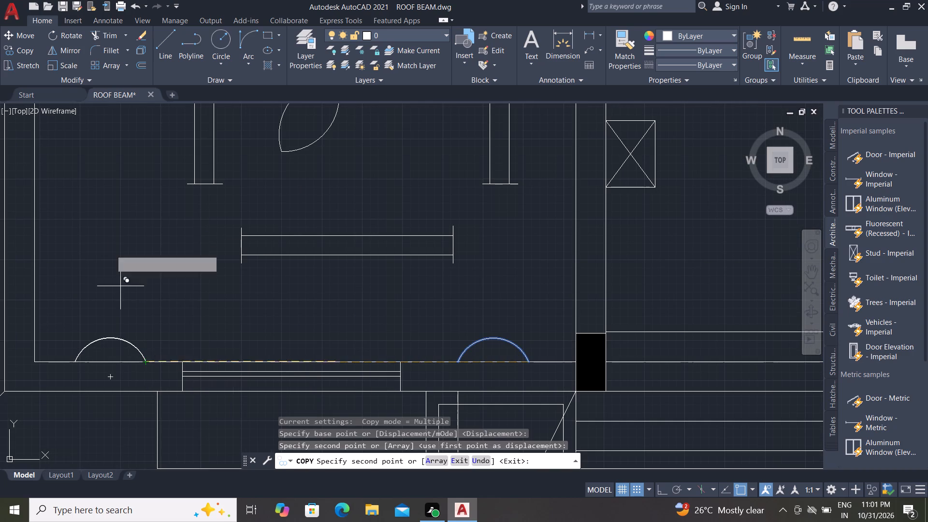
Draw a 200 vertical line upward from the top of the arc on the left side of the lower-left room's window.
left_click(167, 35)
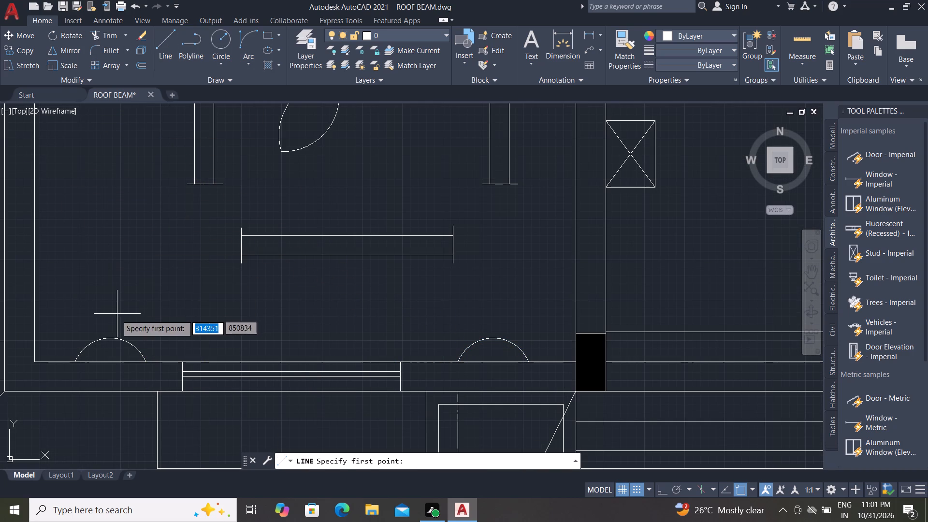
left_click(110, 338)
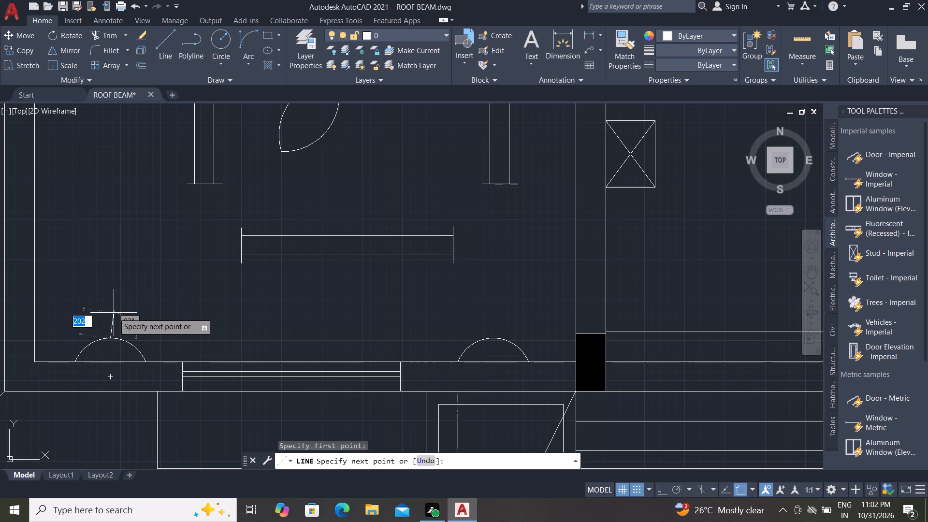
key("F8")
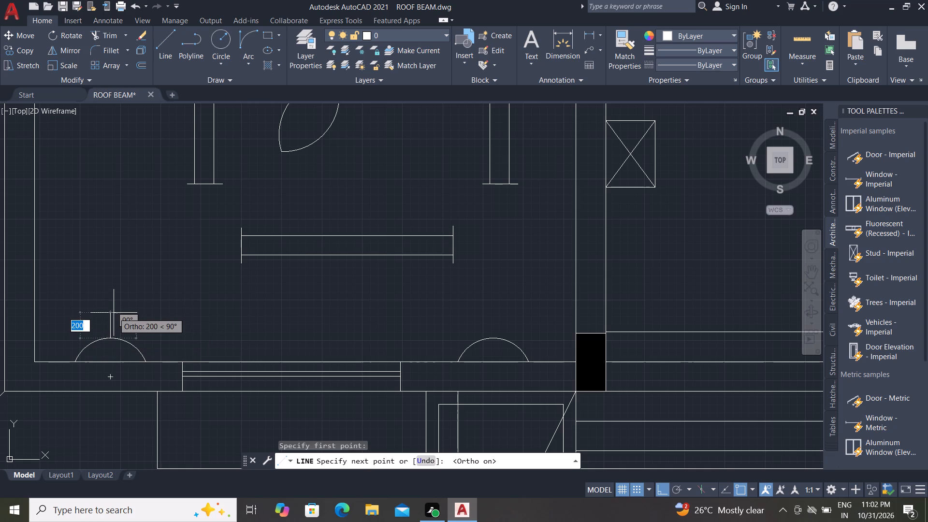
scroll(114, 313, "left", 20)
scroll(114, 313, "left", 20)
scroll(114, 313, "left", 20)
key("2")
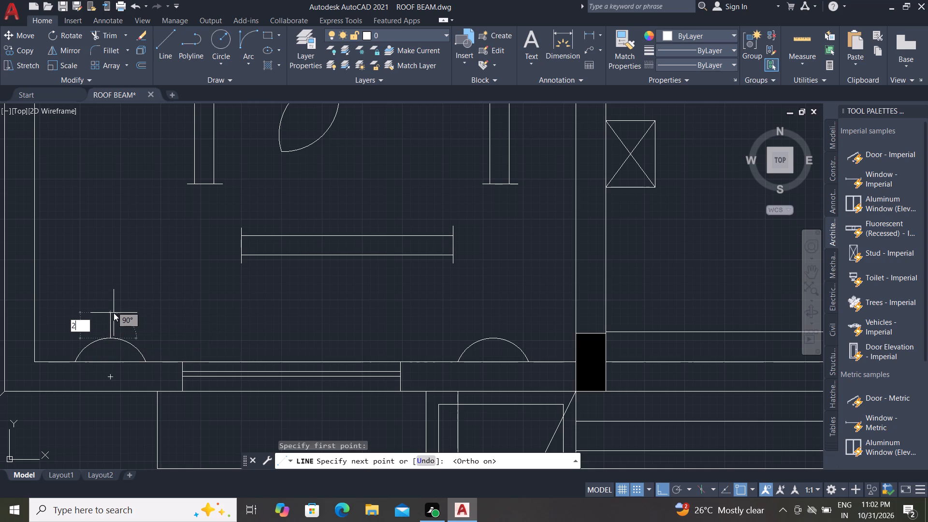
type("00")
key("space")
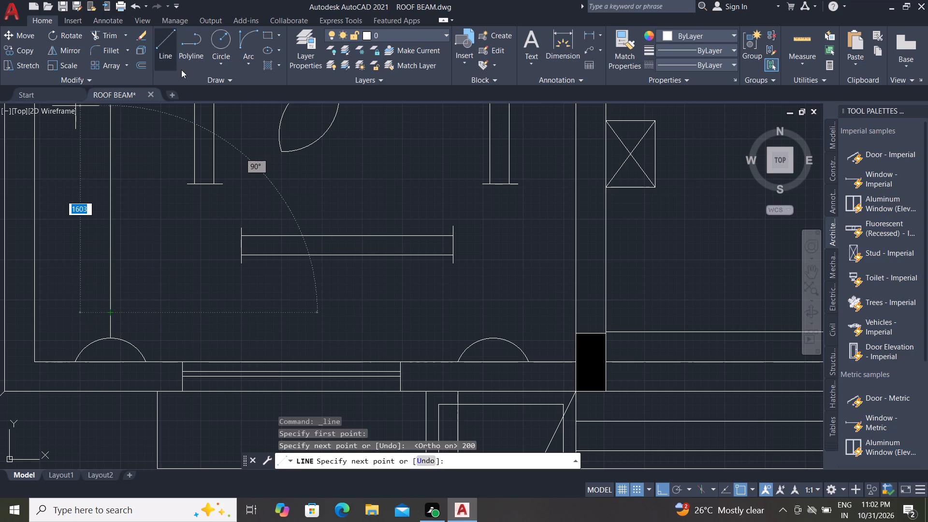
Draw a 200 ray outward at about 21° from the right shoulder of the same arc.
left_click(163, 40)
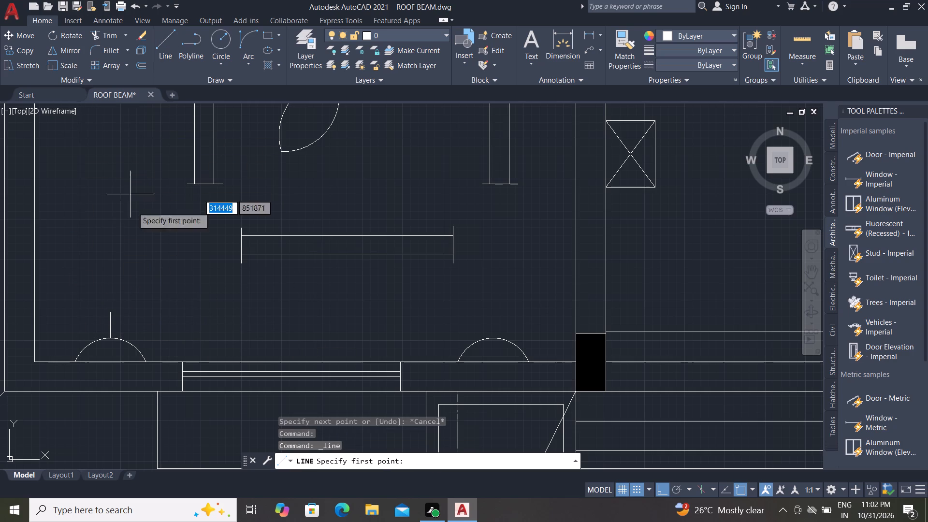
left_click(134, 348)
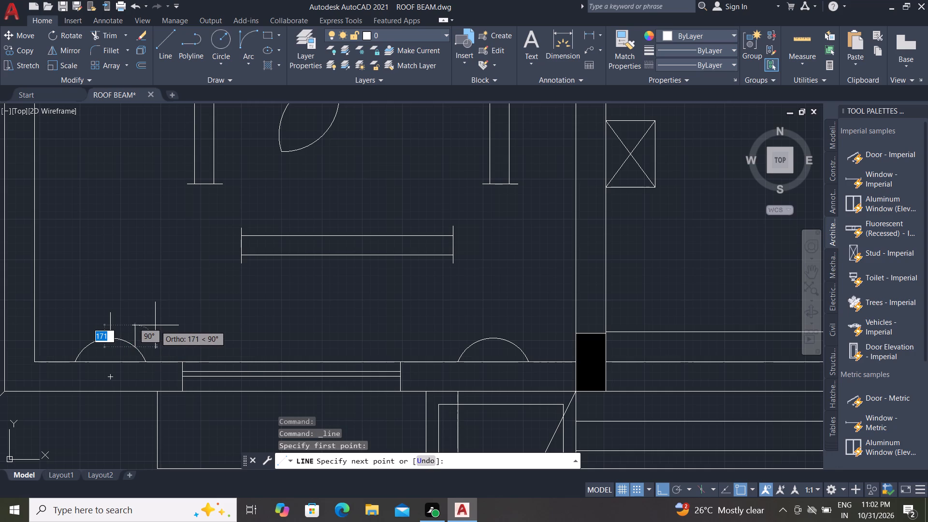
key("F8")
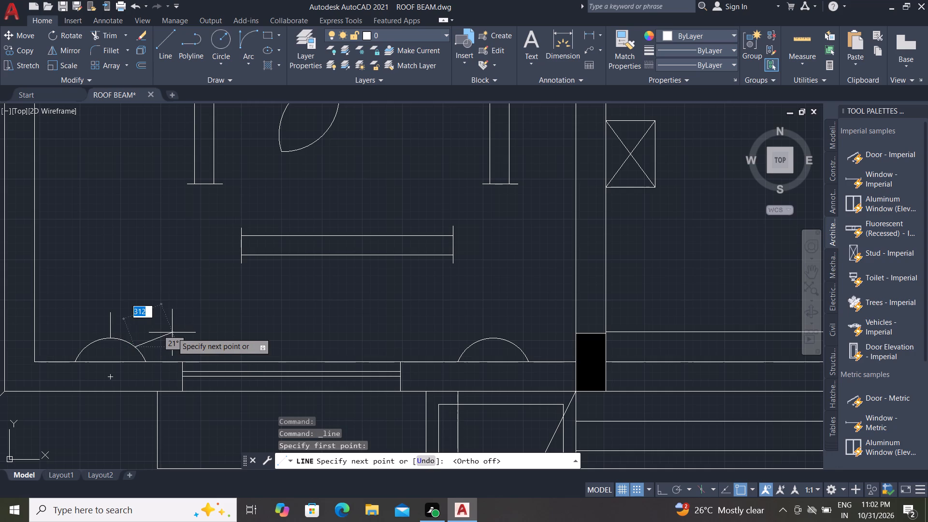
key("2")
type("00")
key("space")
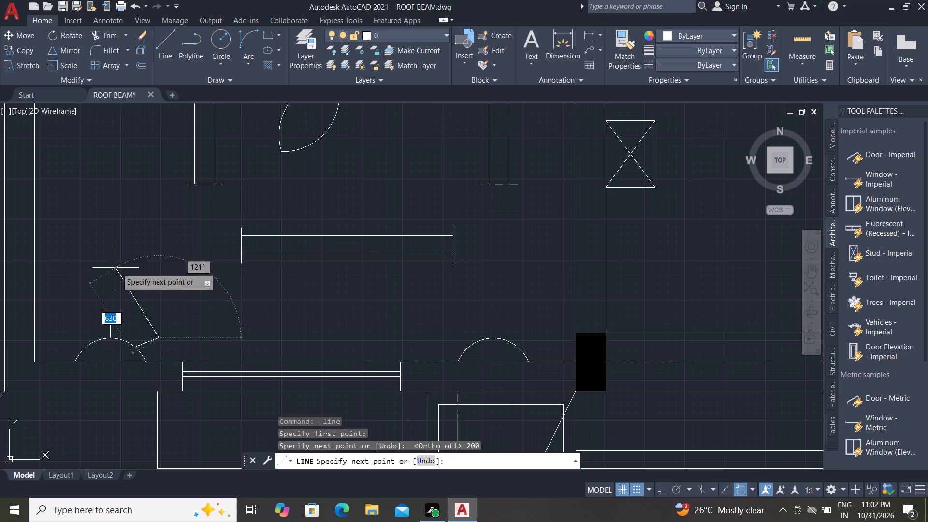
key("Escape")
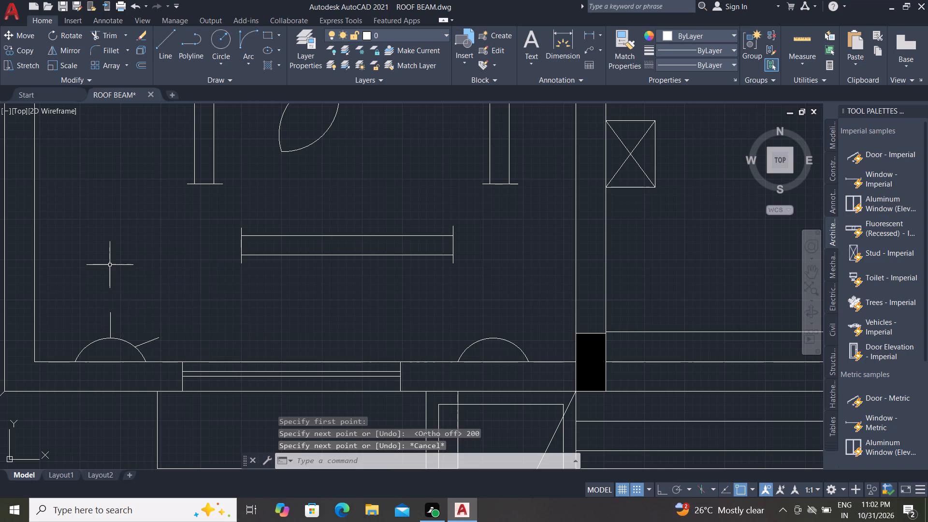
Draw a 200 ray outward at about 135° from the left shoulder of the same arc.
left_click(163, 37)
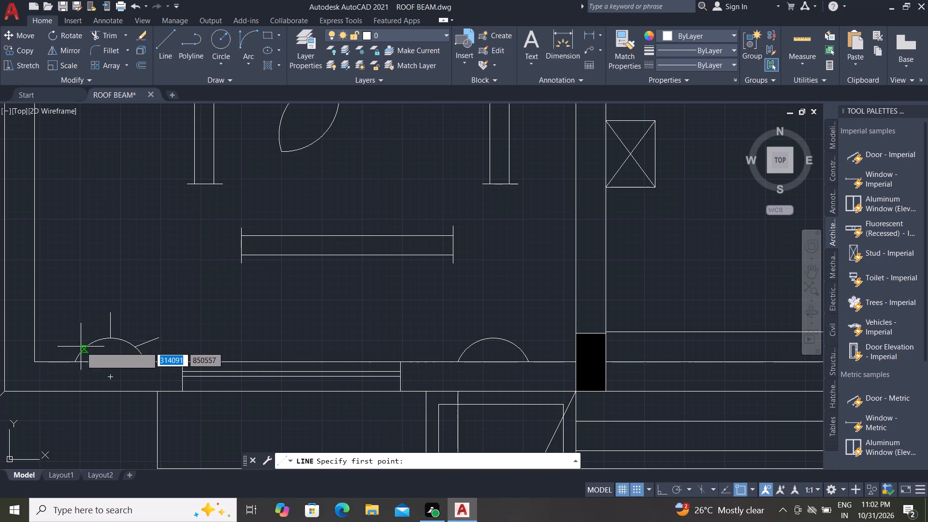
left_click(86, 347)
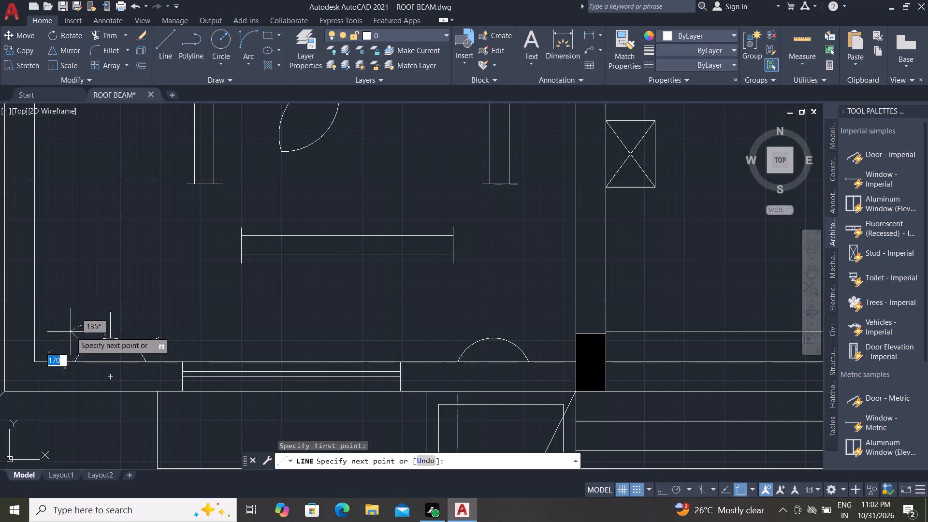
key("2")
type("00")
key("space")
scroll(71, 332, "up", 1)
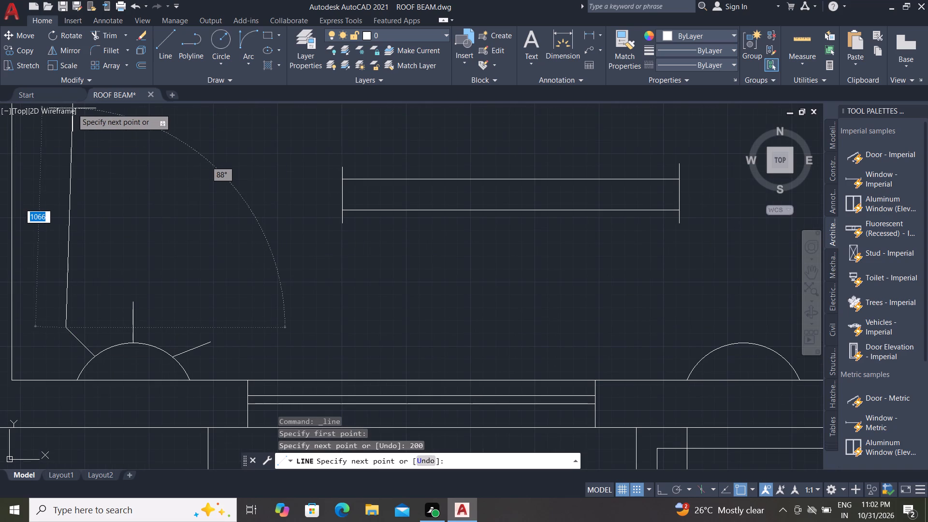
key("Escape")
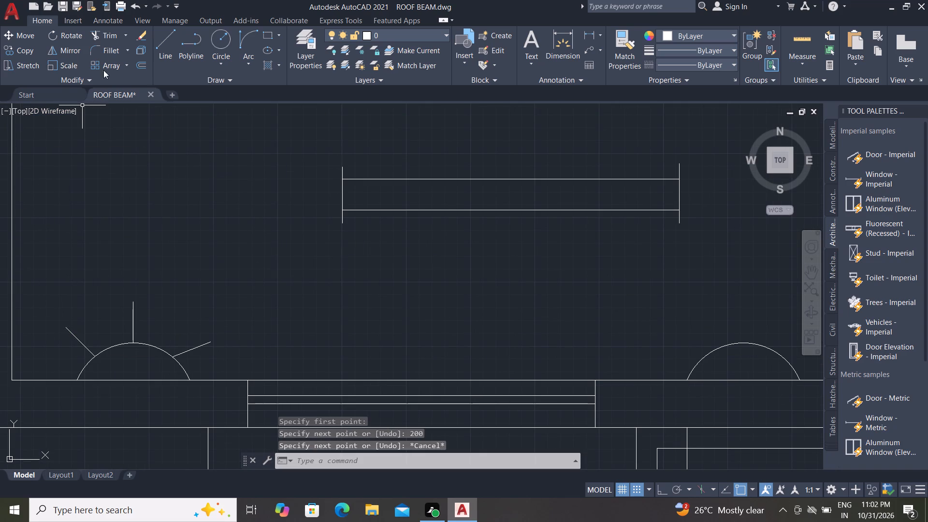
Draw a 200 vertical line upward from the top of the arc beside the black column.
left_click(159, 43)
scroll(112, 124, "down", 1)
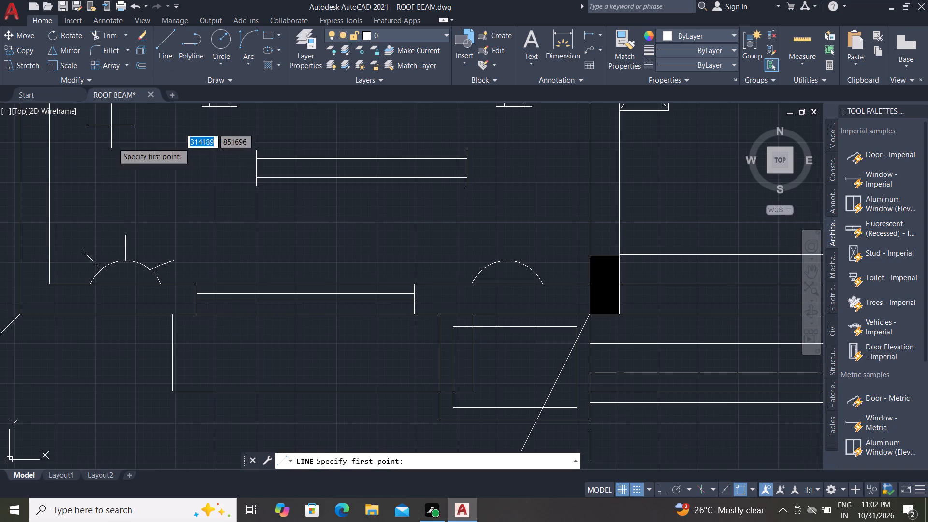
left_click(508, 260)
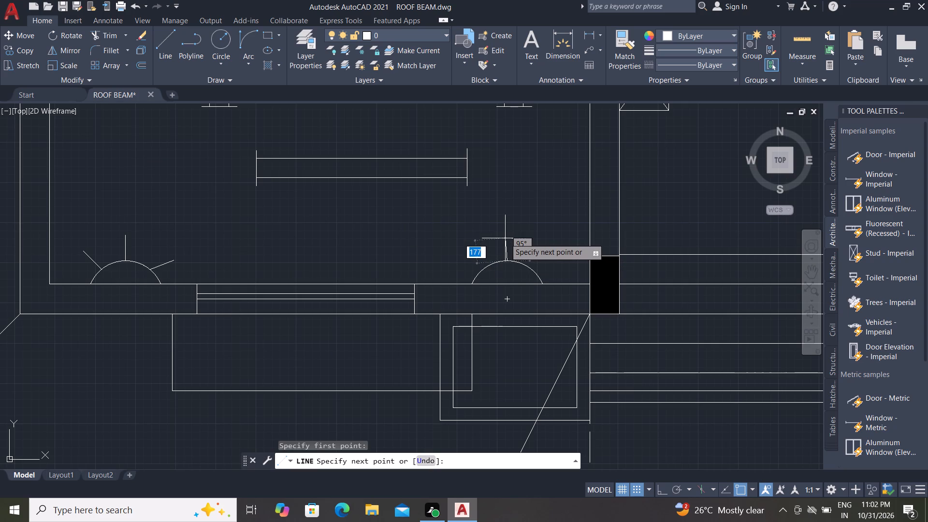
key("F8")
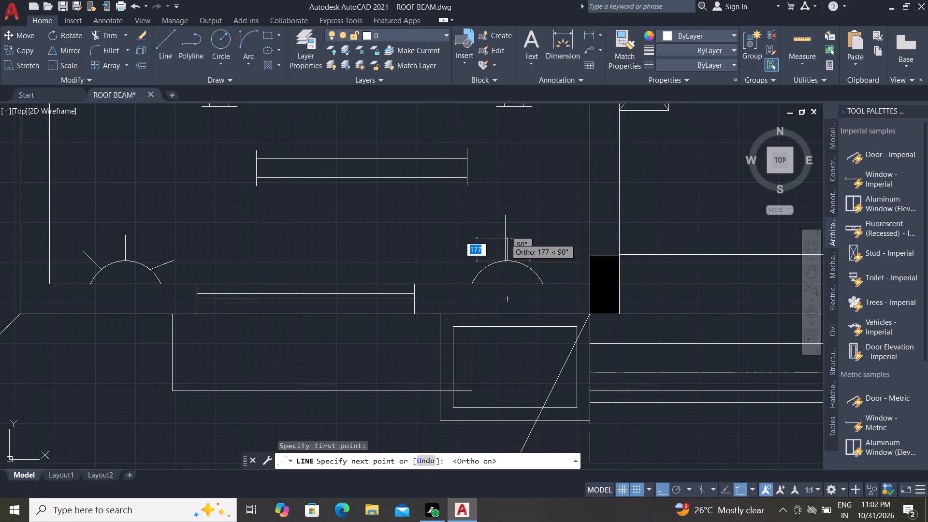
key("2")
type("00")
key("Return")
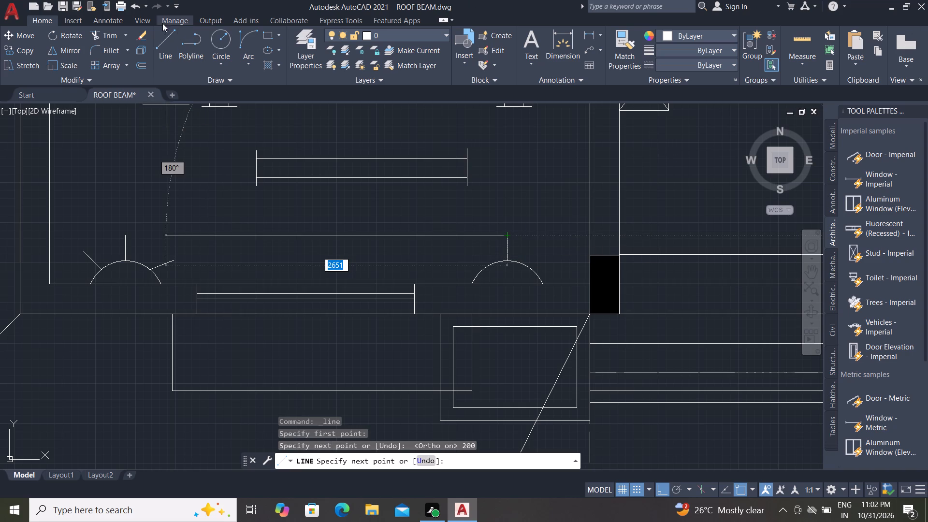
Draw a 200 ray slanting up and outward from the right shoulder of the arc beside the black column.
left_click(165, 37)
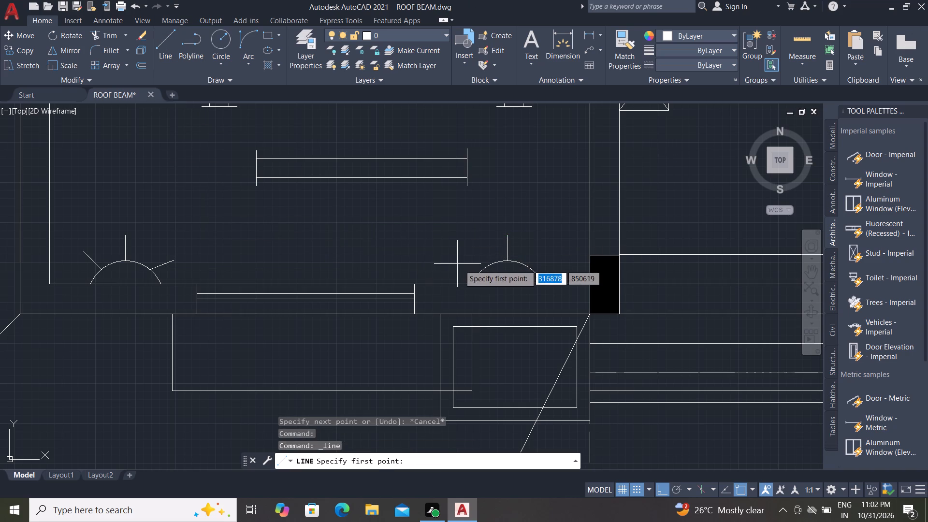
scroll(510, 276, "up", 1)
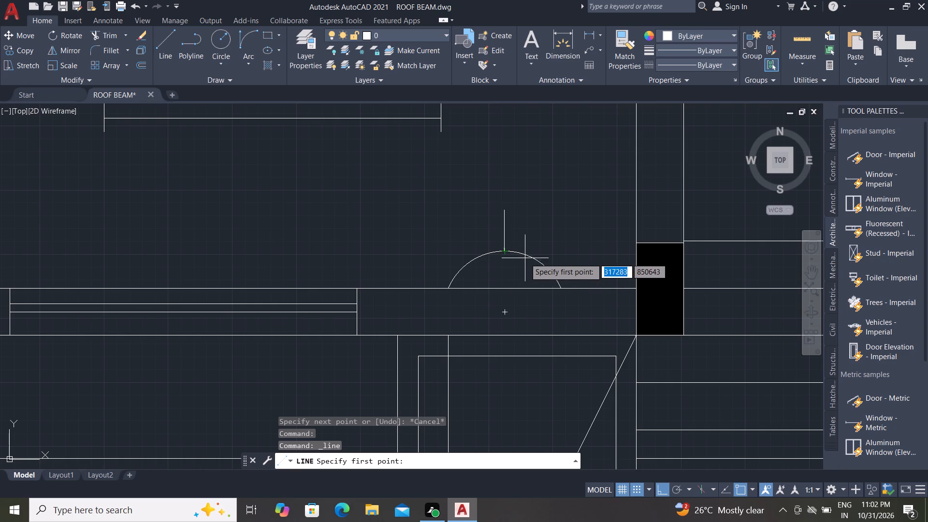
left_click(545, 269)
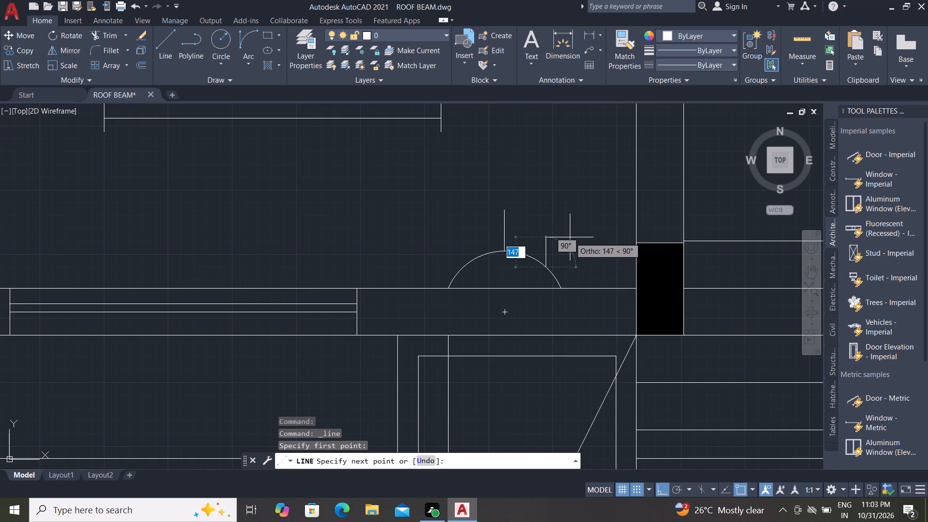
key("F8")
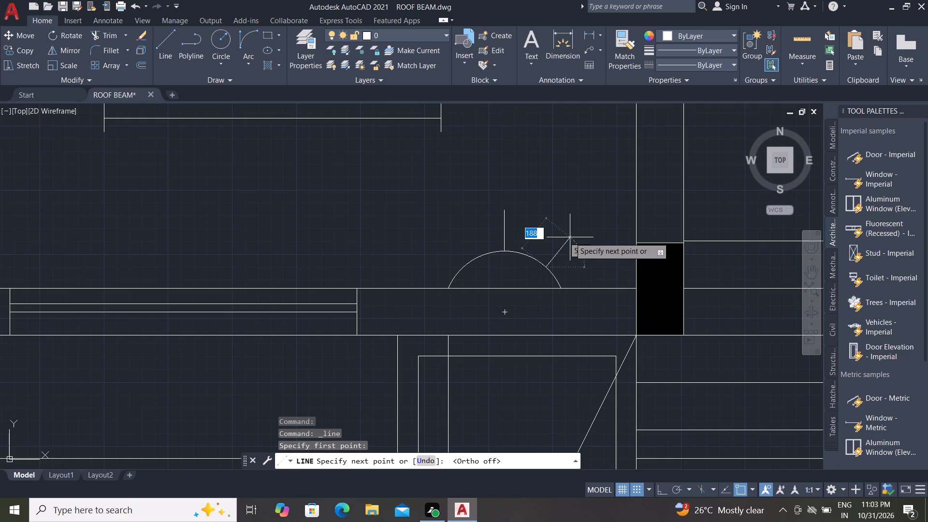
key("2")
key("0")
key("0")
key("space")
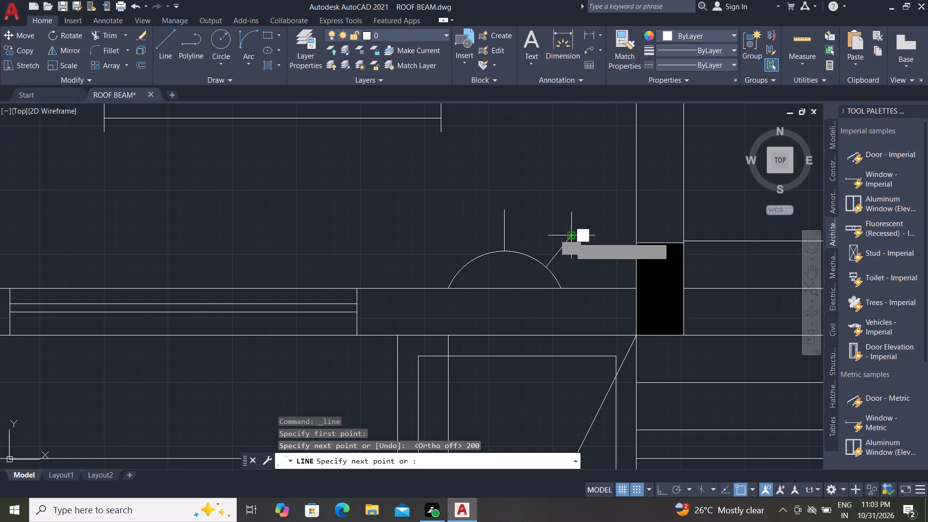
key("Escape")
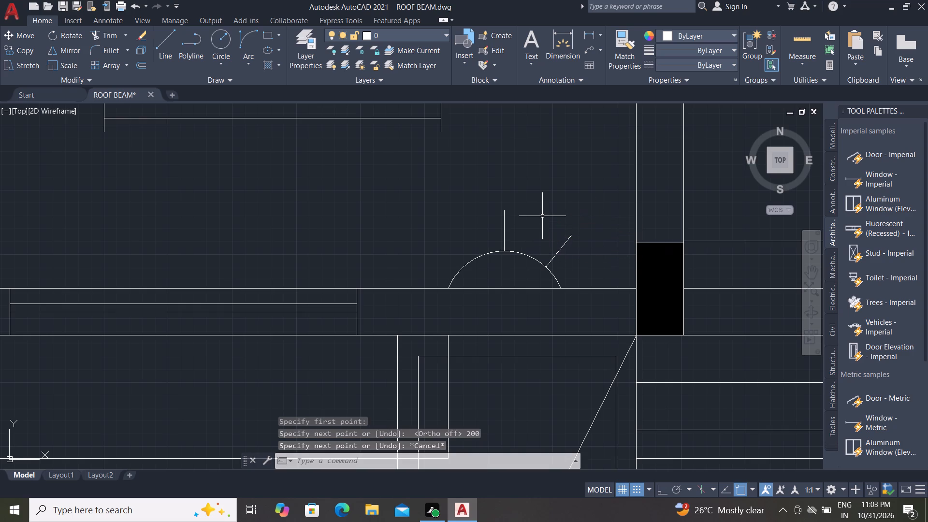
Draw a 200 ray outward at about 116° from the left shoulder of the arc beside the black column.
left_click(160, 42)
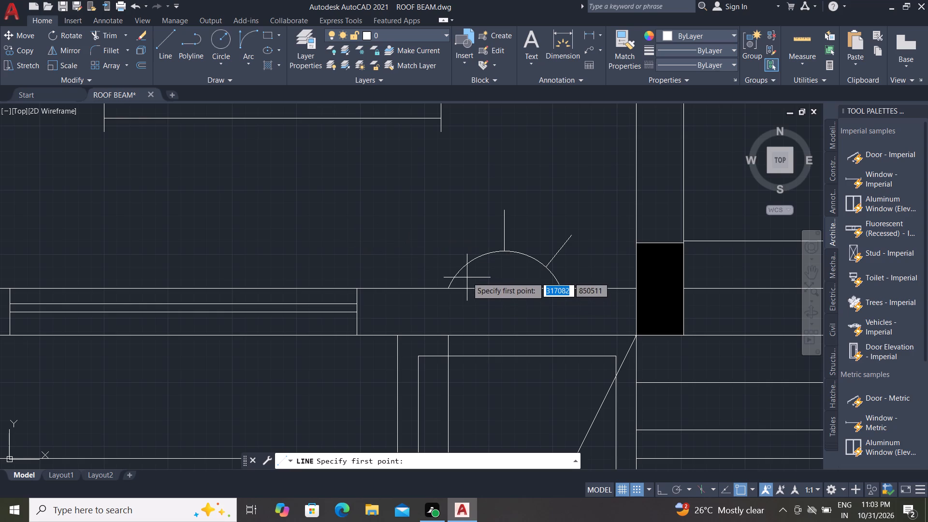
left_click(467, 265)
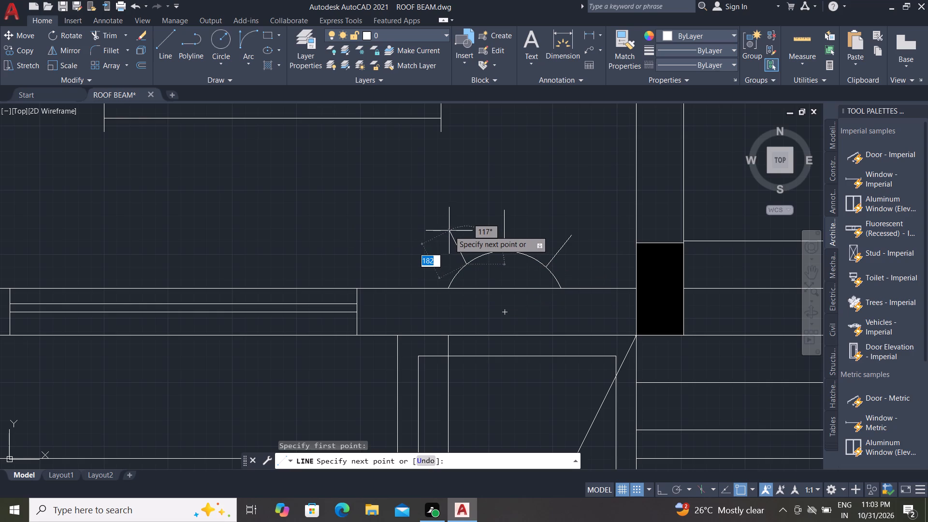
key("2")
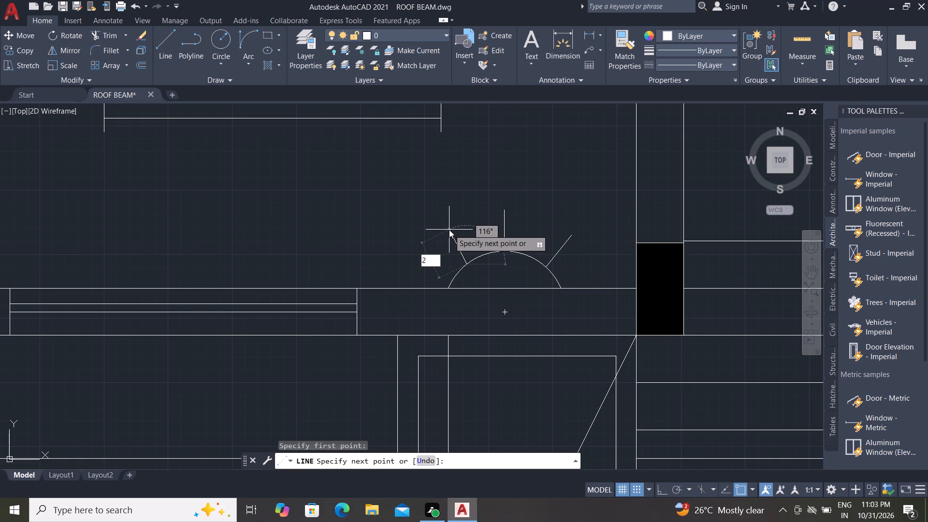
type("00")
key("space")
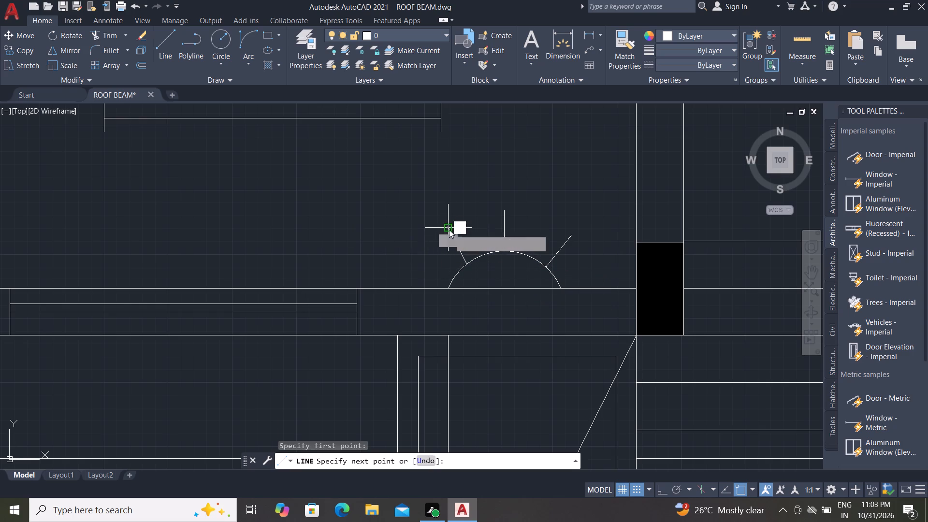
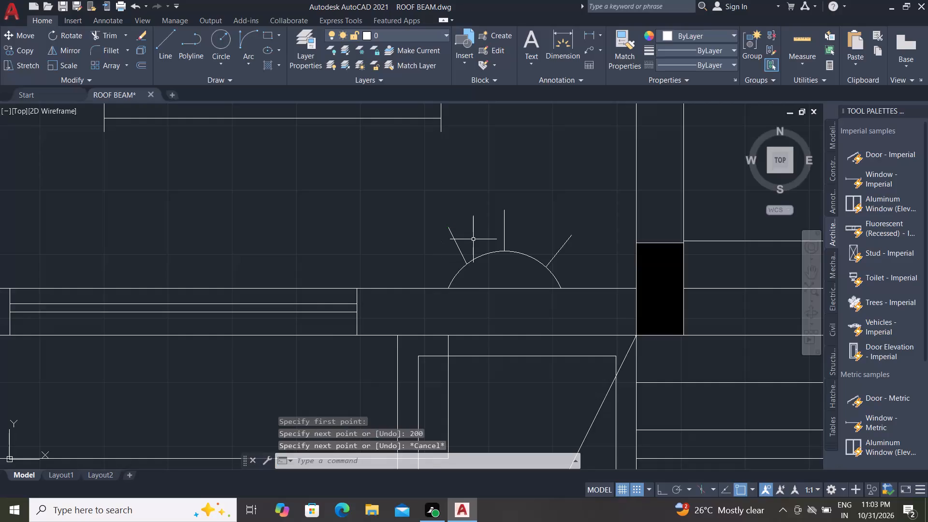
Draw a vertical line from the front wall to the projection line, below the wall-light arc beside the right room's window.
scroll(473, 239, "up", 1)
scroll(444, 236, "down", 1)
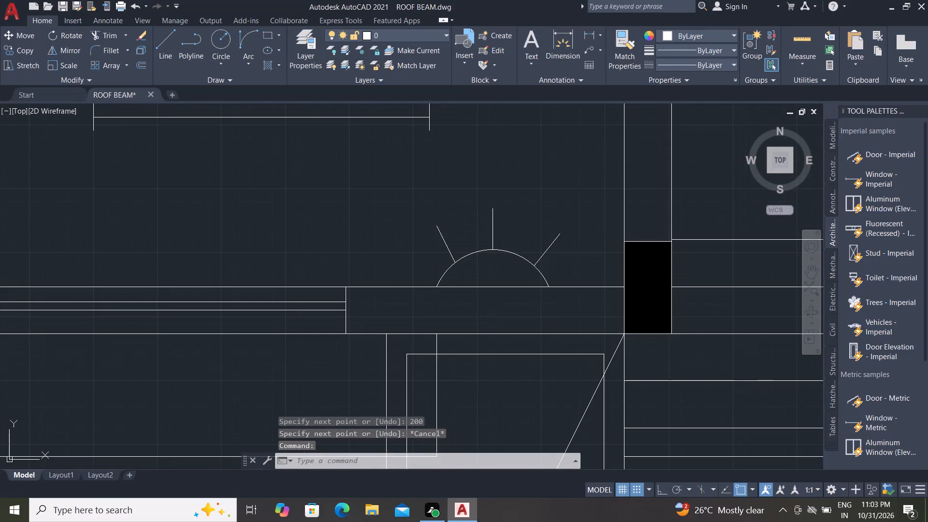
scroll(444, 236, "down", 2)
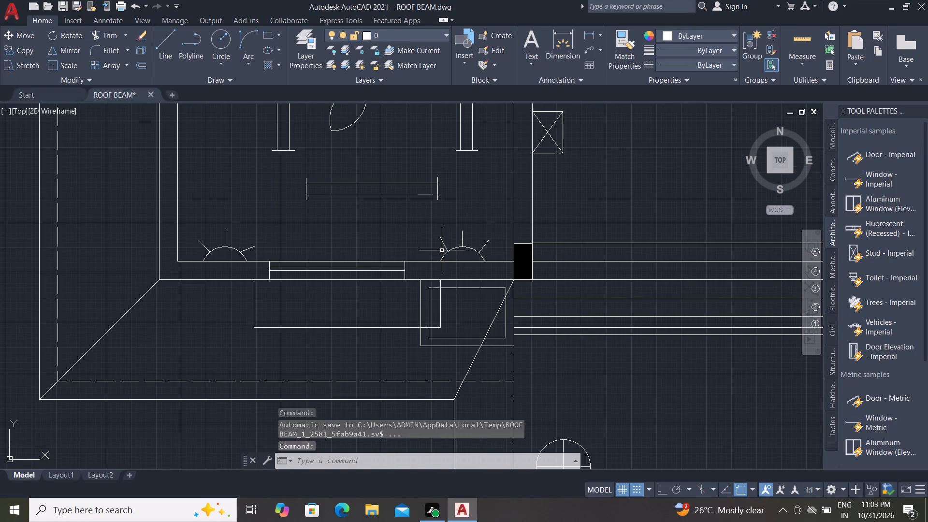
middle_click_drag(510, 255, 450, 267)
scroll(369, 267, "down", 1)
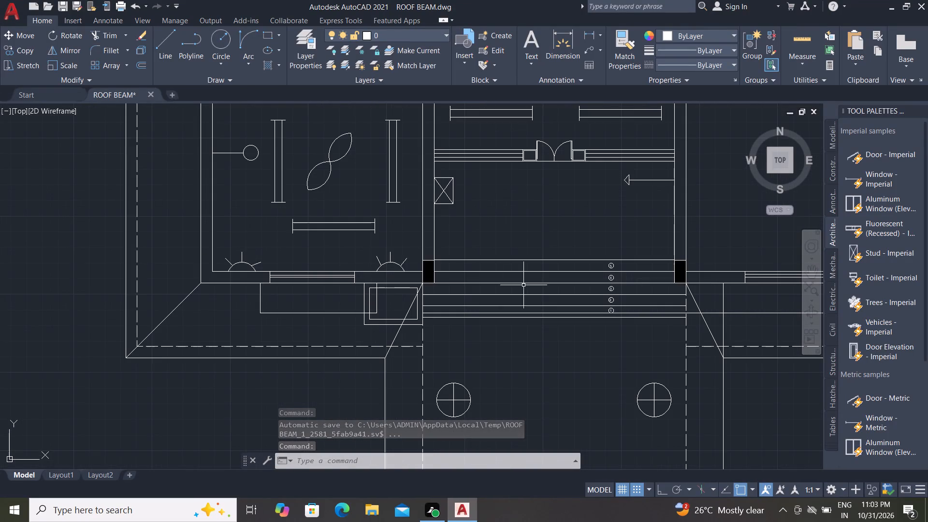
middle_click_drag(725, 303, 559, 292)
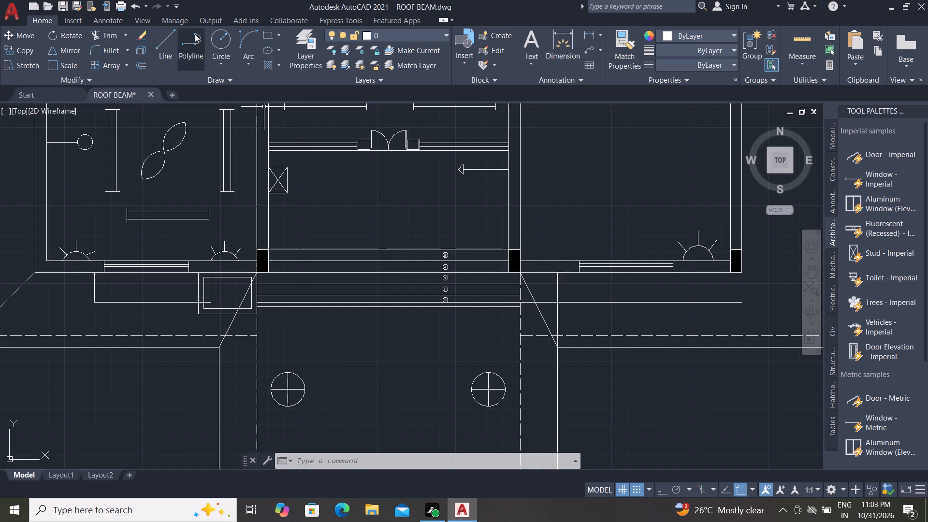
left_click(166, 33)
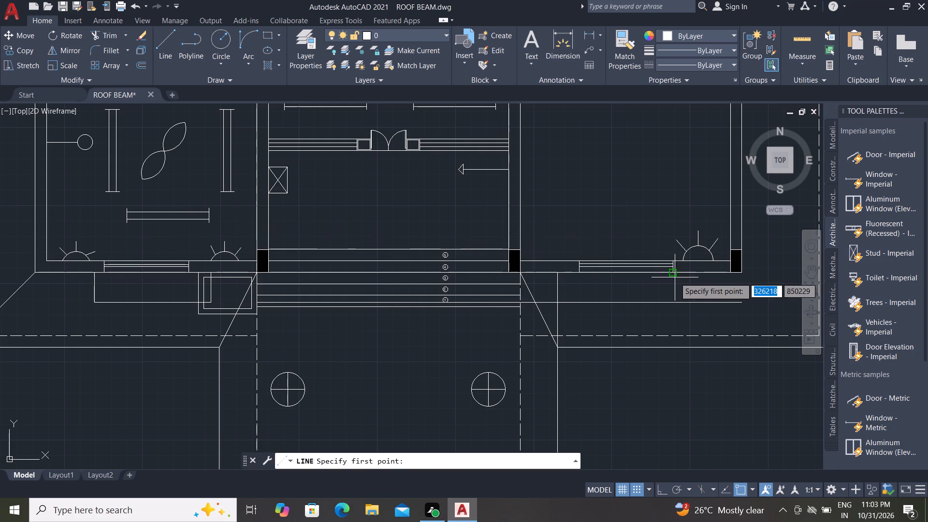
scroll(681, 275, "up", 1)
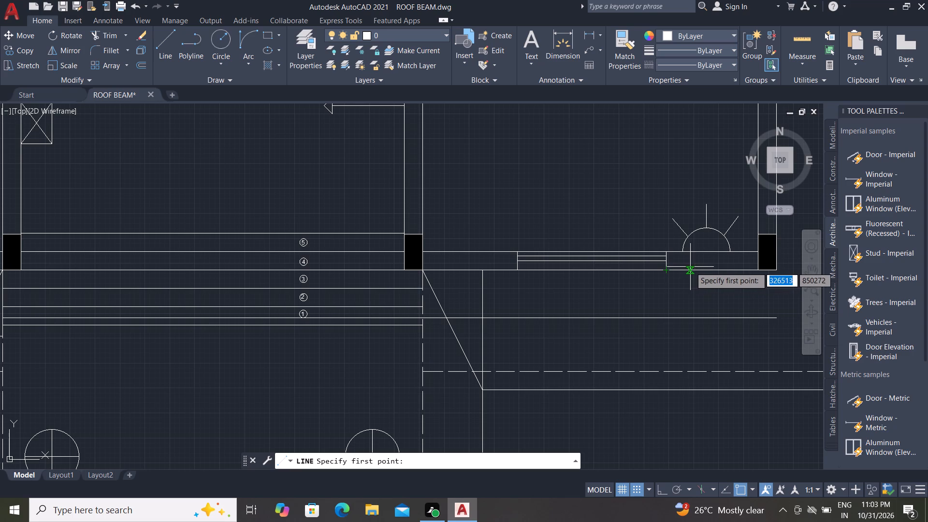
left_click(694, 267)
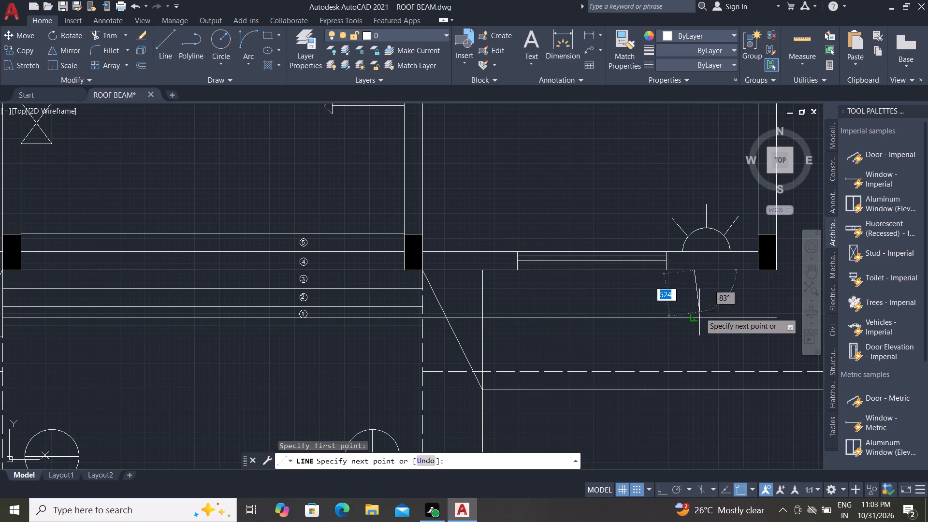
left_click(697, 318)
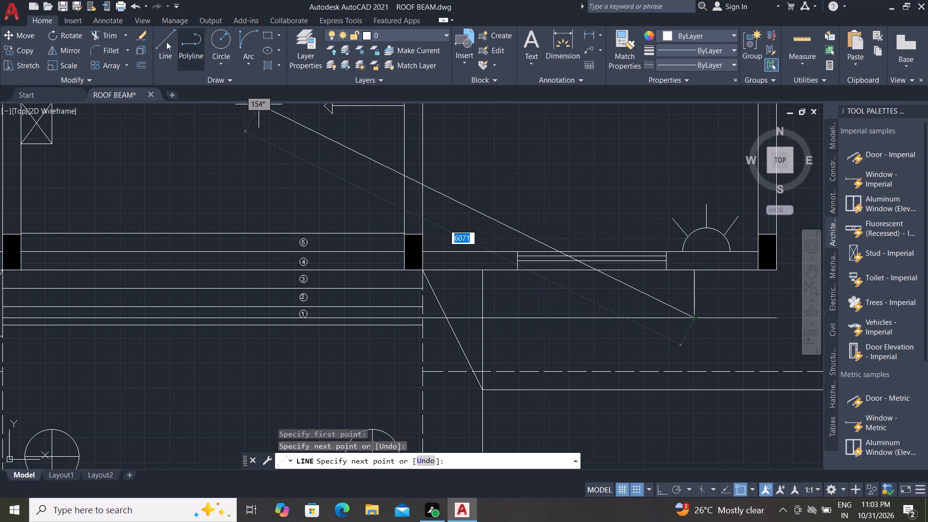
Draw a vertical line from the front wall down to the projection line, just left of the right room's window.
left_click(163, 39)
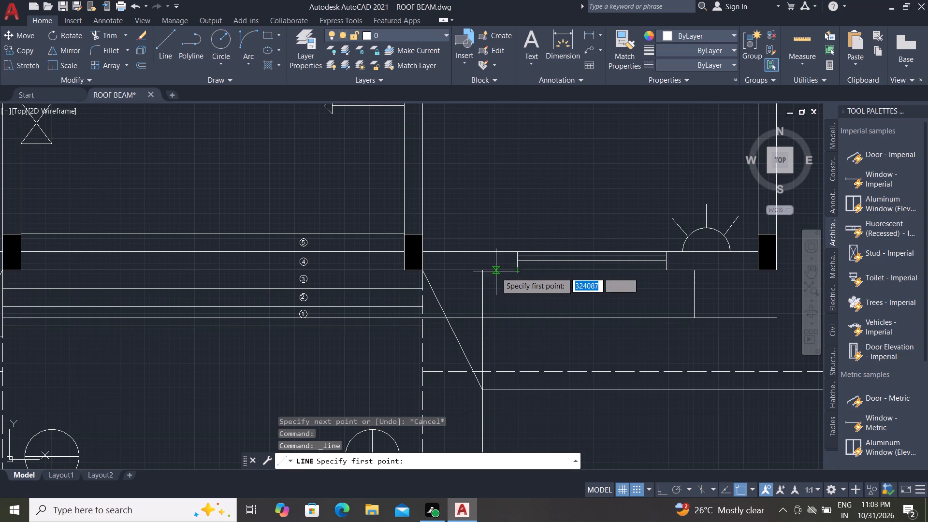
left_click(496, 272)
left_click(498, 320)
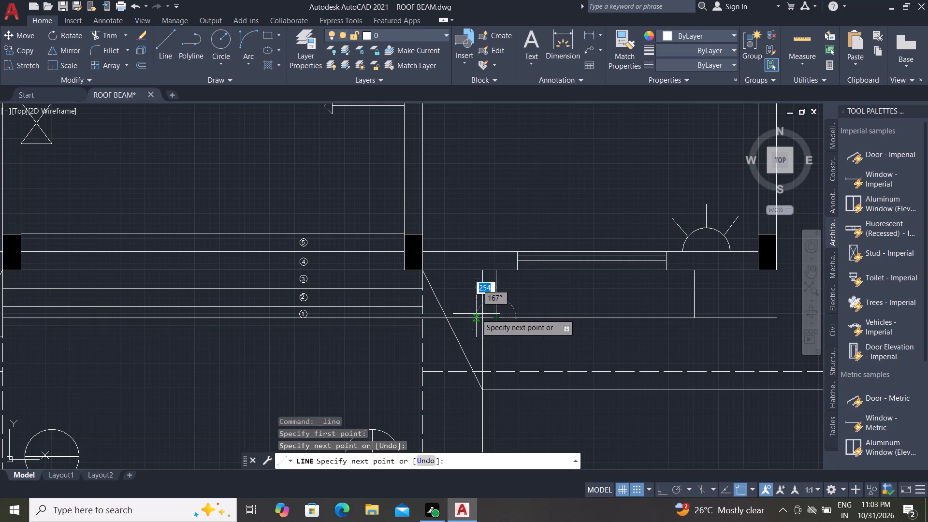
key("Escape")
Trim the projection line across the porch steps and up to the new vertical left of the right room's window.
type("TR")
key("space")
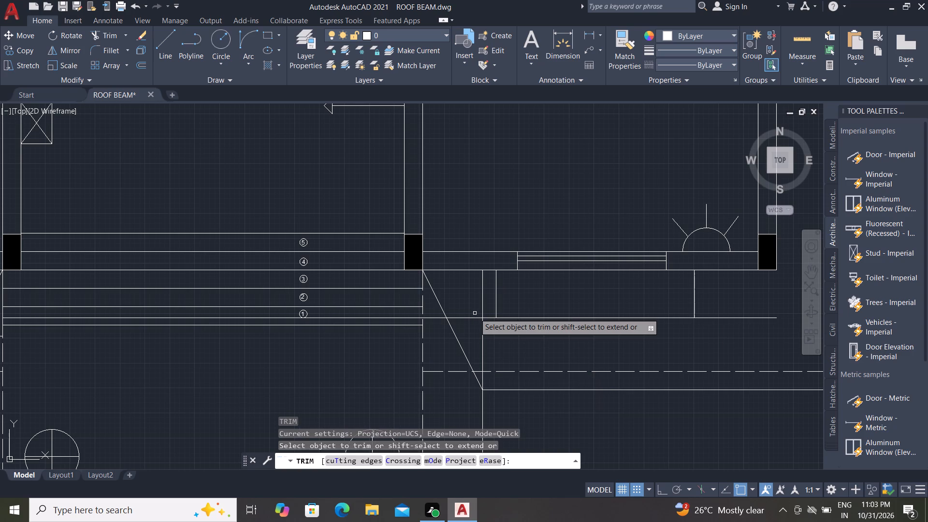
scroll(450, 318, "down", 1)
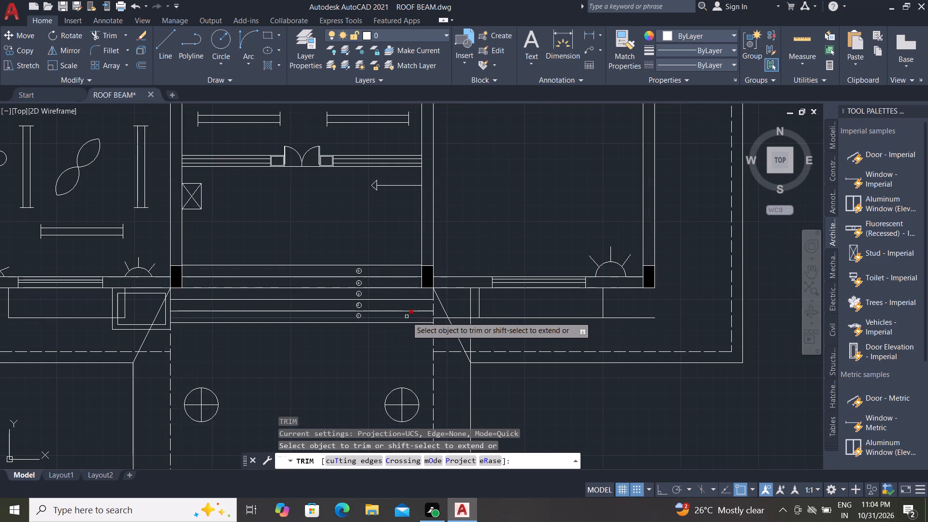
left_click(406, 317)
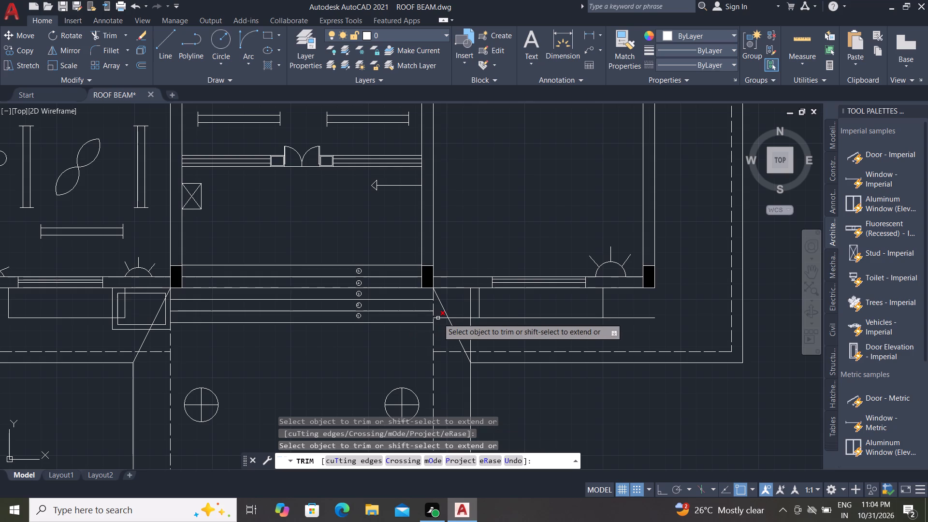
left_click(440, 317)
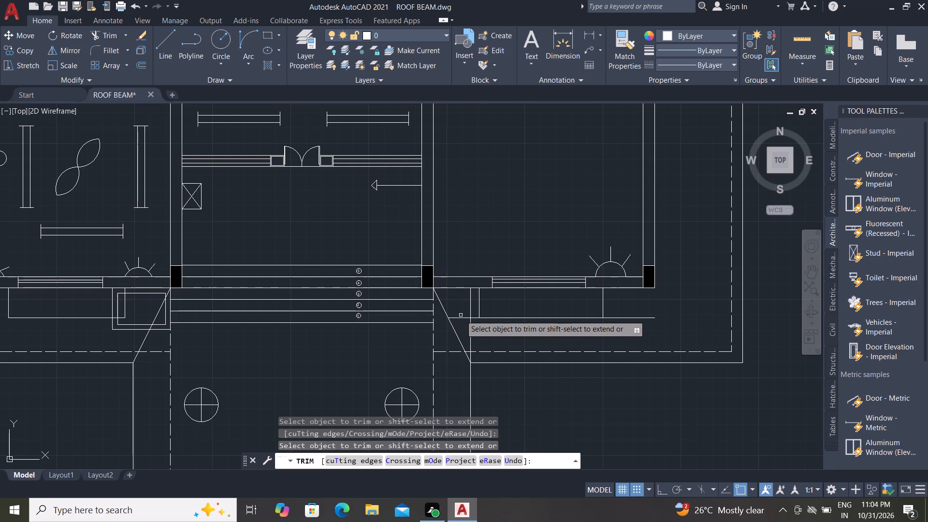
left_click(462, 318)
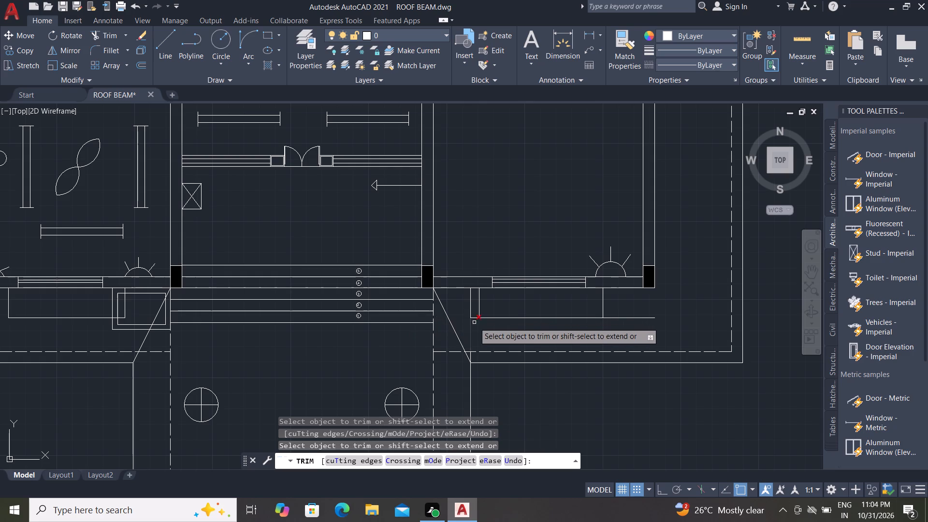
scroll(473, 322, "up", 3)
left_click(475, 304)
left_click(479, 315)
scroll(479, 317, "down", 2)
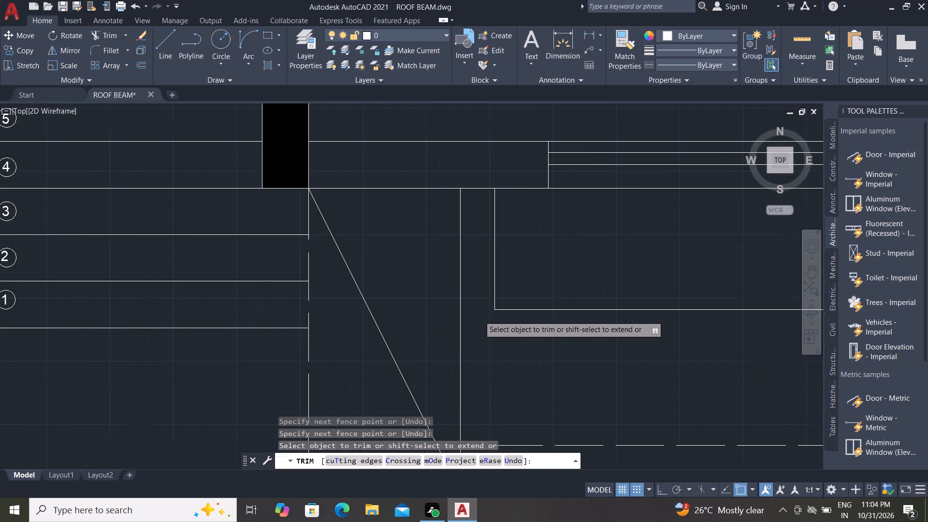
scroll(479, 317, "down", 1)
scroll(606, 296, "up", 1)
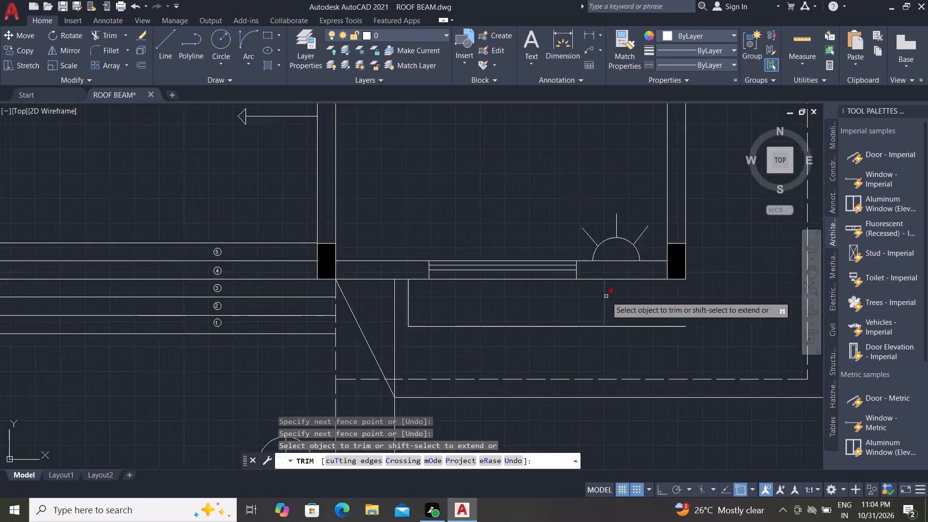
scroll(606, 296, "up", 2)
key("Escape")
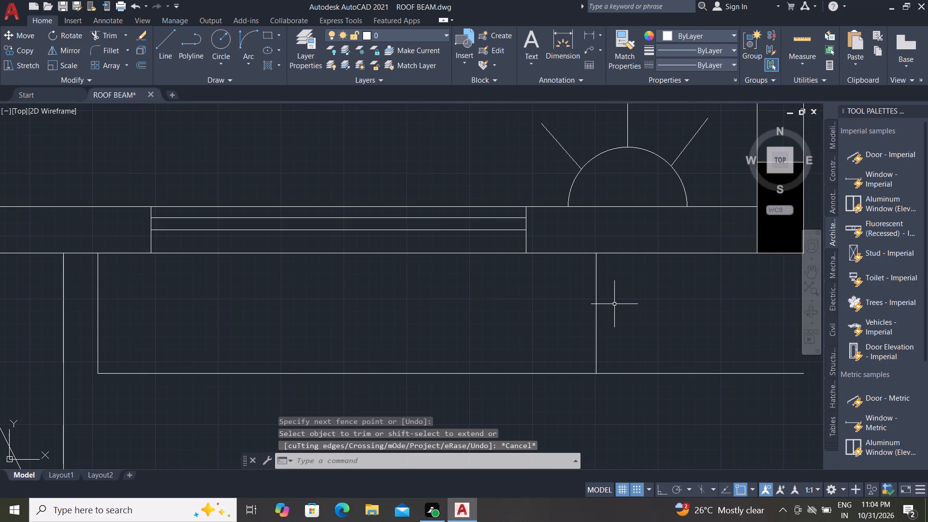
Draw a 600 vertical line from the front wall to the projection line, just right of the right room's window.
type("L")
key("space")
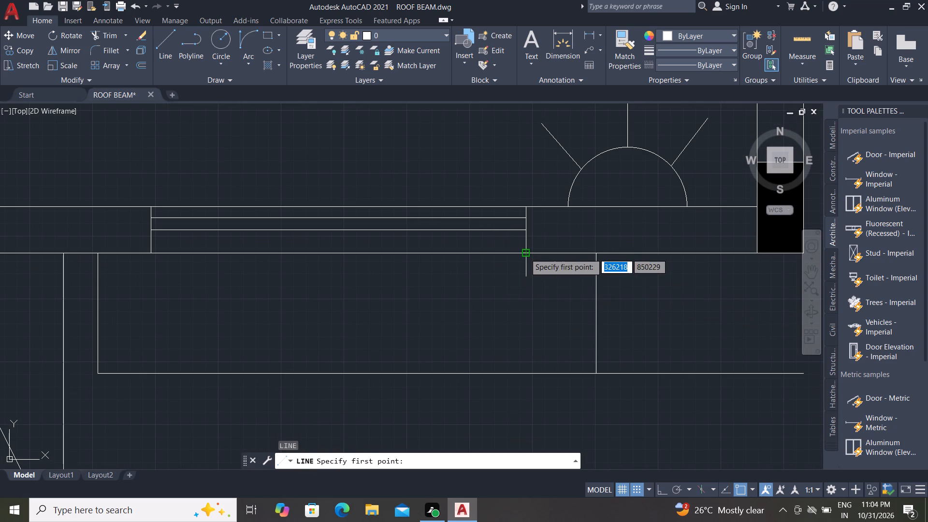
left_click(561, 253)
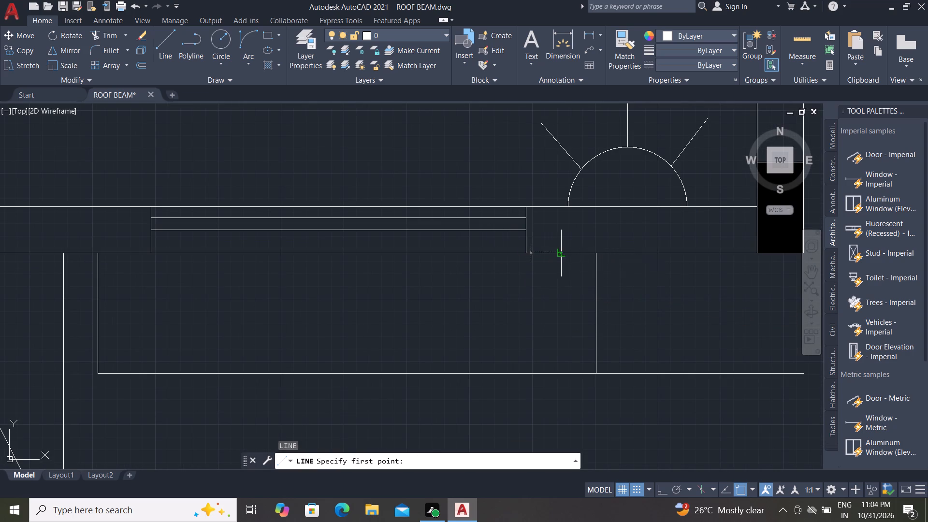
left_click(561, 376)
key("Escape")
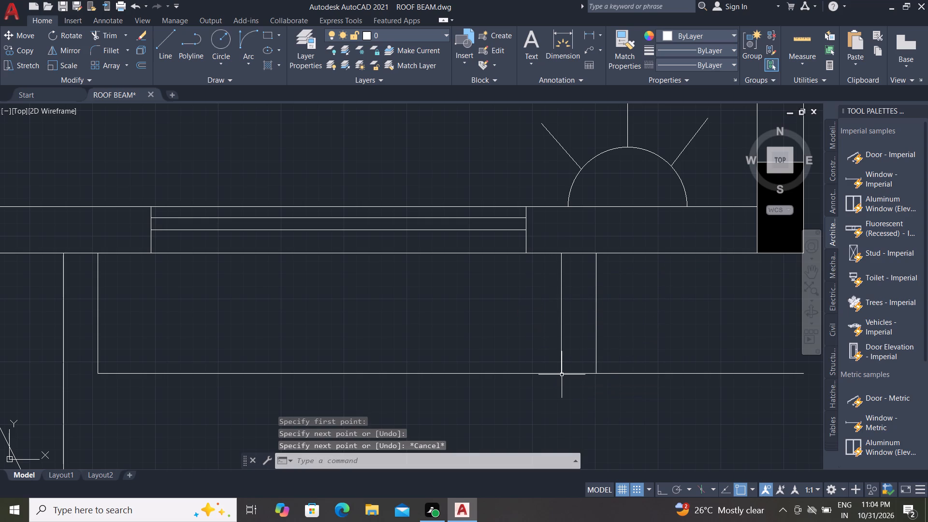
Trim away the outer vertical and the projection line's excess beyond the 600 line, closing the right window's projection.
type("TR")
key("space")
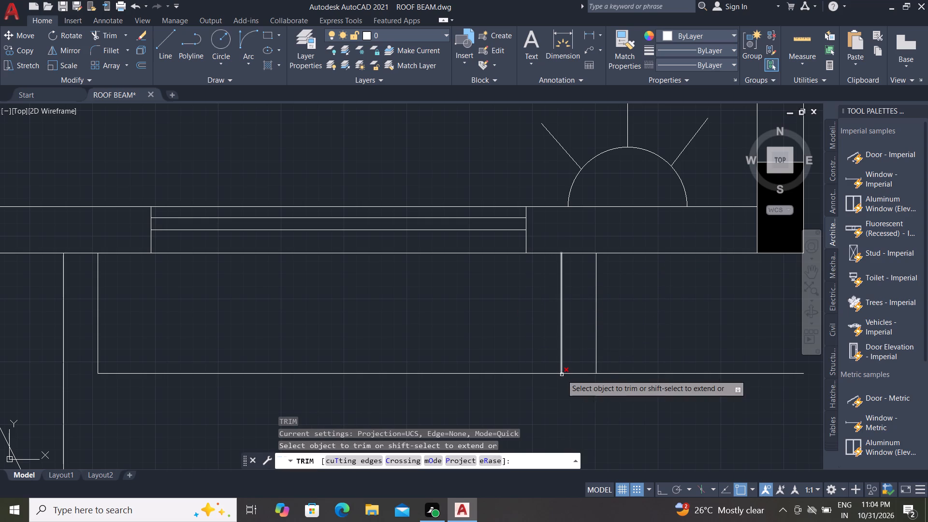
scroll(590, 364, "down", 1)
left_click(592, 353)
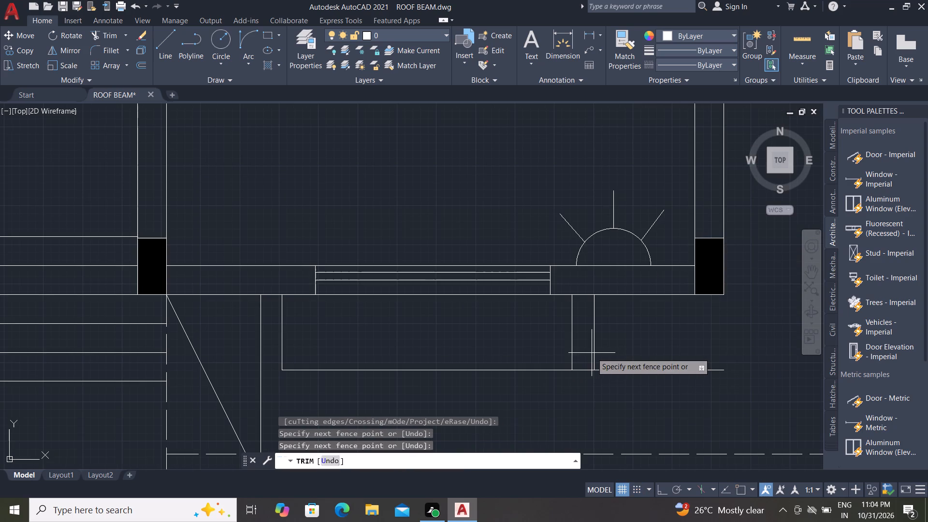
left_click(599, 349)
left_click(599, 360)
left_click(599, 389)
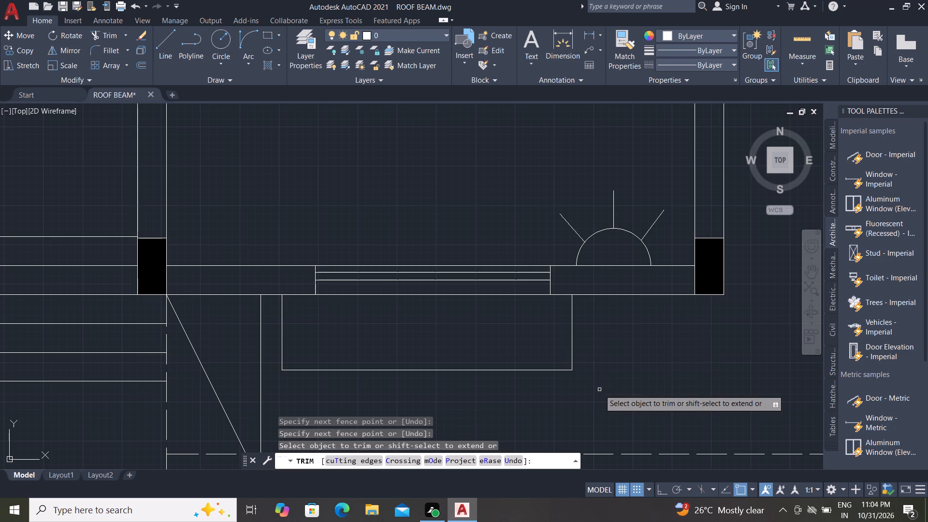
Draw a diagonal line from the right corner column's outer bottom corner to the outer roof outline's bottom-right corner.
scroll(599, 390, "down", 1)
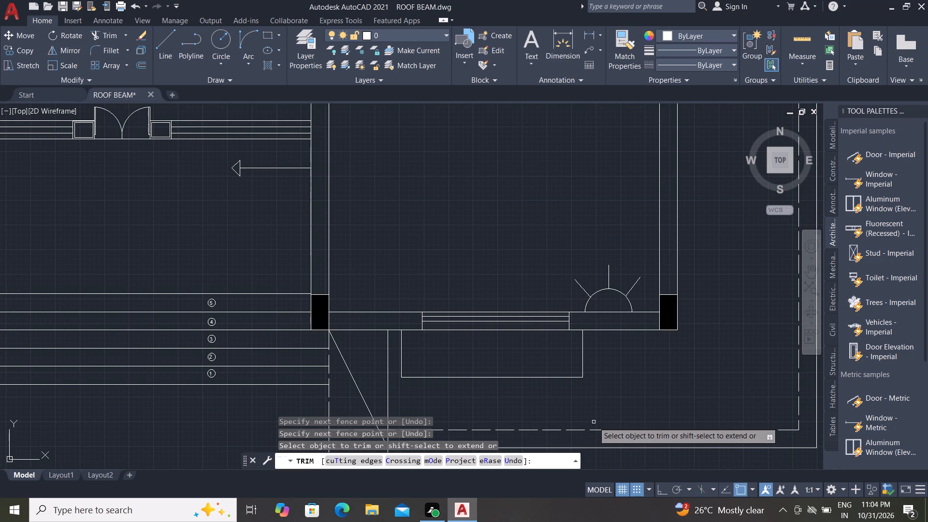
scroll(594, 419, "down", 1)
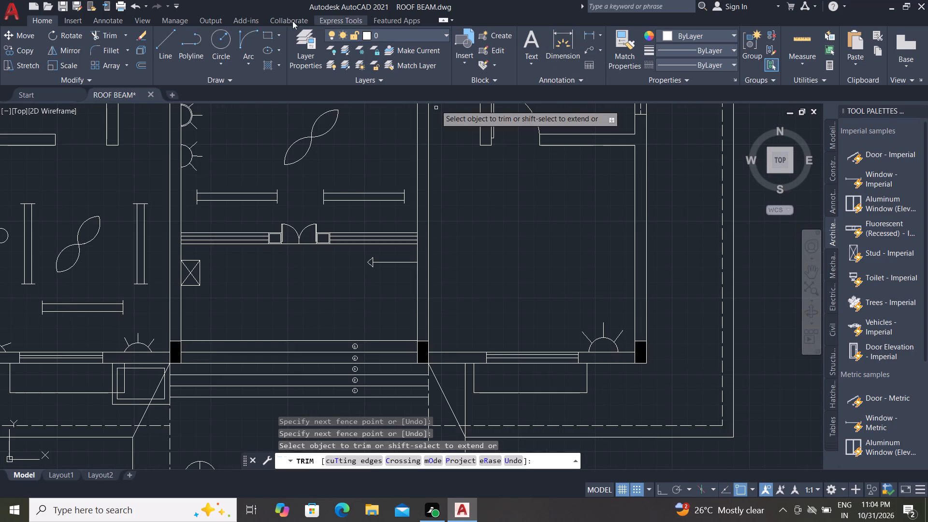
left_click(168, 35)
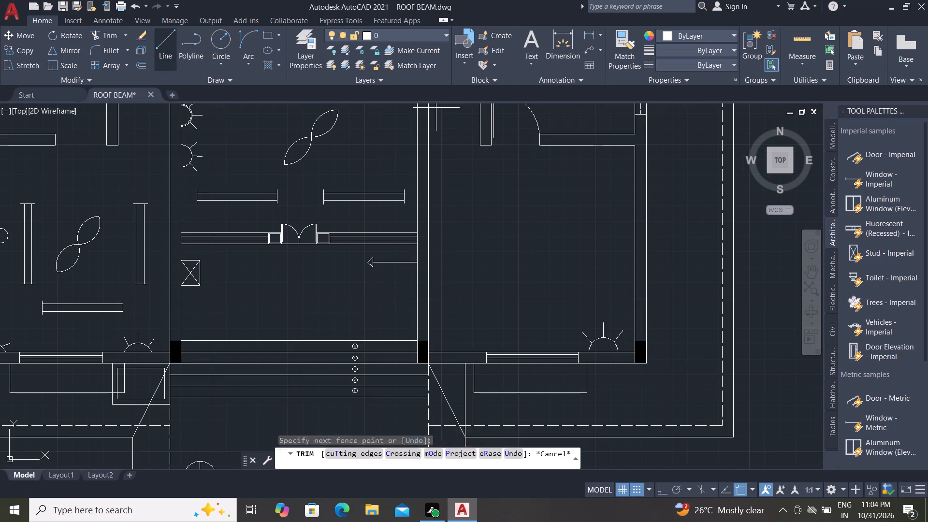
left_click(647, 363)
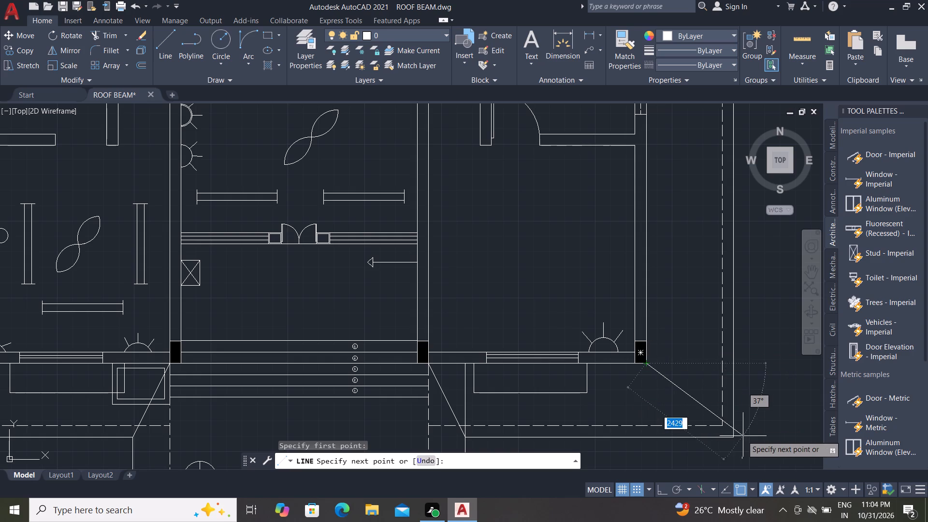
left_click(734, 439)
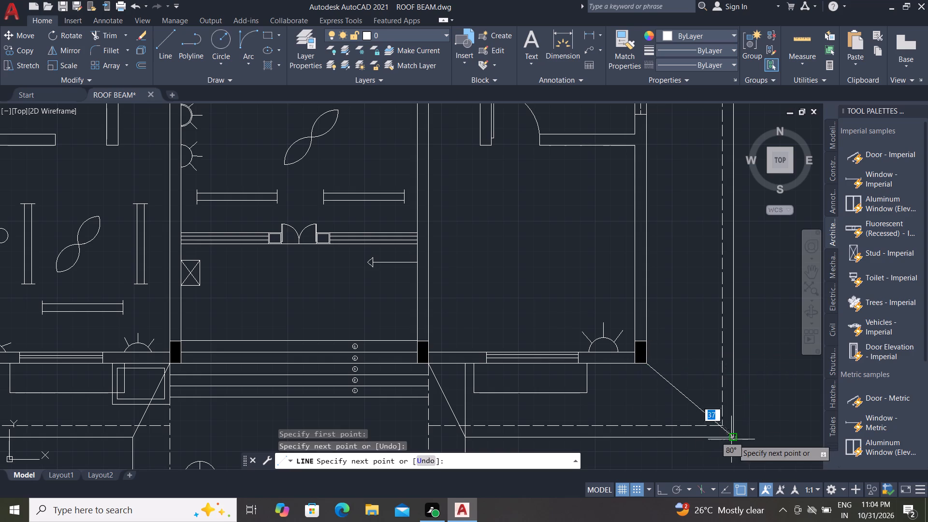
scroll(732, 436, "up", 2)
key("Escape")
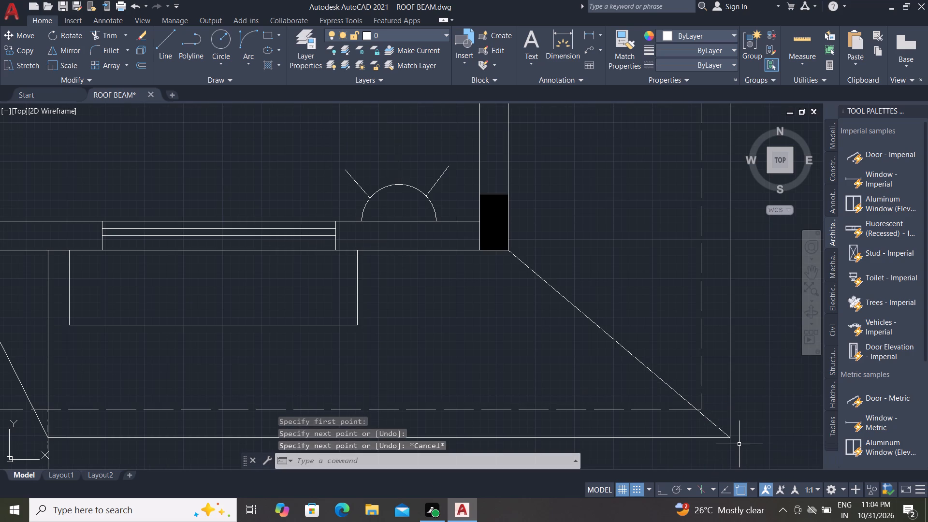
Draw a rectangle about 1248 by 690 from the right room's front wall to the lowest porch step's right end.
scroll(709, 393, "down", 3)
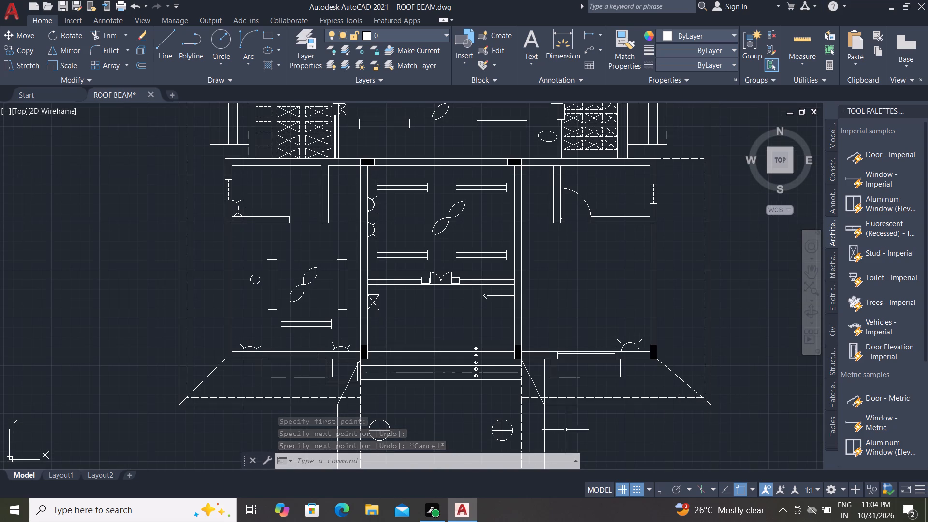
scroll(567, 393, "up", 3)
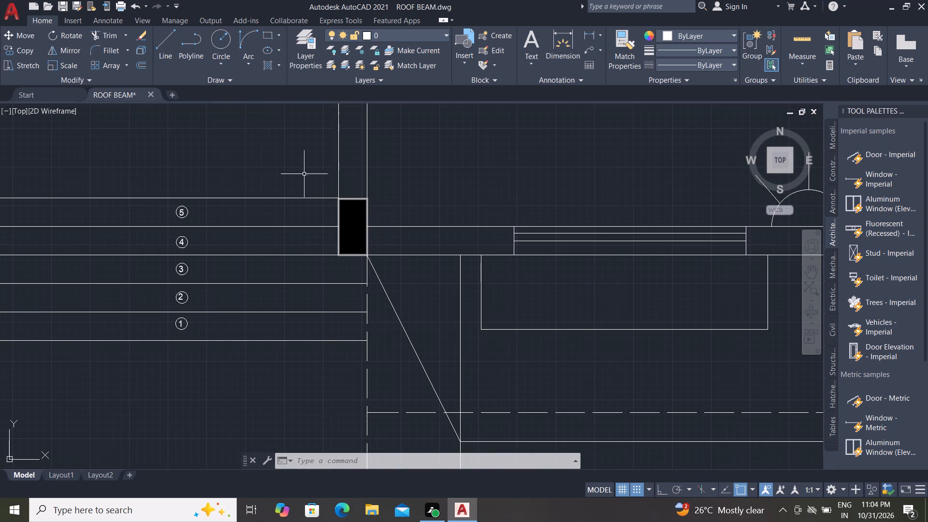
left_click(261, 33)
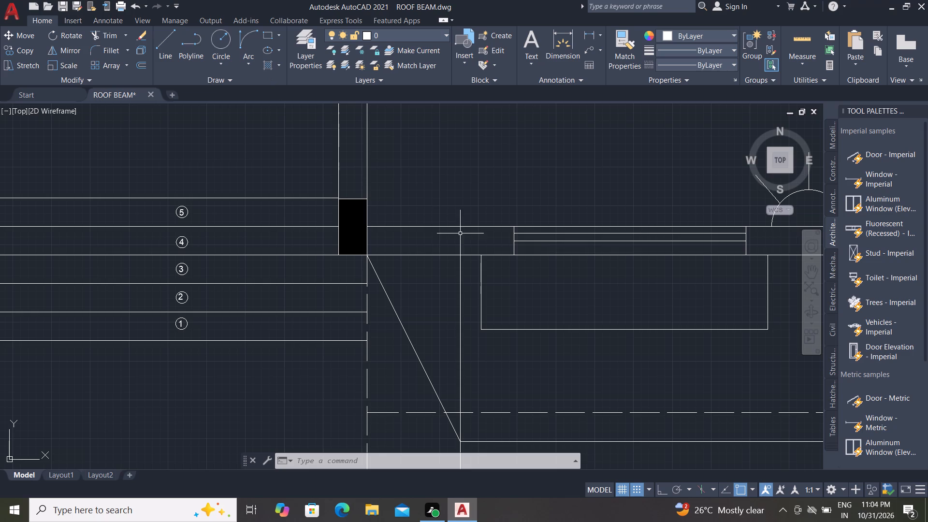
left_click(268, 39)
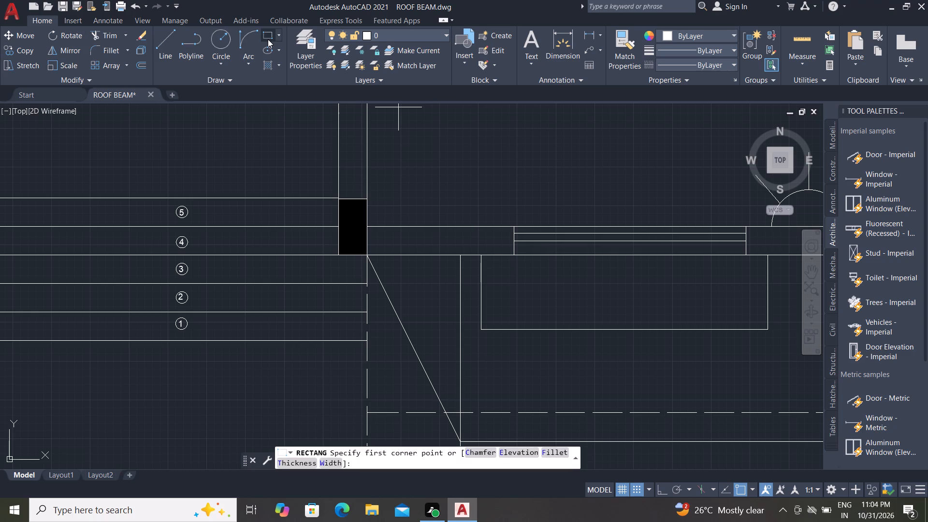
left_click(268, 30)
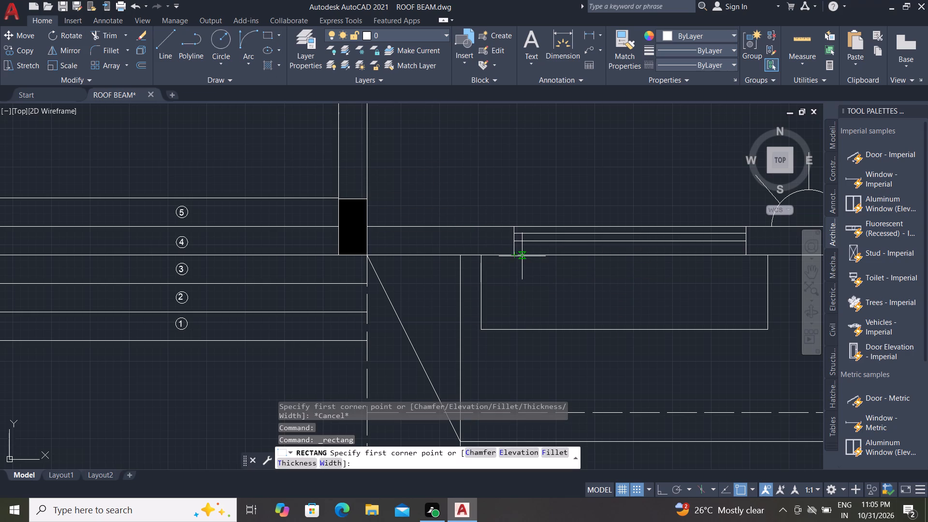
left_click(522, 256)
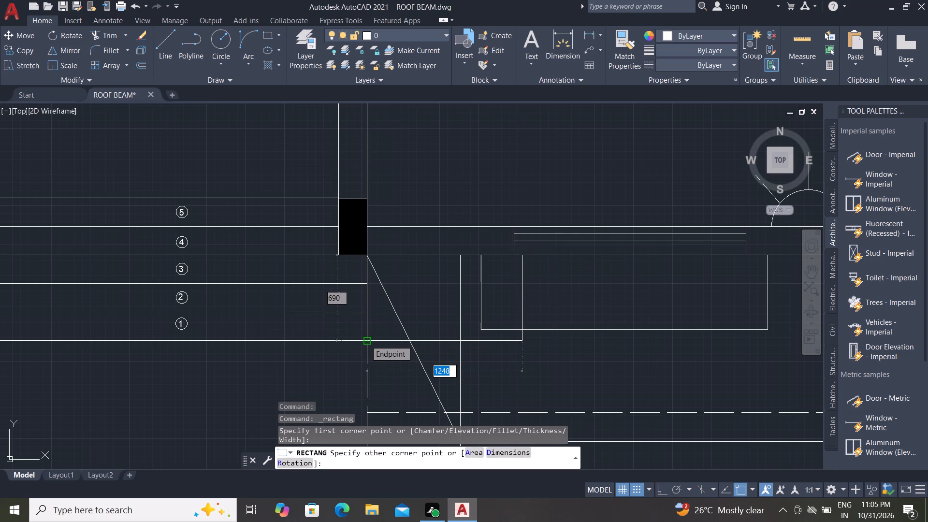
left_click(365, 340)
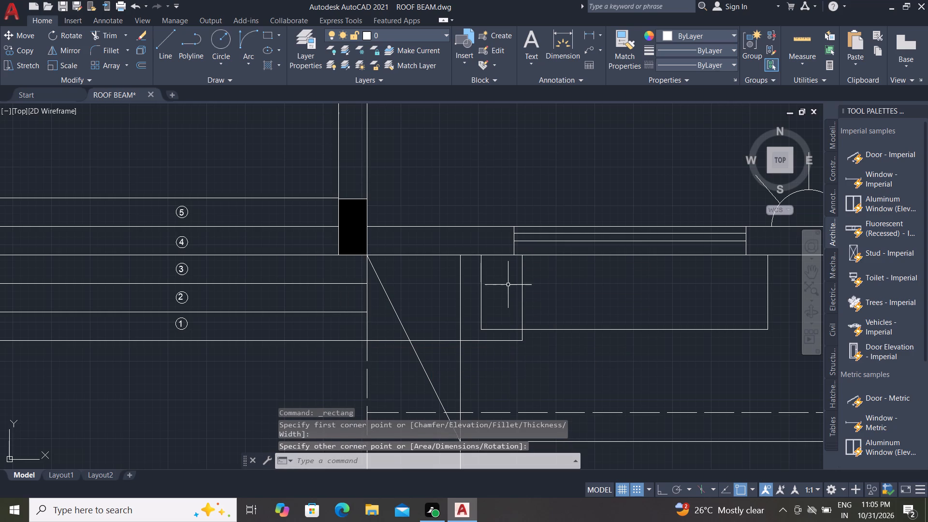
Offset the new rectangle beside the porch steps inward by 100.
scroll(504, 327, "down", 1)
type("O")
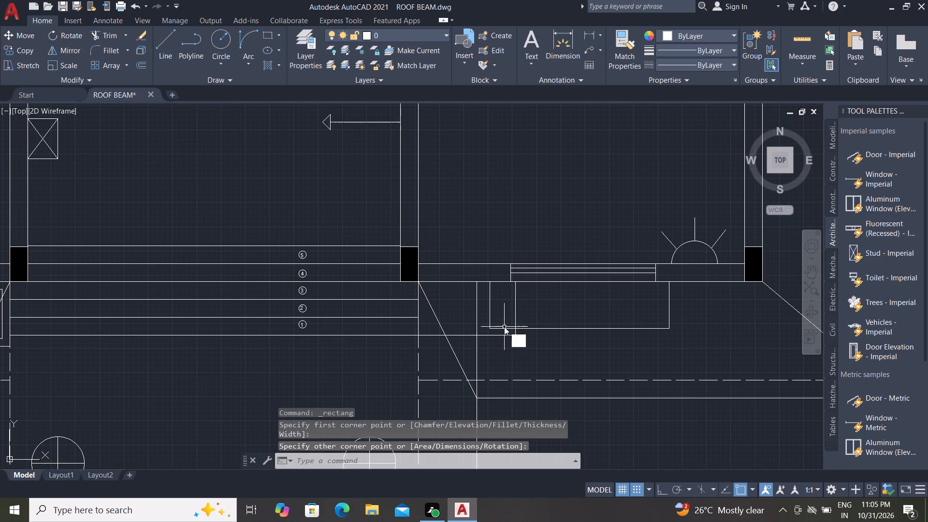
key("space")
key("space")
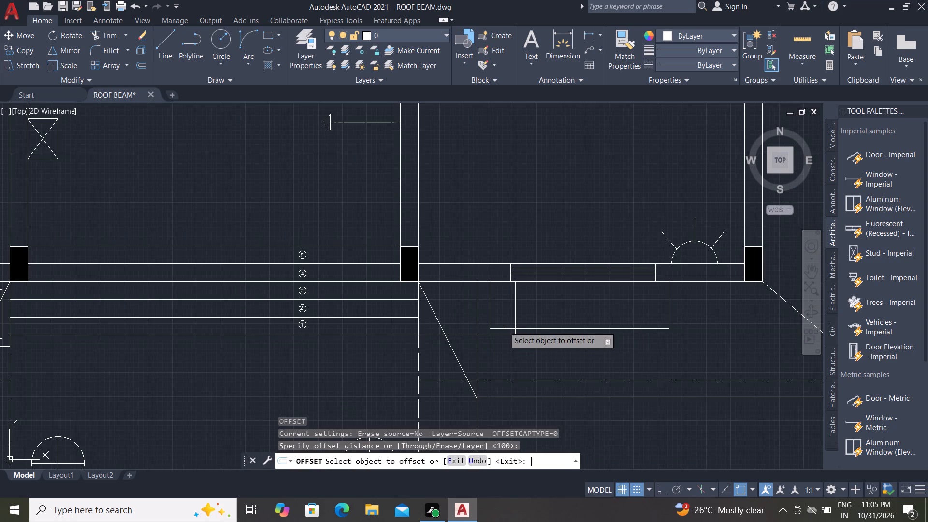
left_click(515, 315)
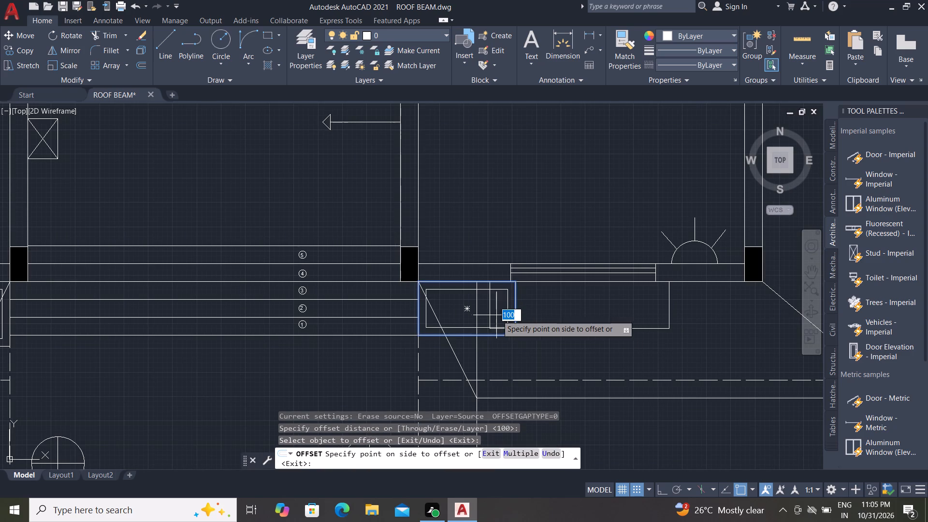
left_click(492, 316)
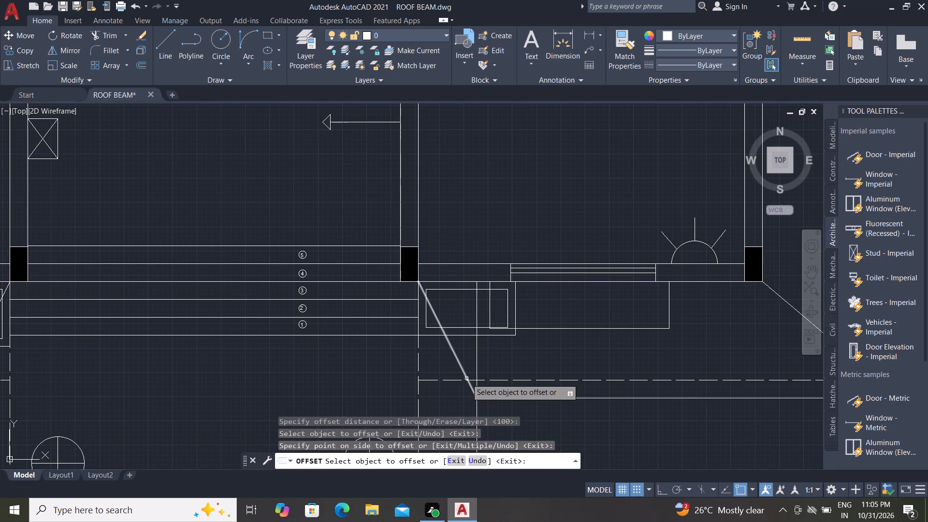
key("Escape")
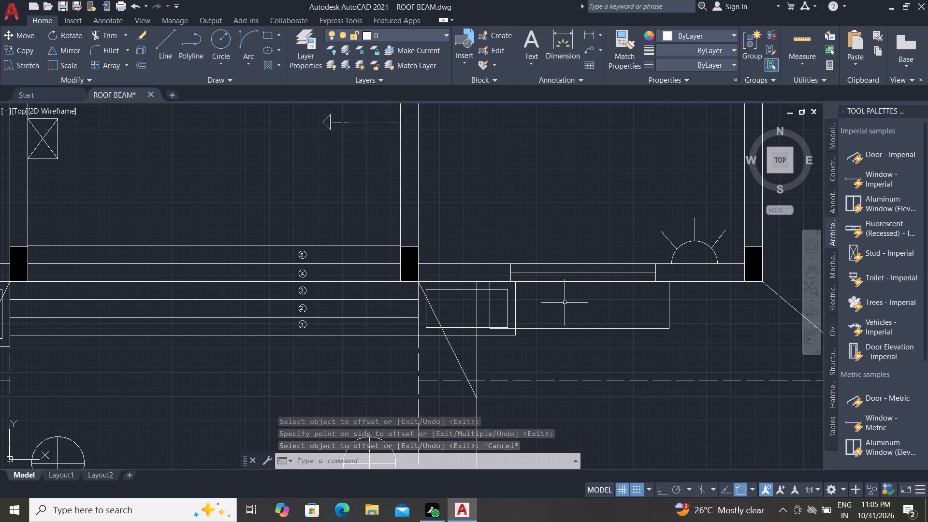
Trim away the vertical roof line between the right room's front wall and the outer roof outline, including inside the double rectangle.
scroll(562, 316, "down", 1)
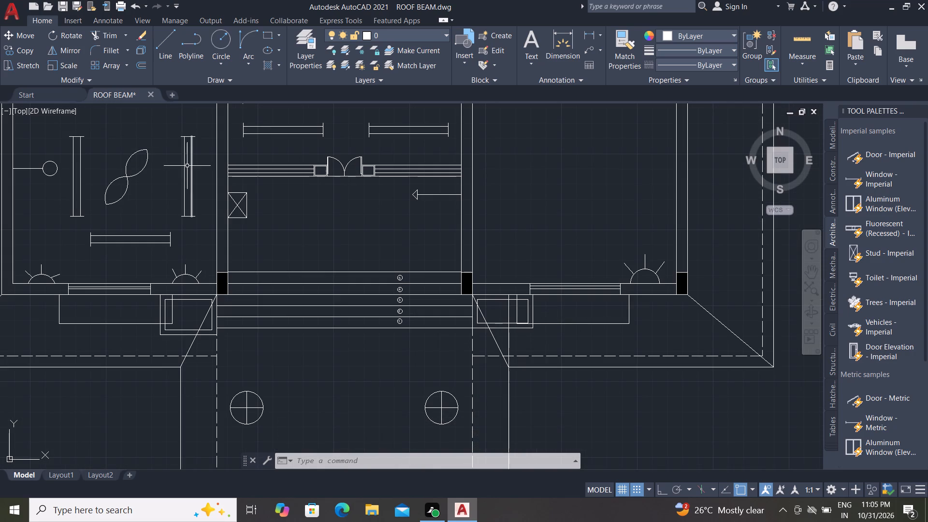
left_click(101, 29)
scroll(516, 333, "up", 2)
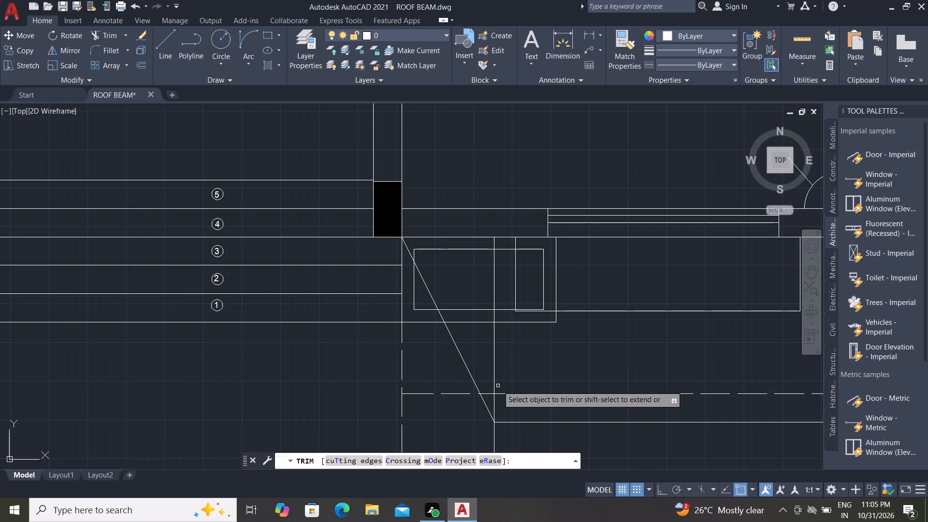
left_click(493, 405)
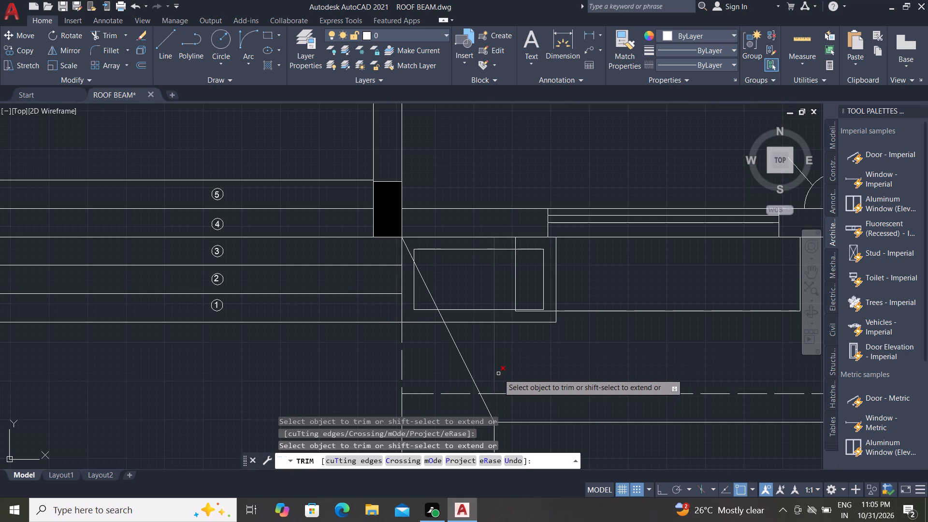
left_click(493, 371)
scroll(511, 299, "up", 1)
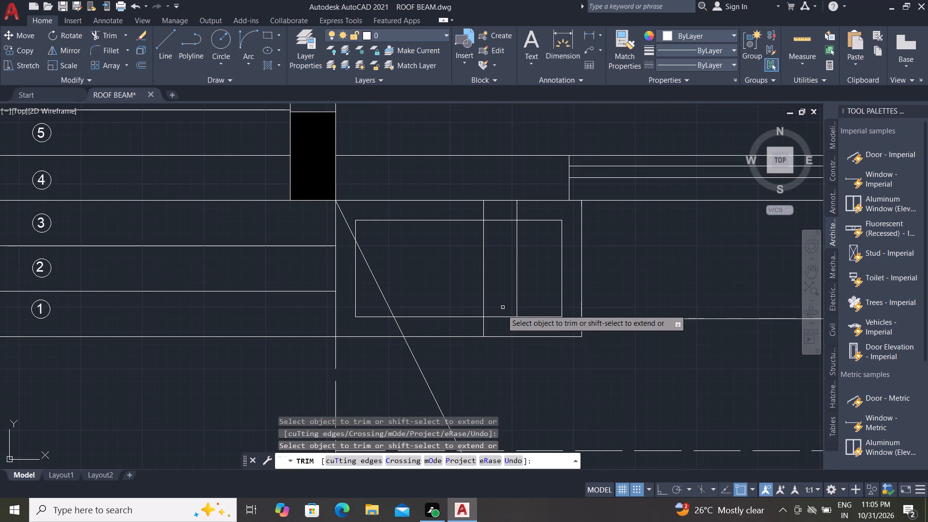
left_click(485, 331)
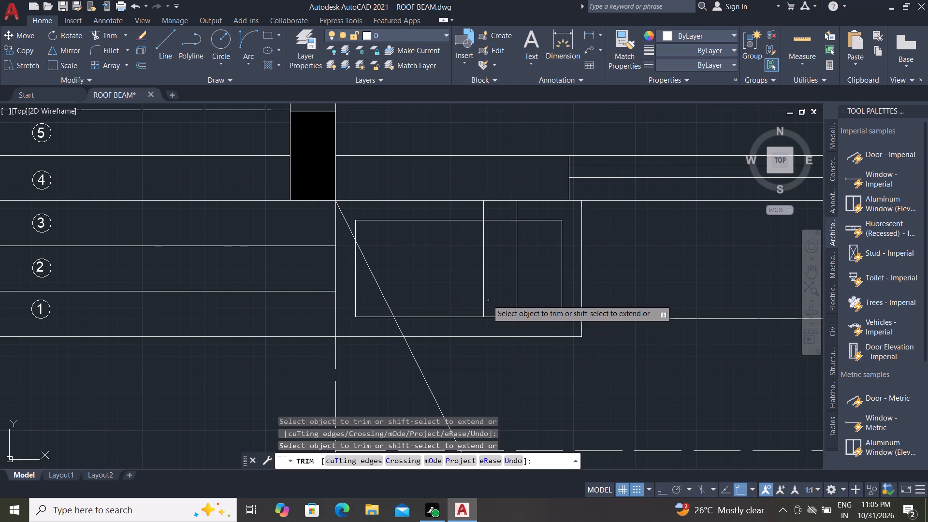
left_click(485, 298)
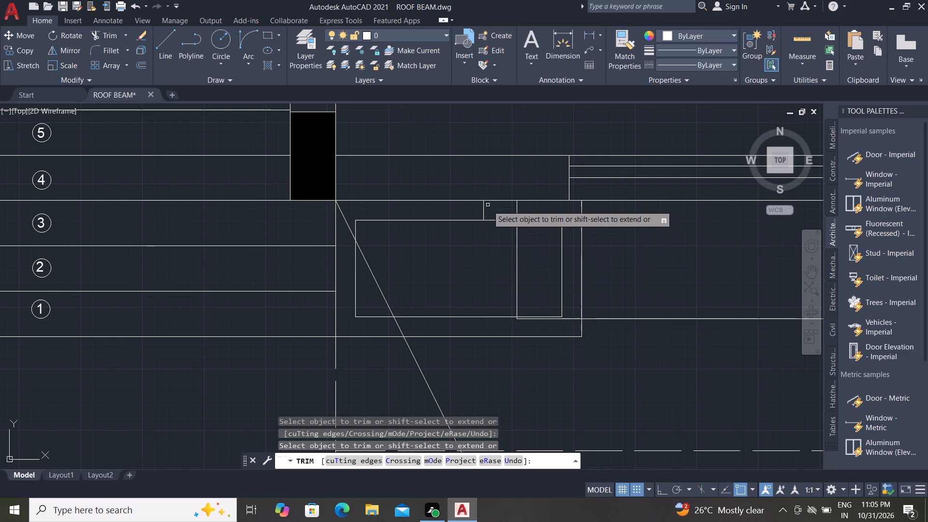
left_click(481, 206)
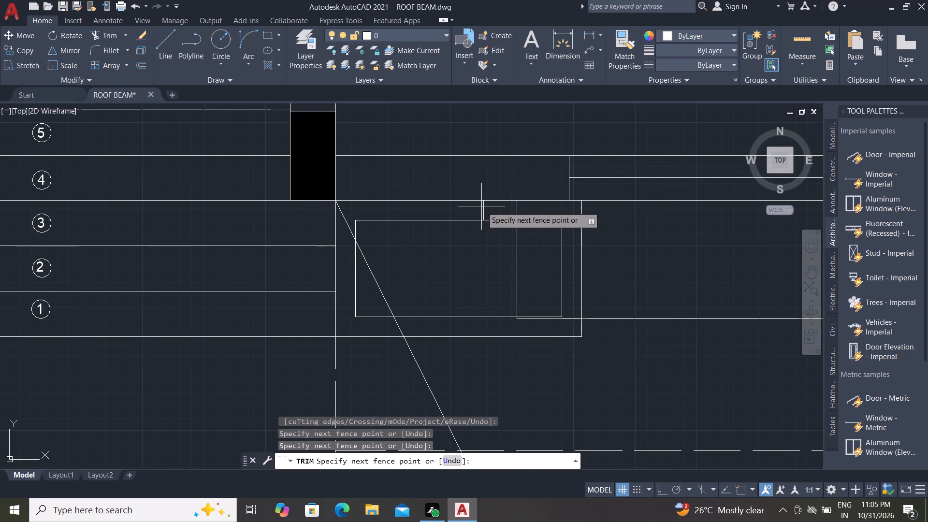
left_click(487, 207)
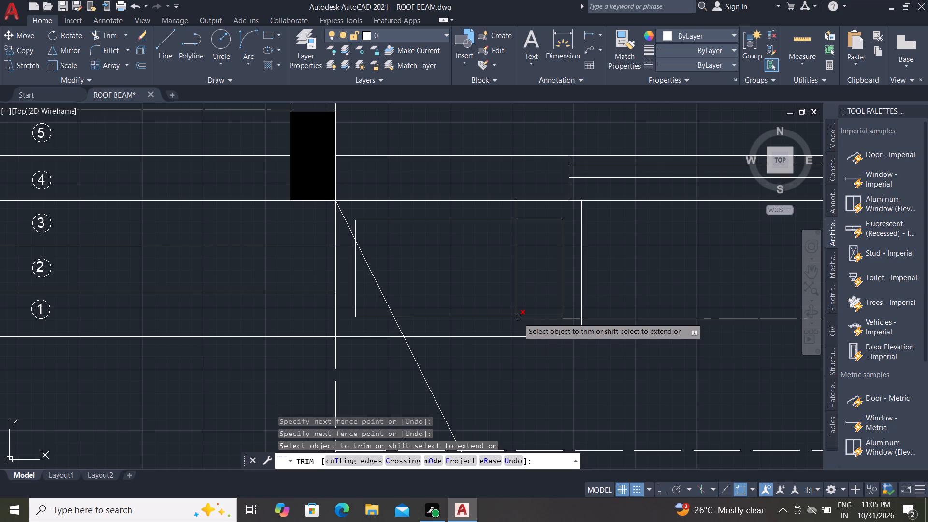
scroll(519, 435, "down", 2)
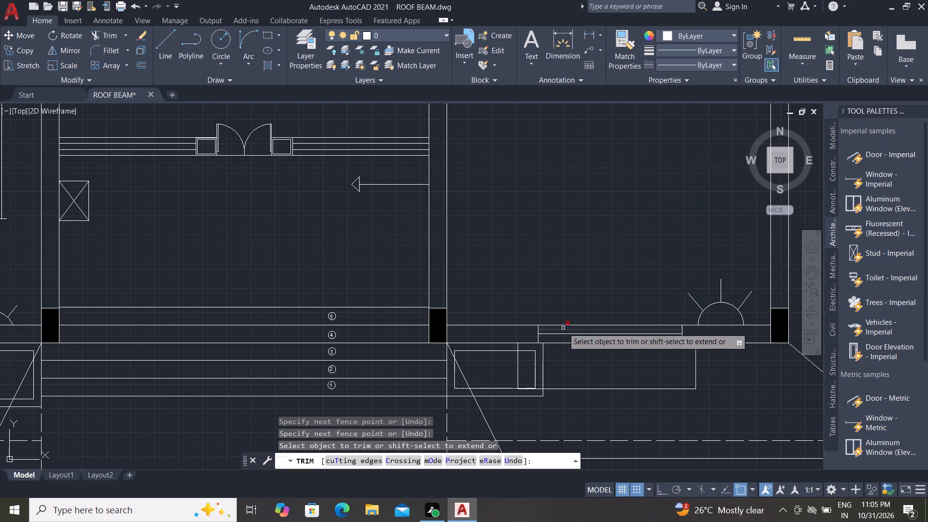
scroll(583, 311, "down", 1)
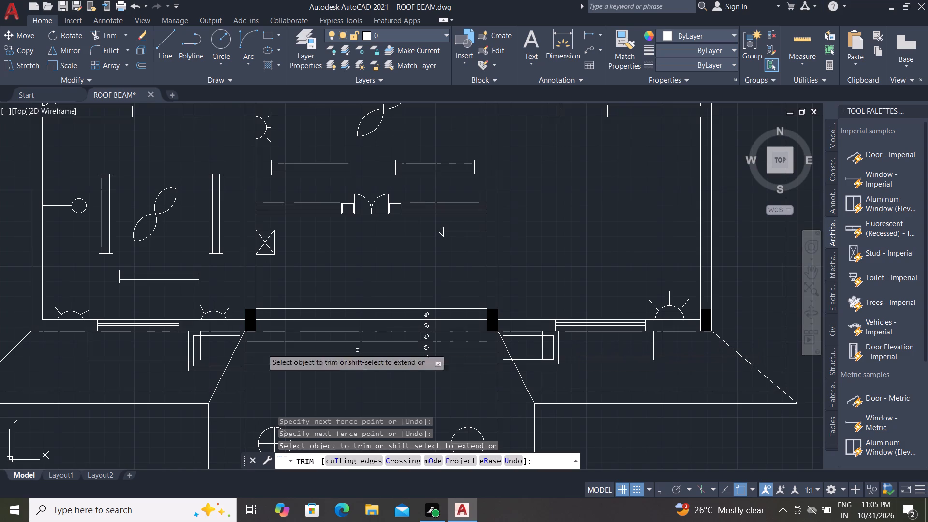
key("Escape")
key("Escape")
key("Escape")
key("Escape")
key("Escape")
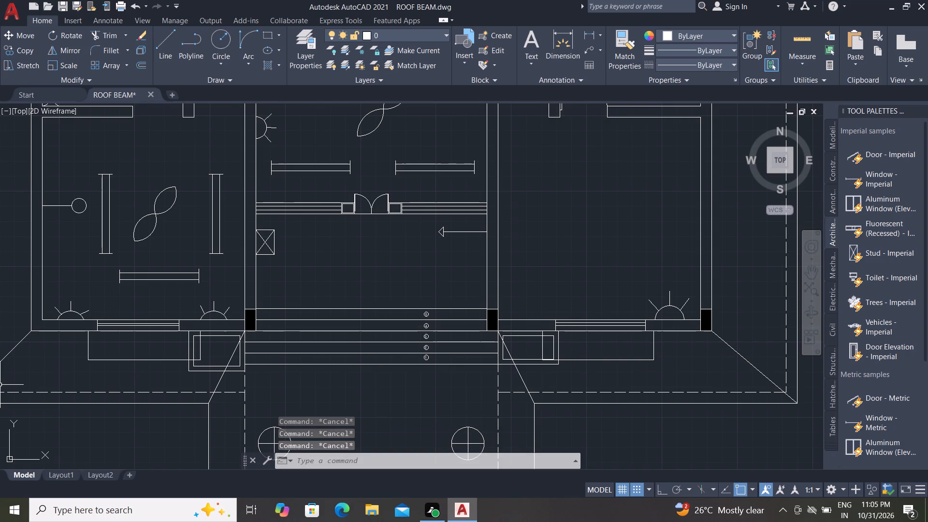
key("Escape")
Copy the left room's fan and two vertical tube lights horizontally into the right room, with Ortho on.
scroll(569, 386, "down", 1)
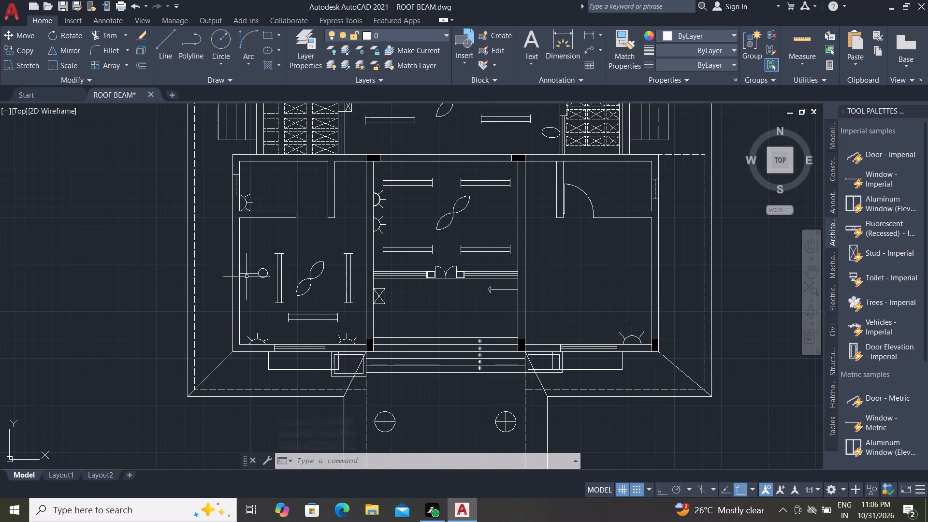
left_click(264, 231)
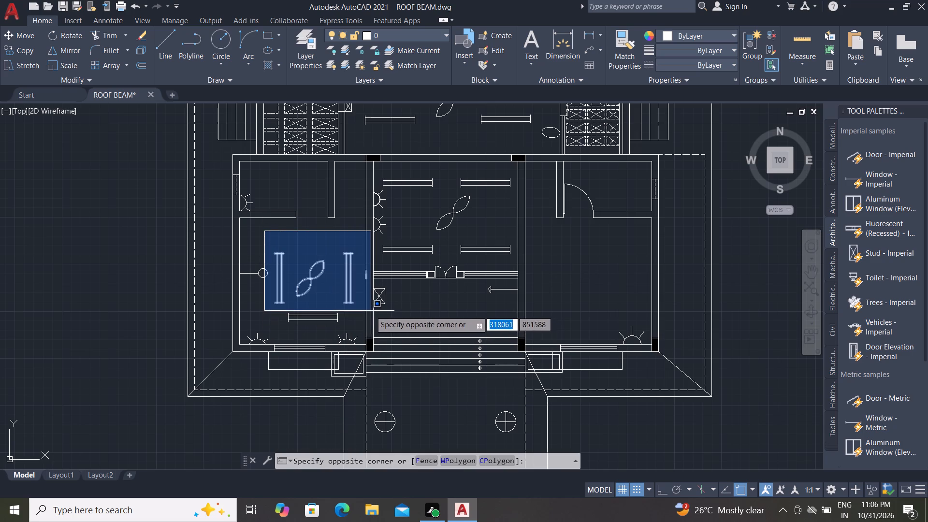
left_click(358, 313)
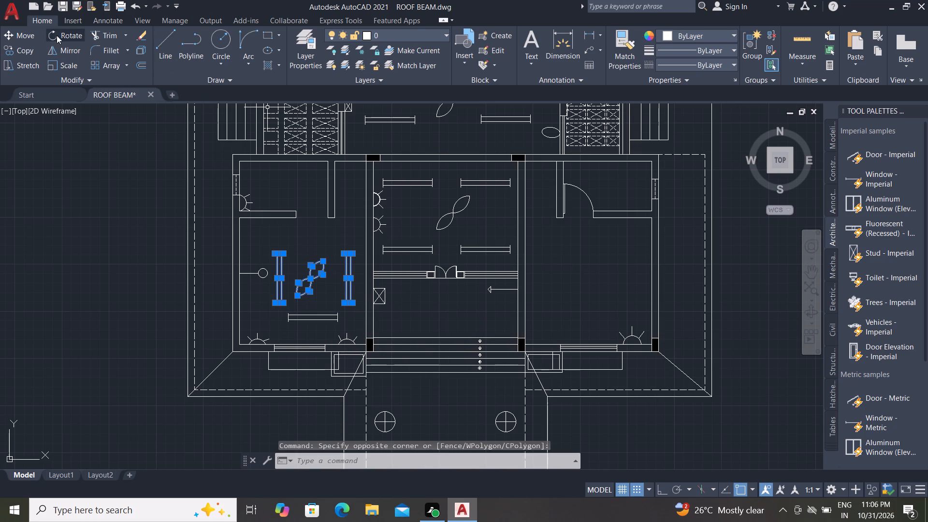
left_click(29, 51)
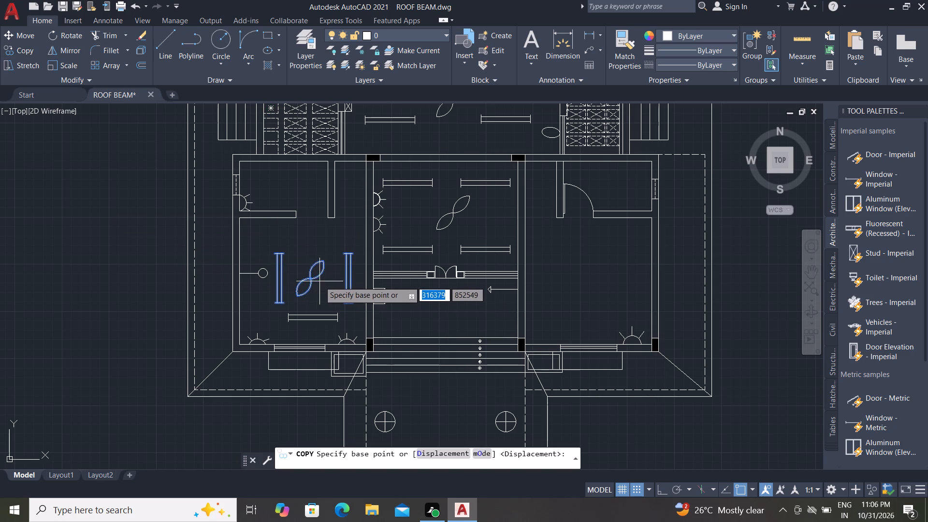
left_click(309, 279)
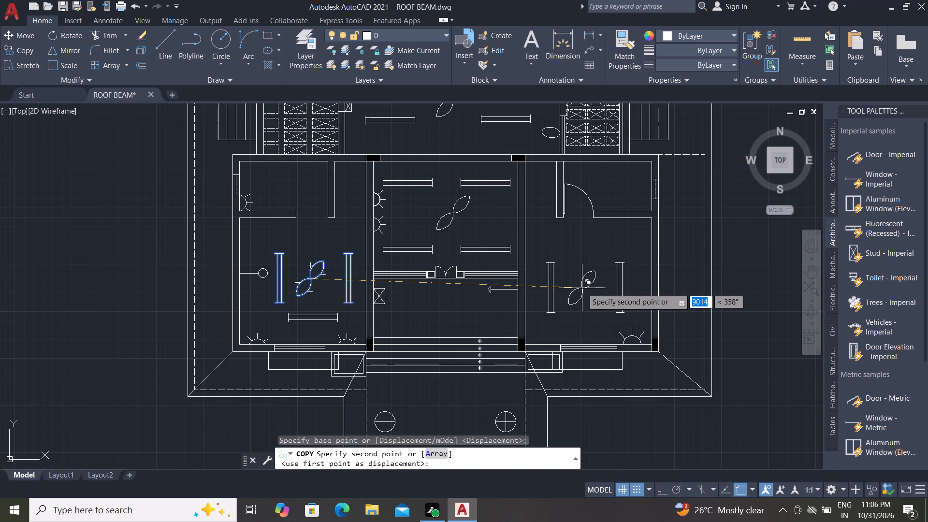
key("F8")
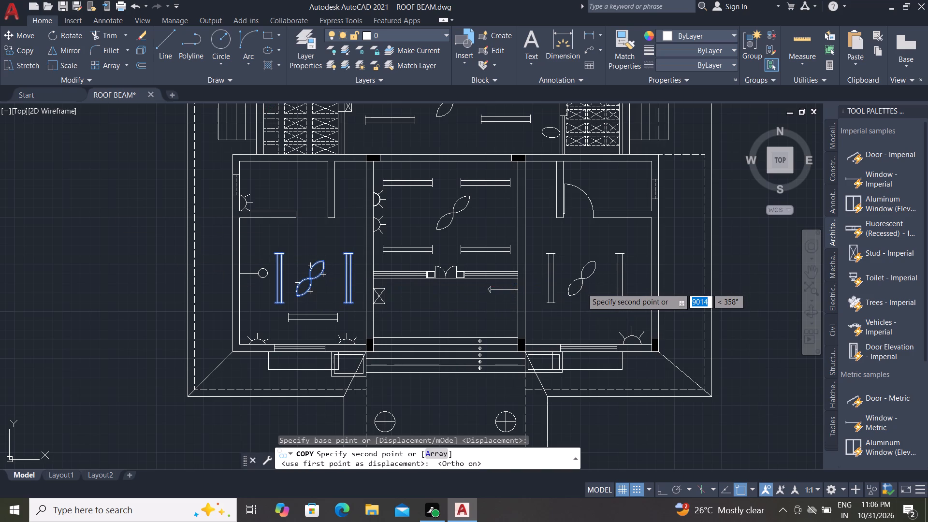
left_click(582, 288)
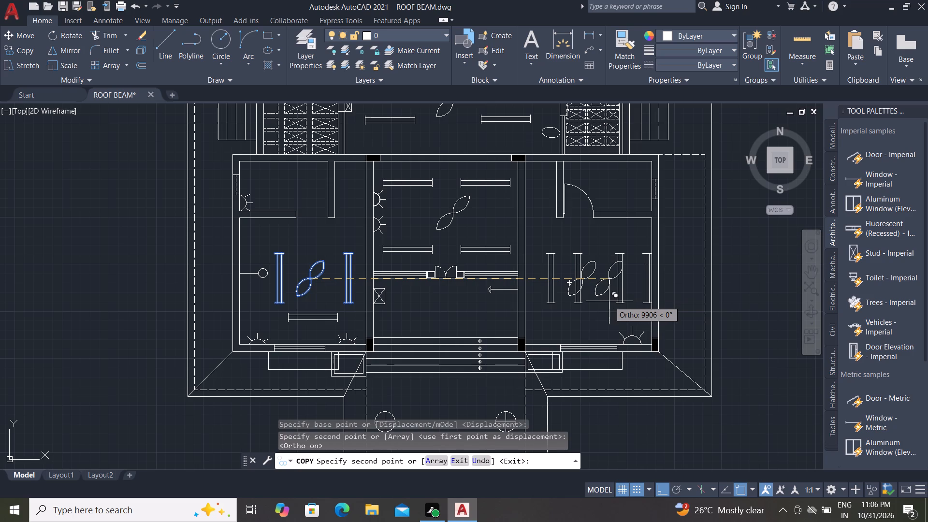
key("Escape")
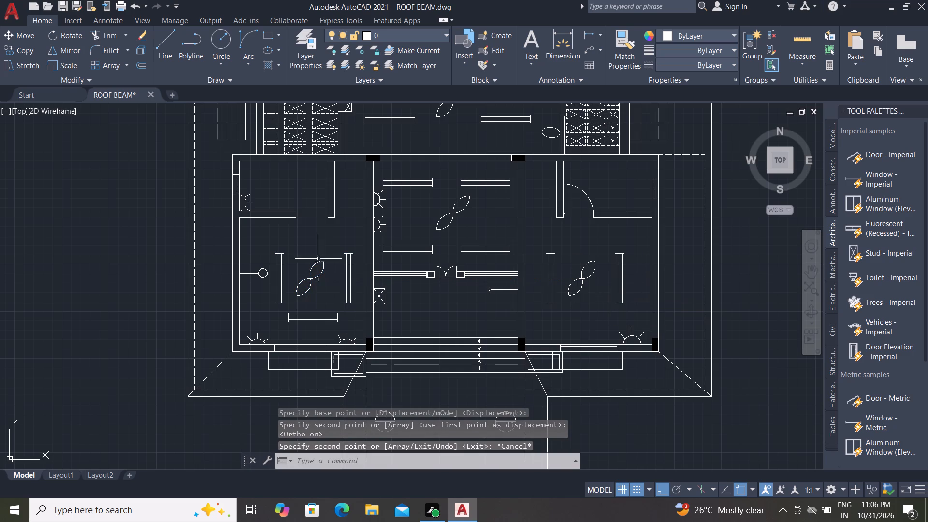
Copy the left room's horizontal tube light into the right room, placing it above the fan with Ortho off.
scroll(285, 305, "up", 3)
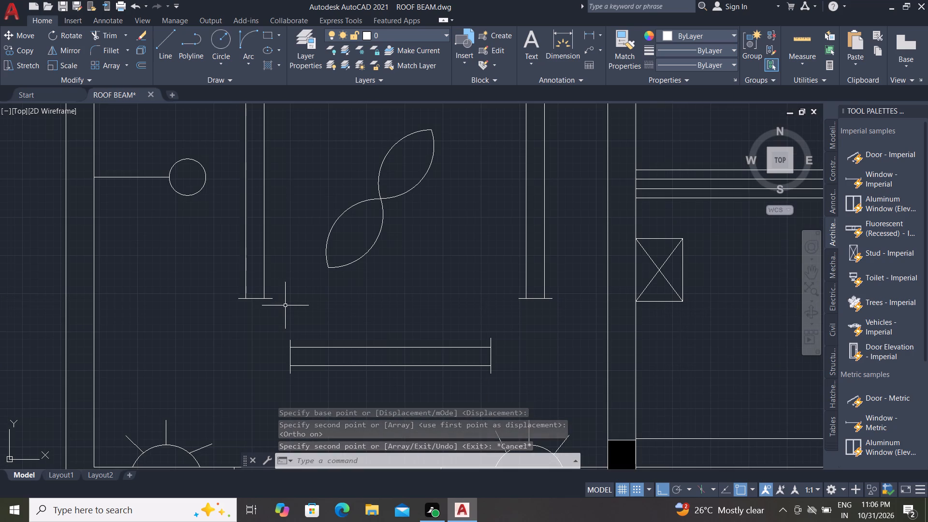
left_click(274, 310)
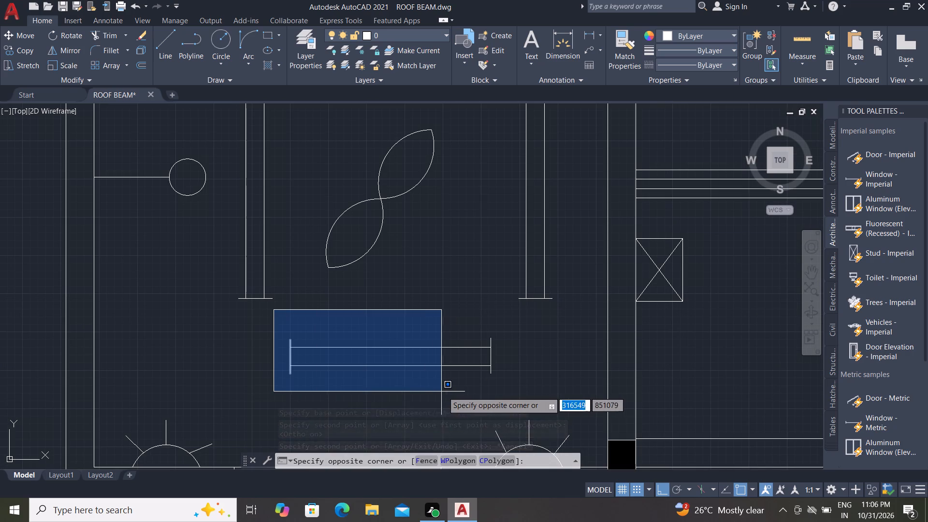
left_click(520, 389)
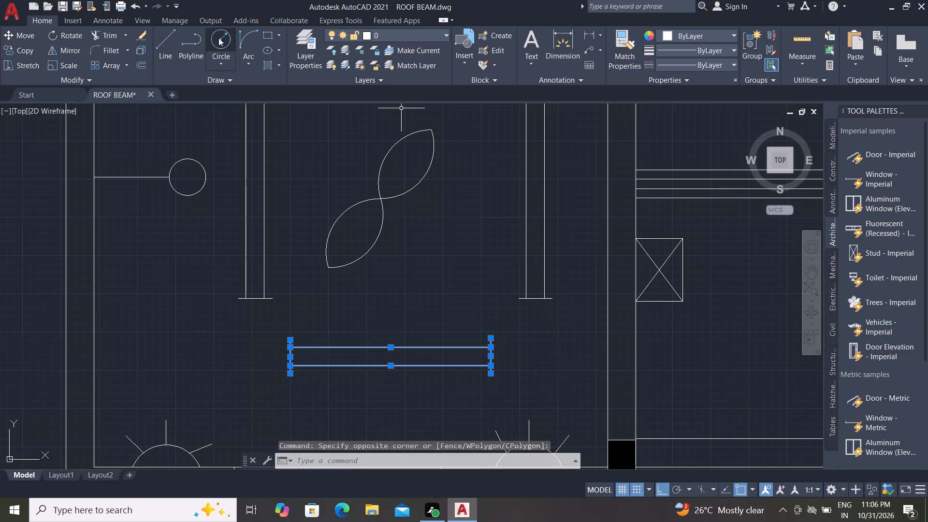
left_click(27, 48)
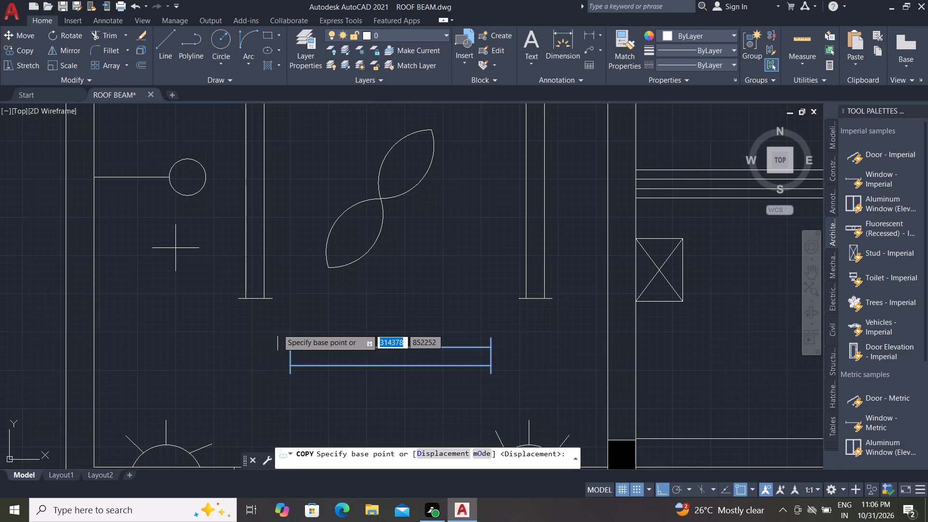
scroll(278, 329, "down", 1)
left_click(283, 340)
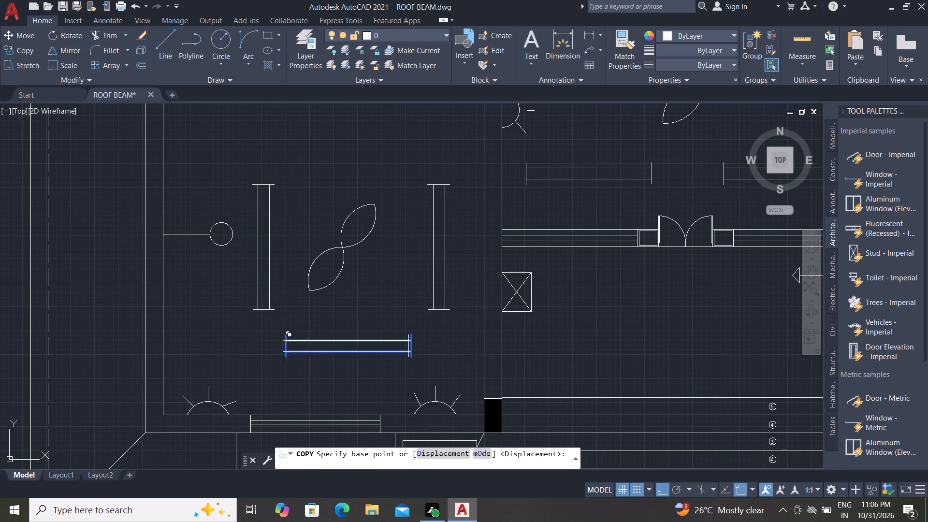
scroll(205, 320, "down", 2)
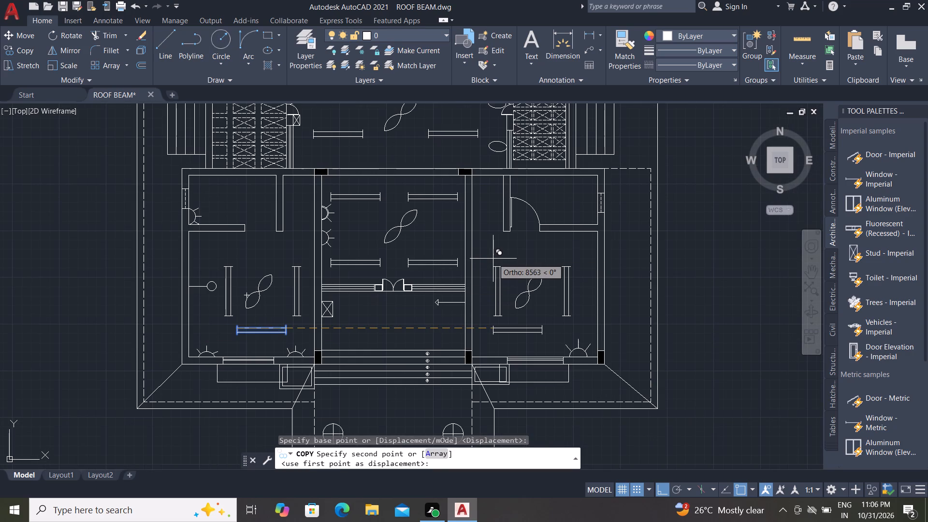
key("F8")
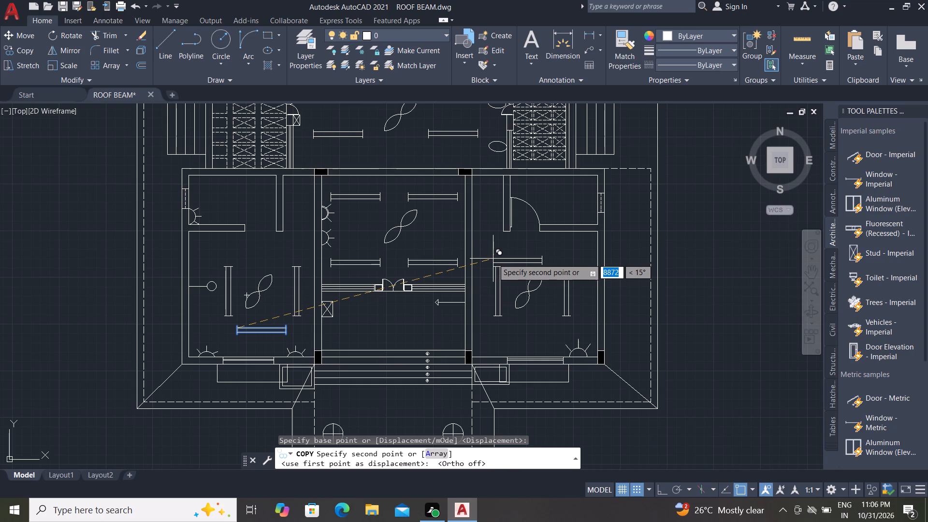
scroll(506, 264, "up", 3)
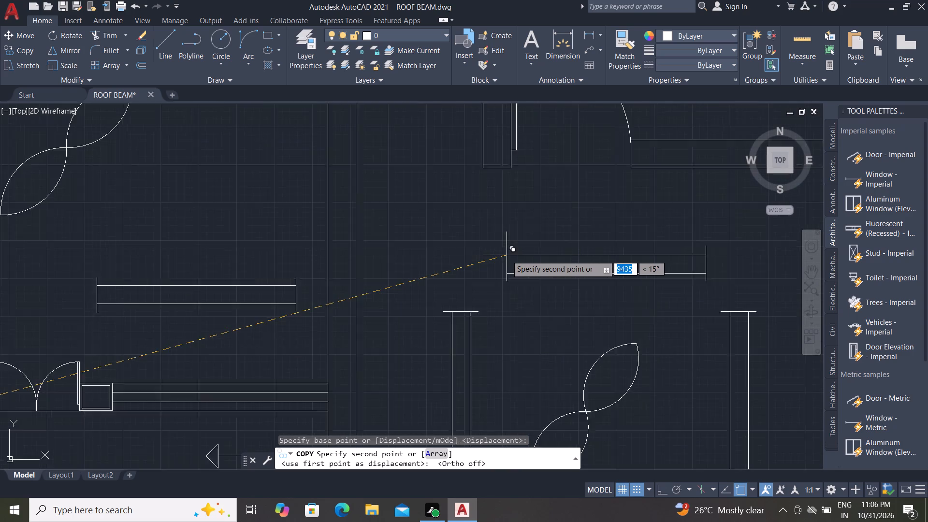
scroll(507, 255, "up", 1)
scroll(493, 257, "down", 1)
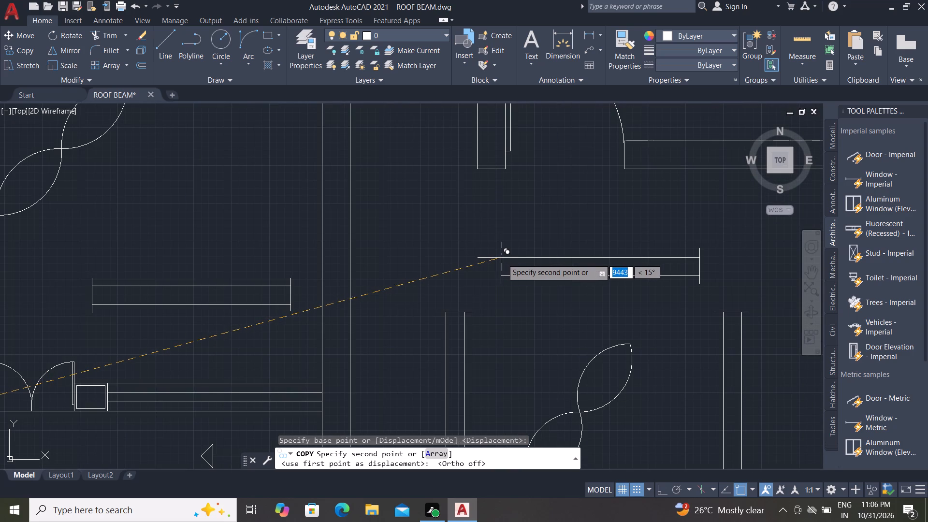
left_click(502, 259)
key("Escape")
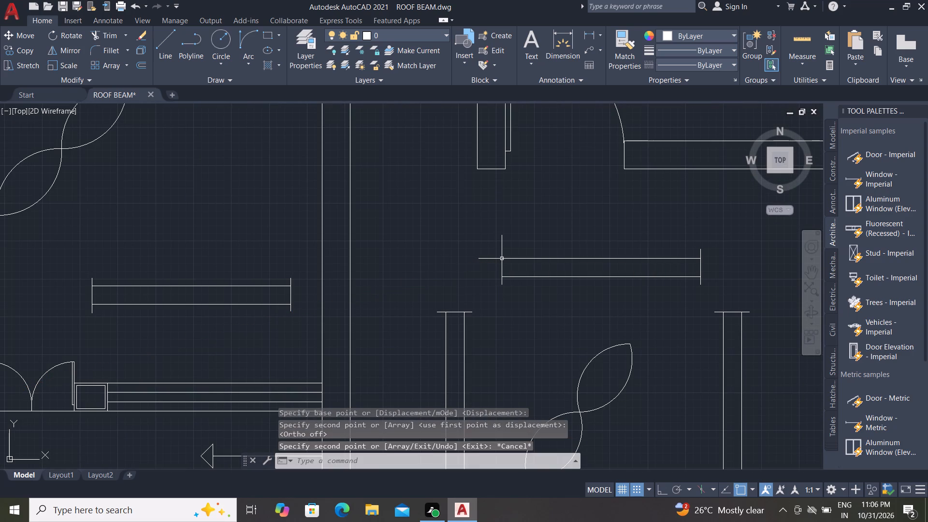
Draw a short horizontal line inward from the inner face of the right room's outer side wall, with Ortho on.
scroll(457, 265, "down", 1)
scroll(547, 275, "down", 2)
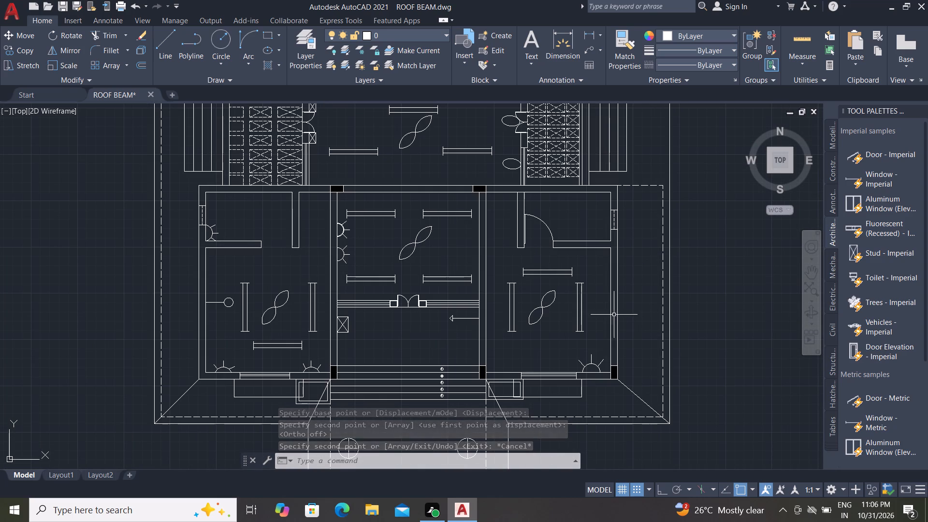
left_click(170, 33)
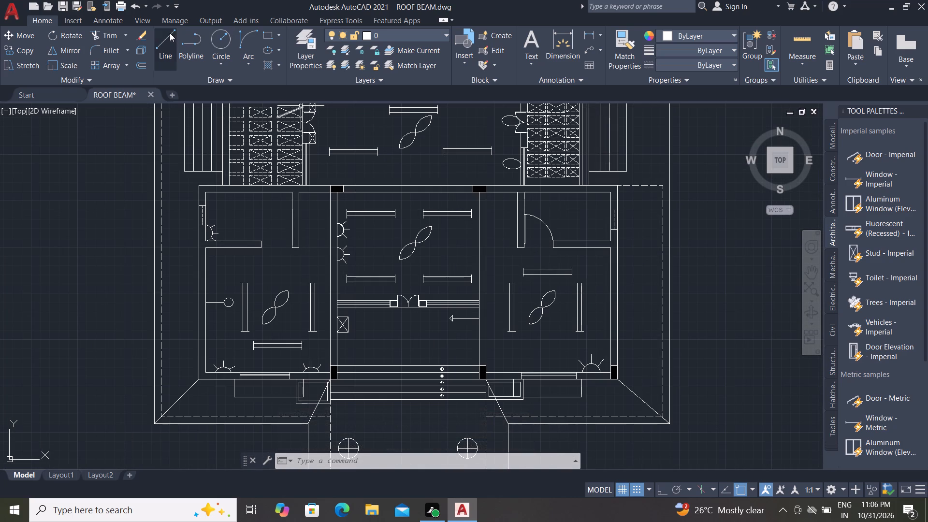
scroll(611, 304, "up", 2)
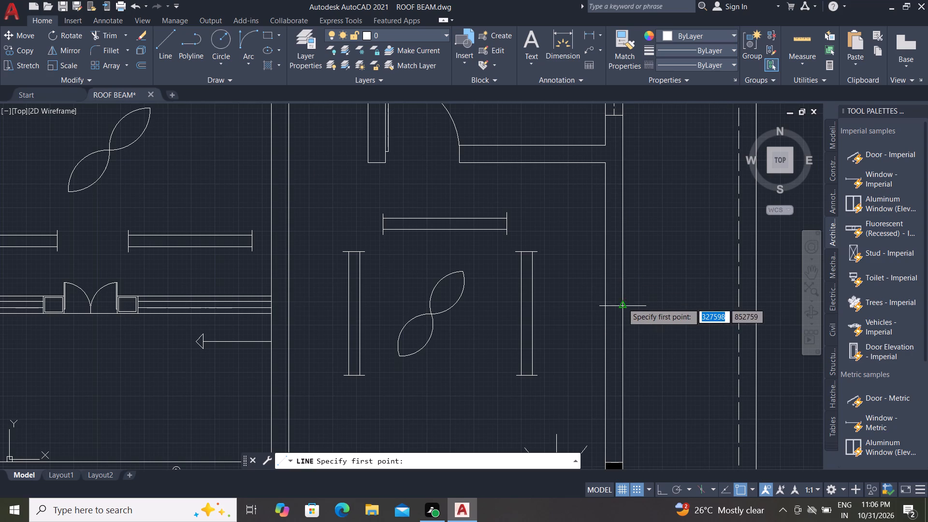
left_click(606, 307)
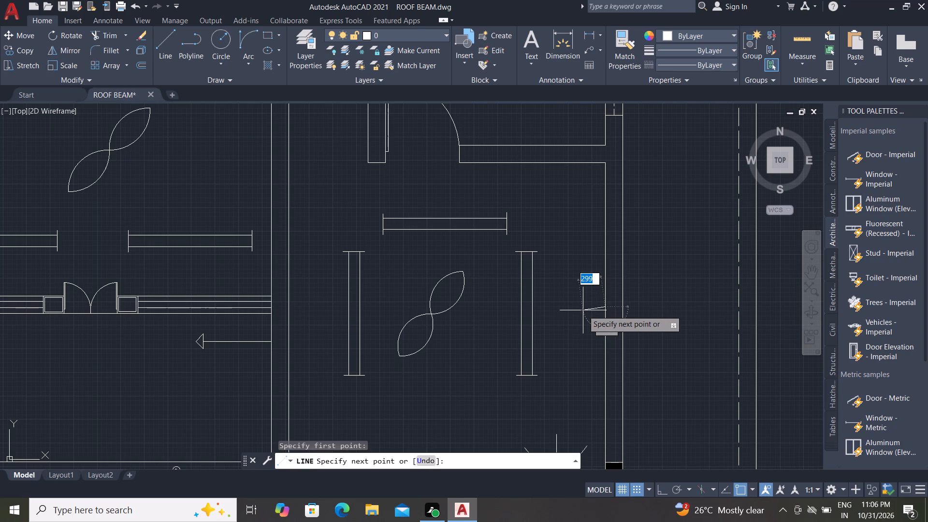
key("F8")
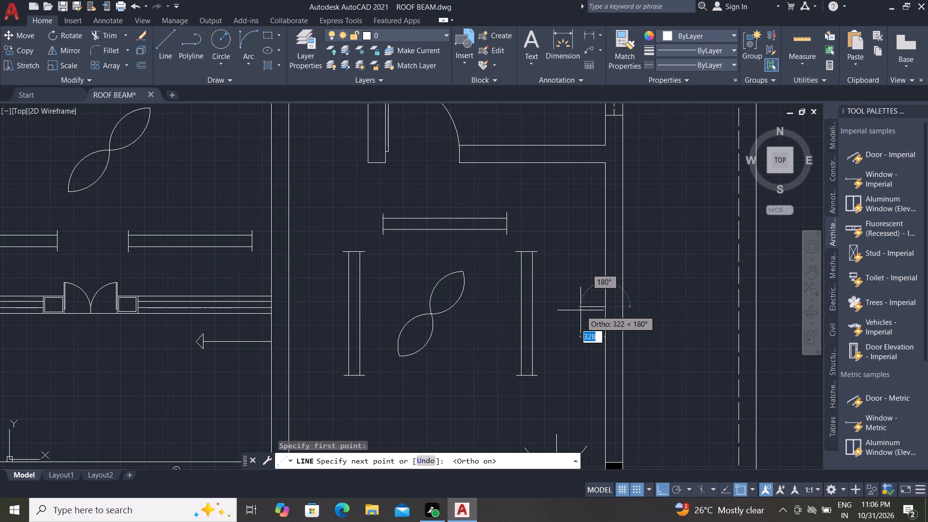
left_click(576, 308)
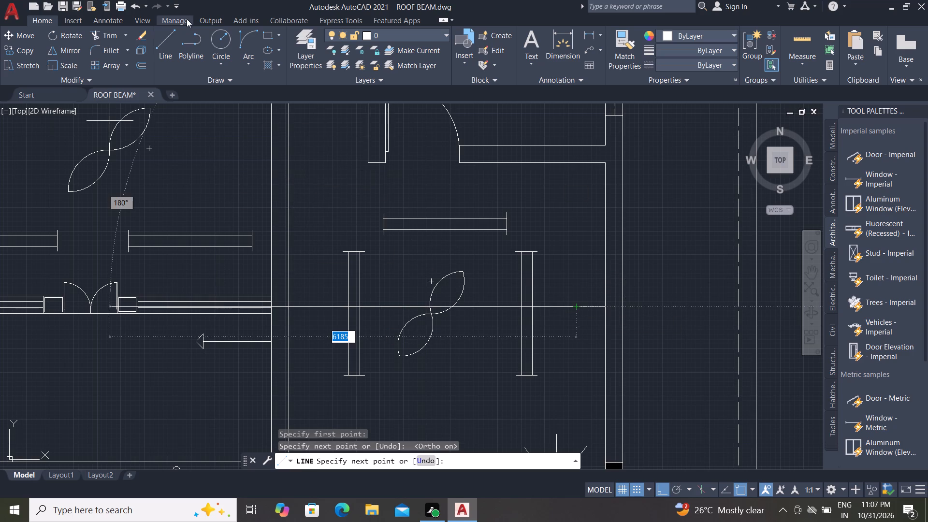
Draw a small circle centred on the line's free end and move it so its edge touches that end.
left_click(218, 37)
scroll(566, 328, "up", 1)
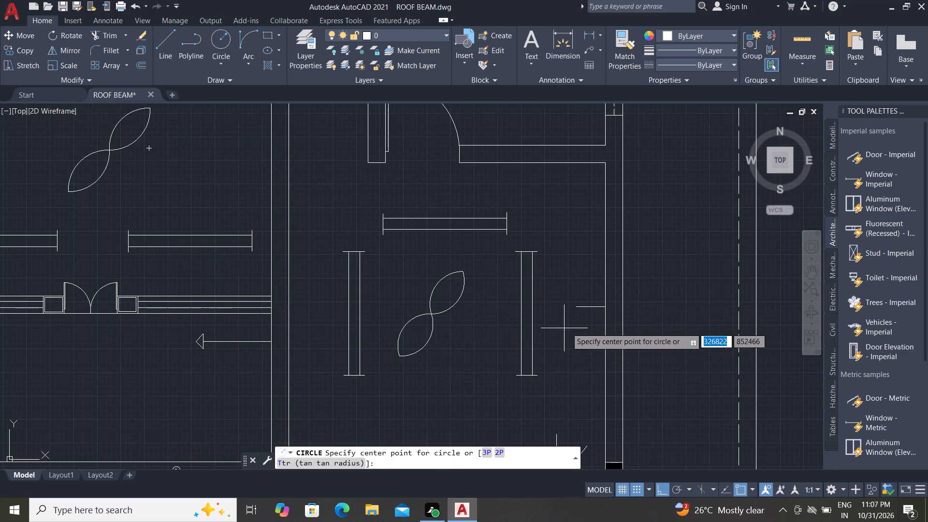
scroll(567, 327, "up", 1)
left_click(585, 279)
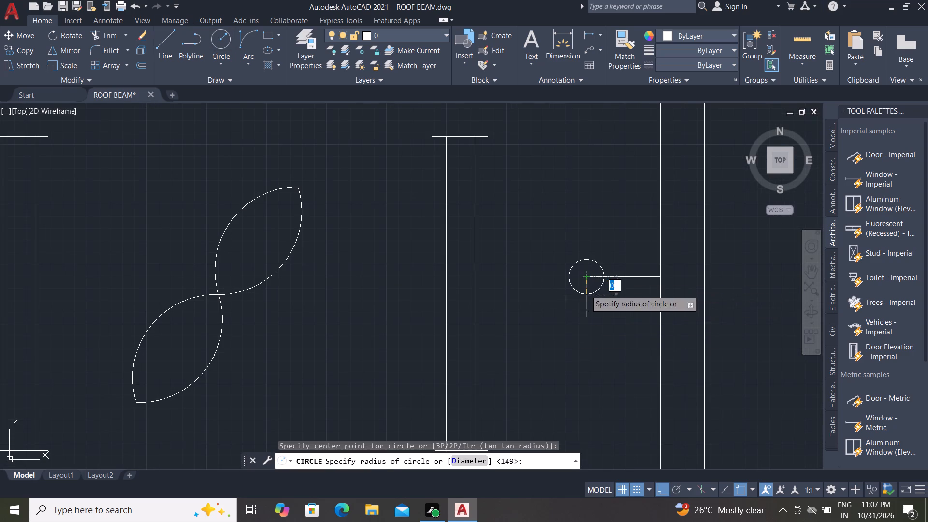
left_click(583, 298)
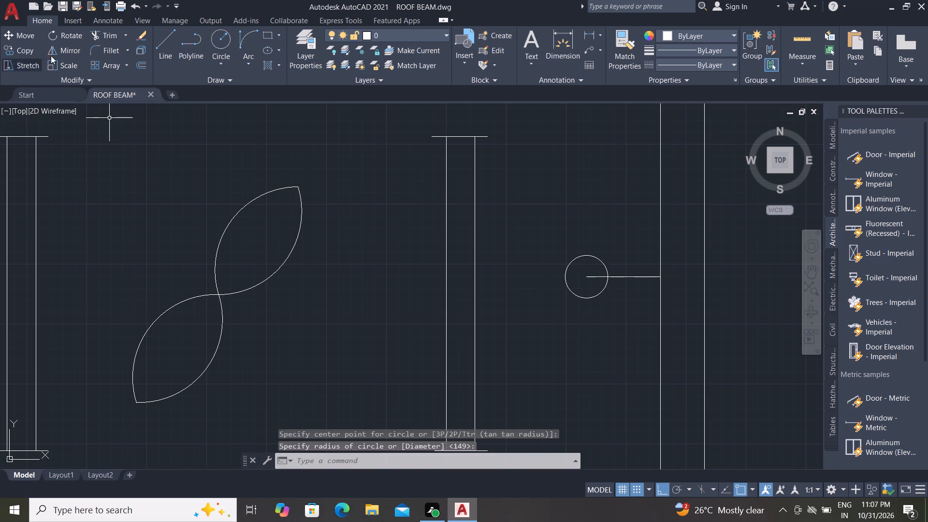
left_click(25, 37)
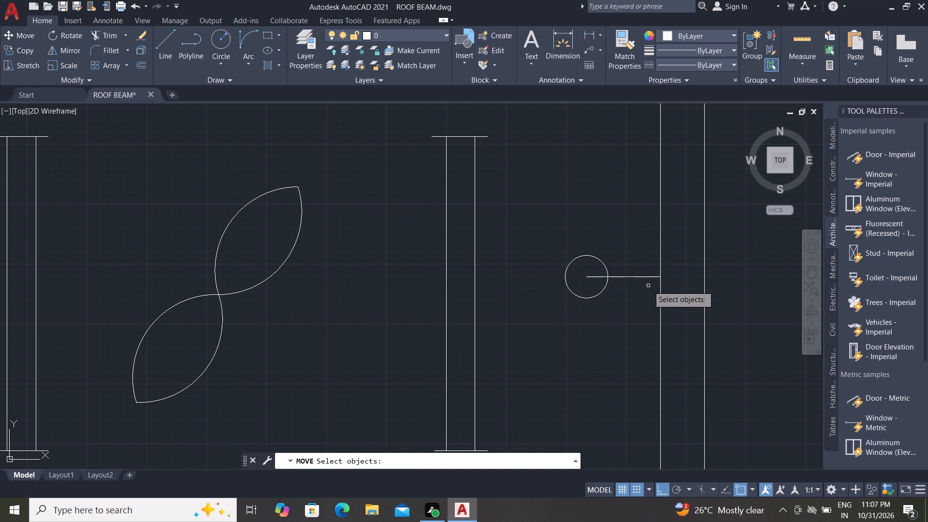
left_click(601, 292)
right_click(601, 292)
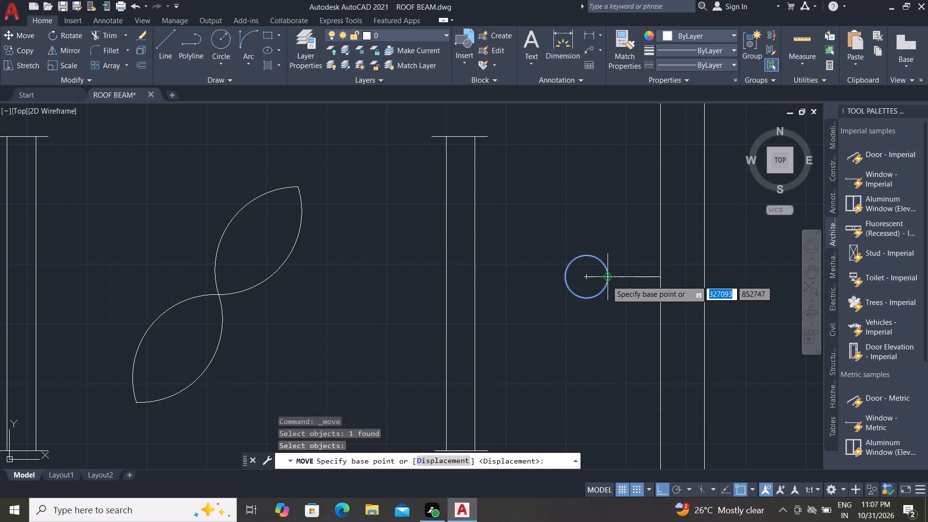
left_click(607, 280)
left_click(589, 281)
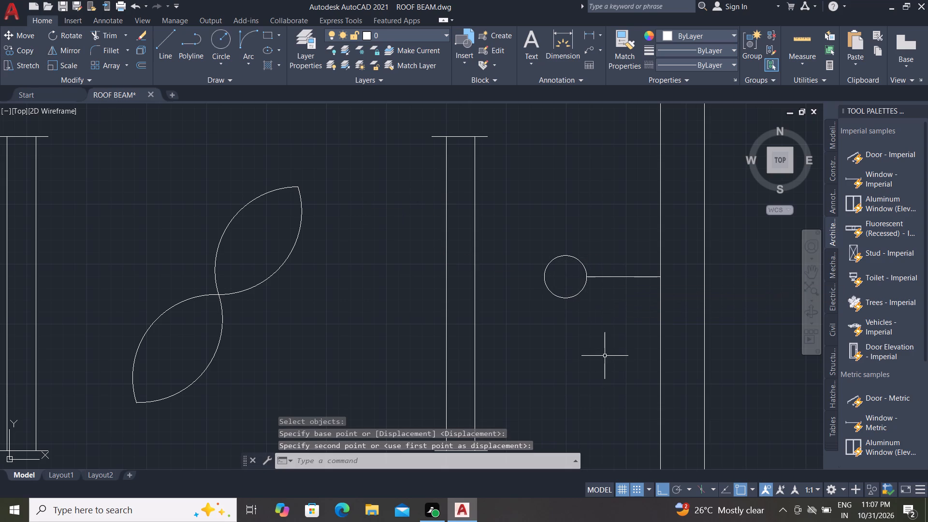
Mirror the right room's half-round light on the front wall about a horizontal line through its central ray's tip, keeping the original.
scroll(566, 220, "down", 2)
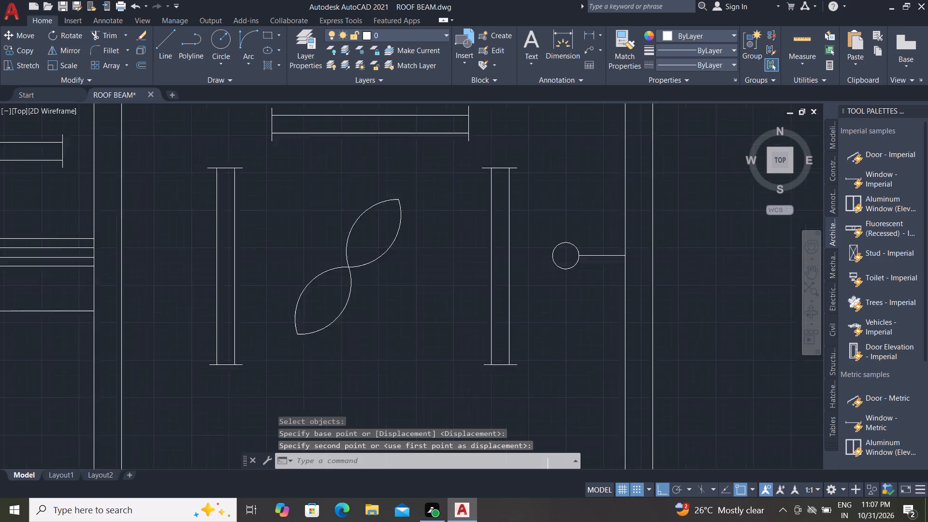
scroll(566, 220, "down", 2)
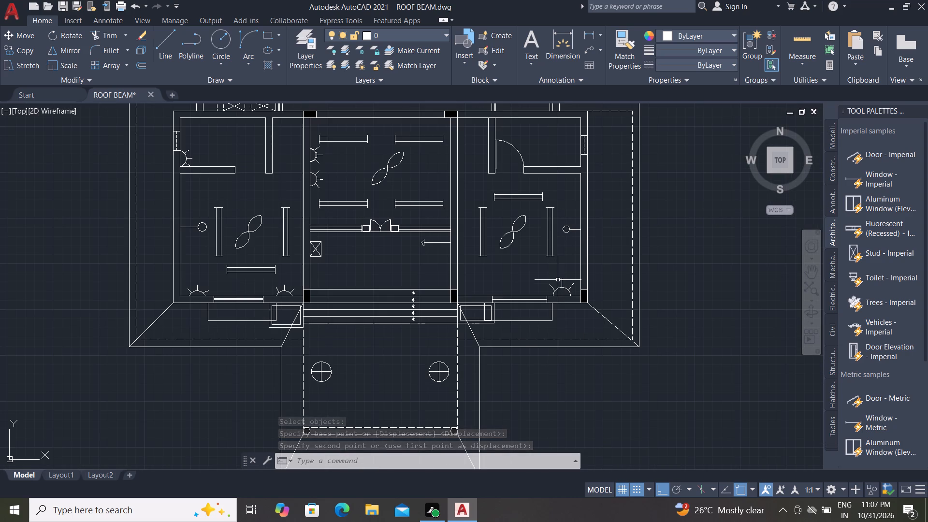
scroll(550, 275, "up", 2)
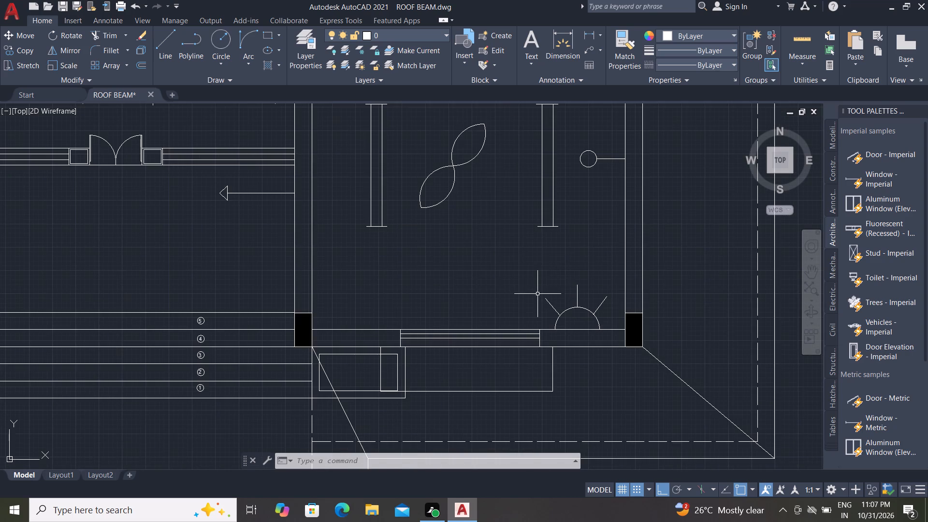
scroll(538, 294, "down", 1)
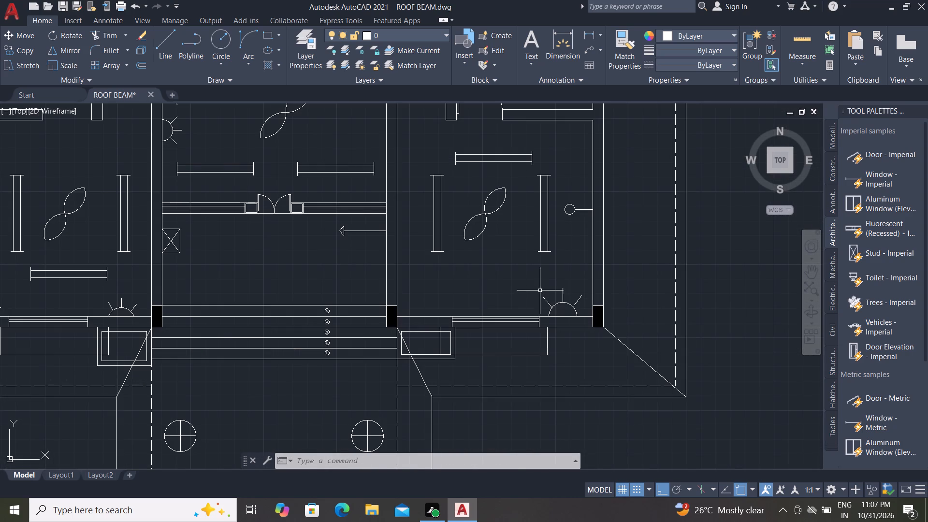
left_click(540, 287)
scroll(552, 314, "up", 2)
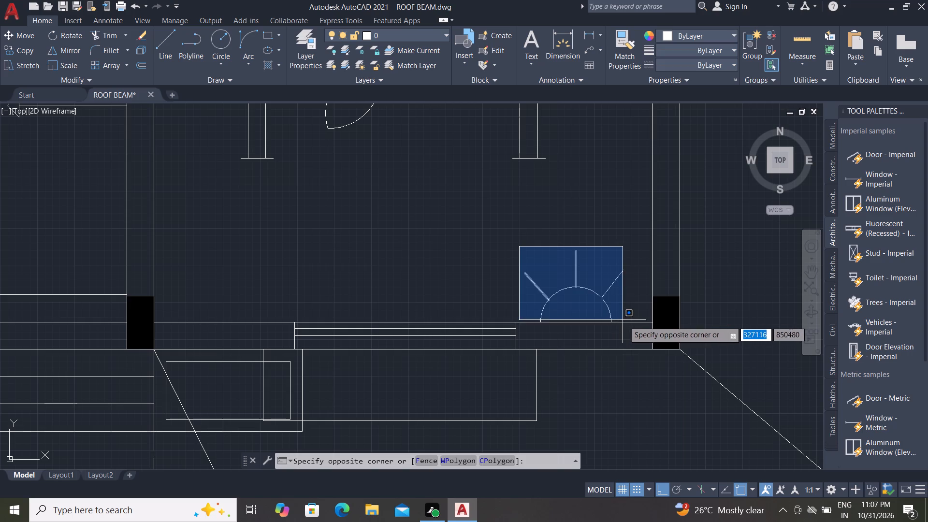
left_click(624, 337)
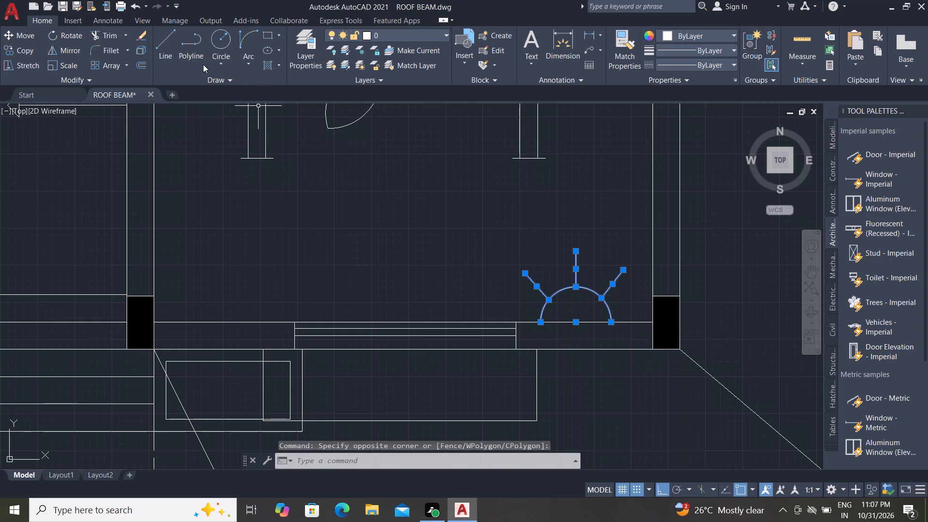
left_click(59, 50)
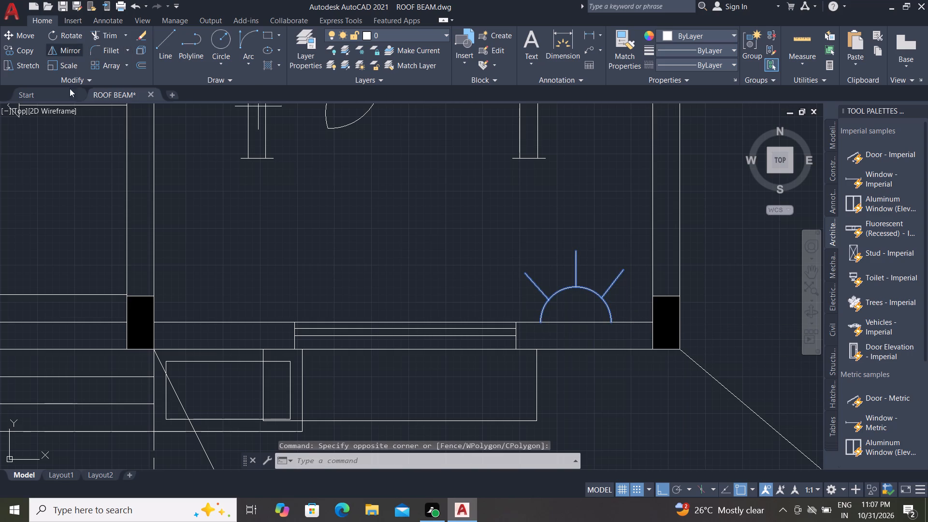
left_click(578, 250)
left_click(467, 245)
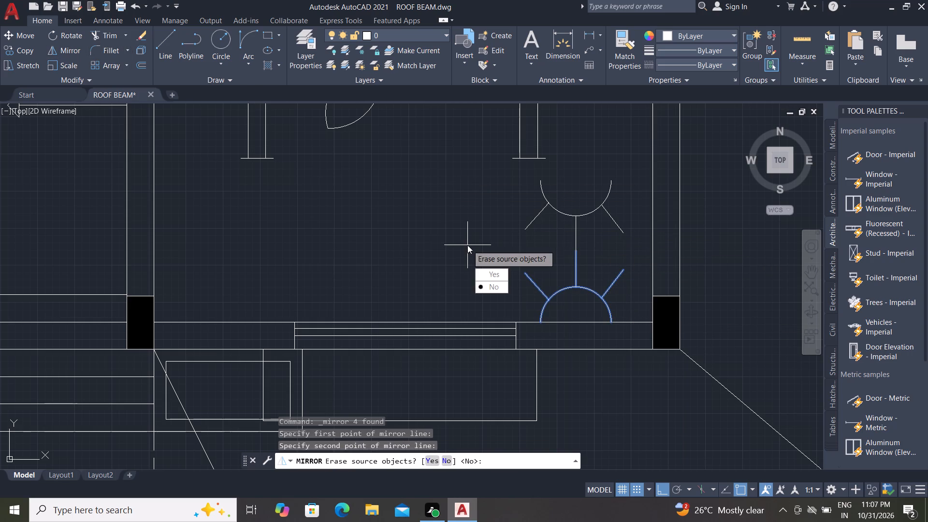
left_click_drag(480, 290, 467, 245)
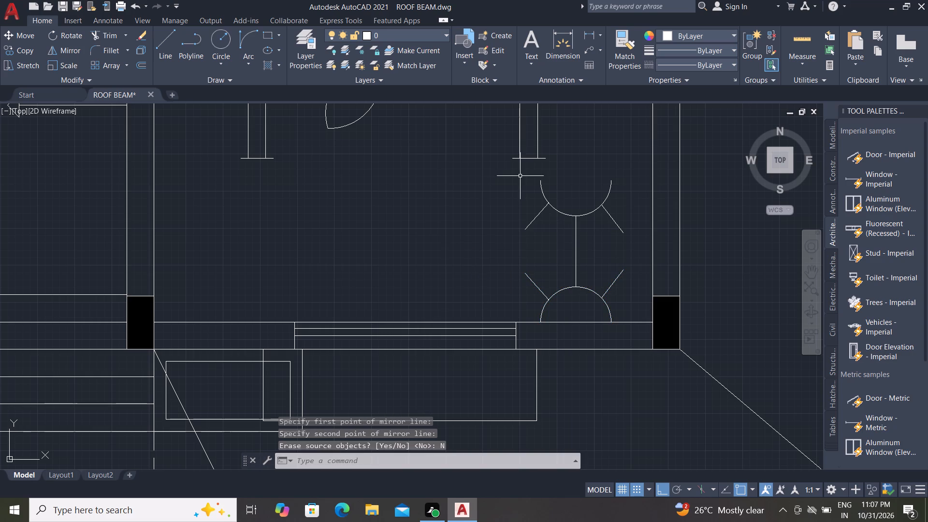
Move the mirrored half-round light with its three rays straight up so its arc ends sit on the right room's rear partition wall.
left_click(515, 168)
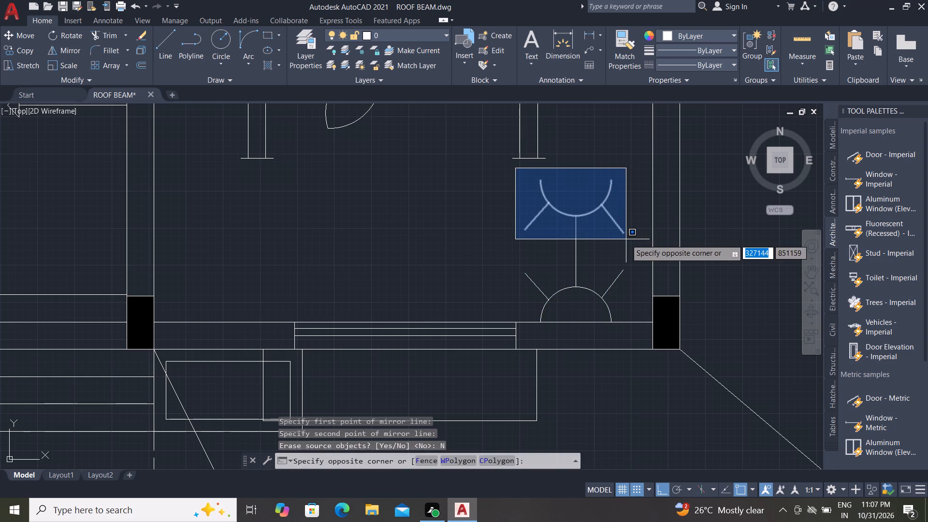
left_click(628, 239)
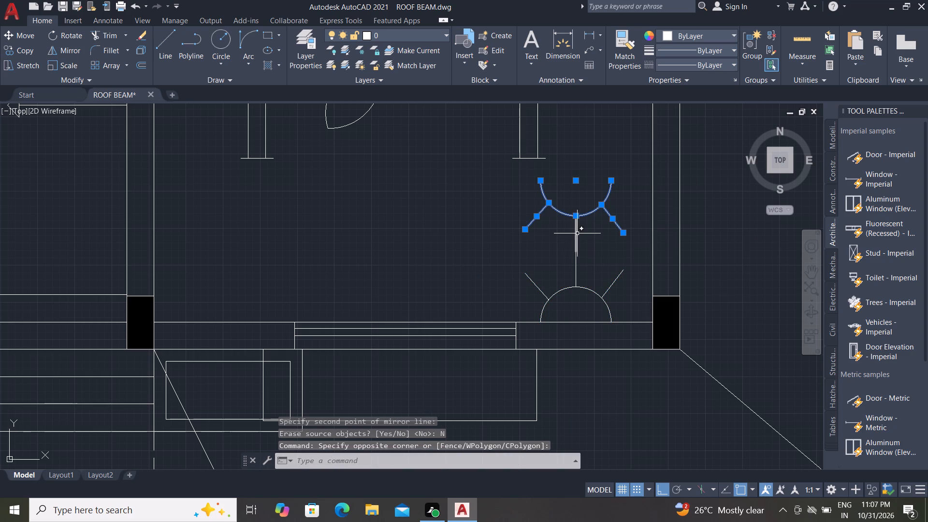
left_click(576, 233)
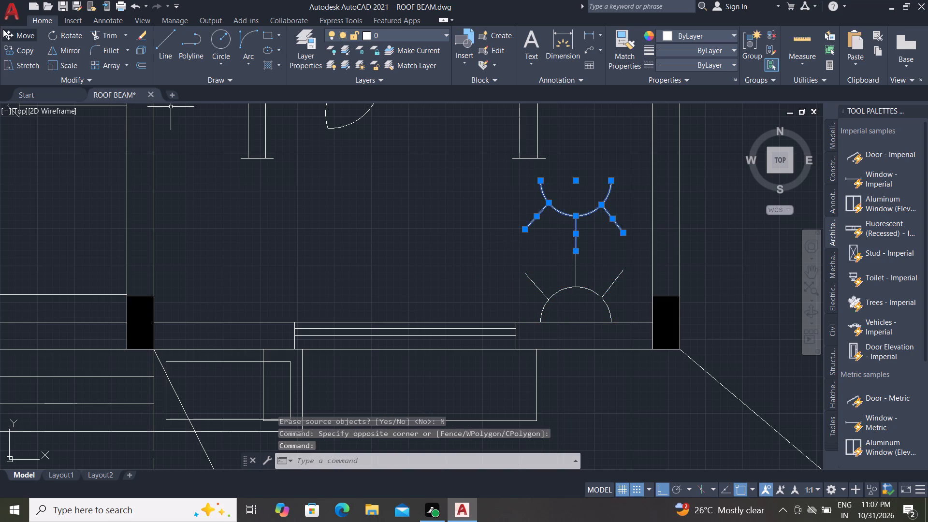
left_click(6, 30)
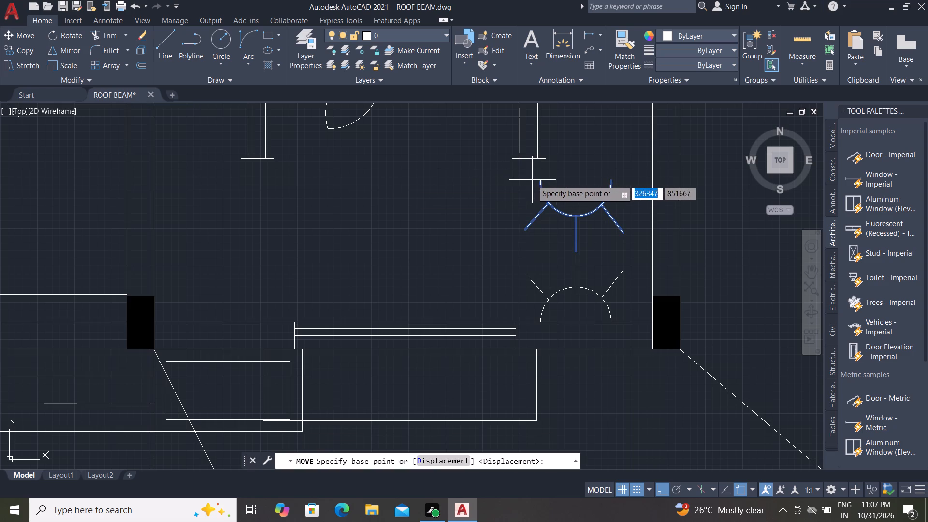
left_click(538, 181)
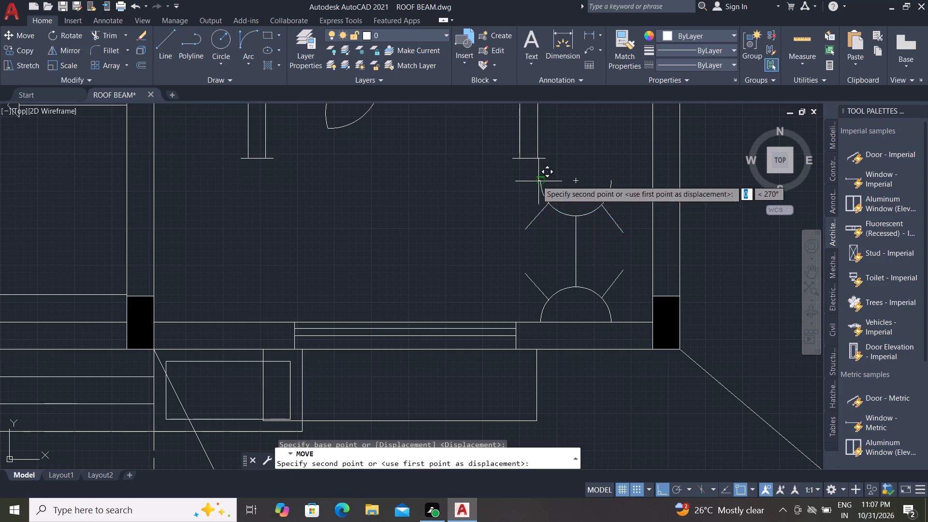
scroll(540, 274, "down", 2)
scroll(545, 168, "down", 2)
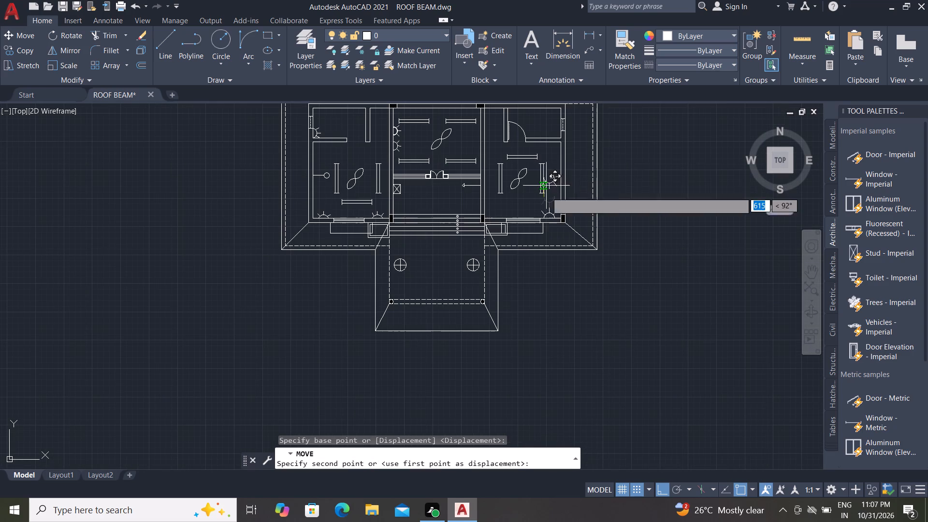
scroll(533, 150, "up", 3)
scroll(541, 149, "down", 1)
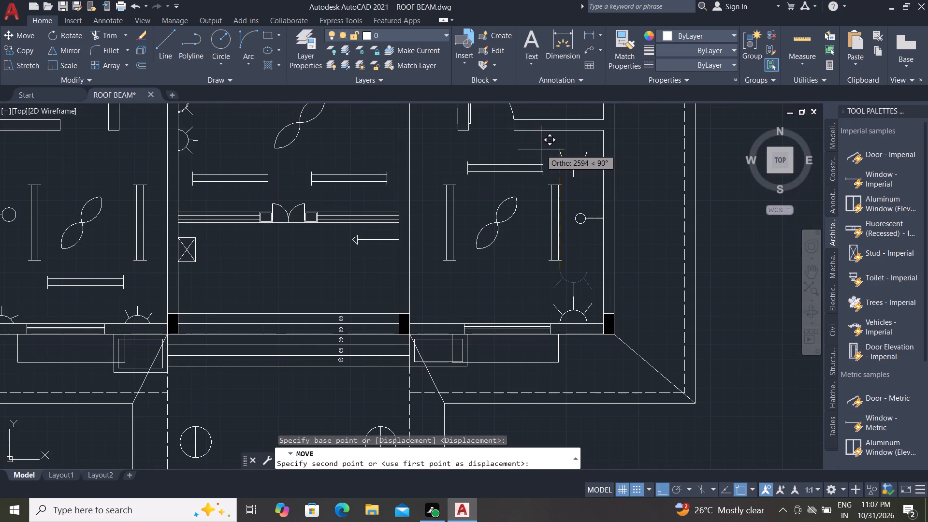
scroll(559, 130, "up", 3)
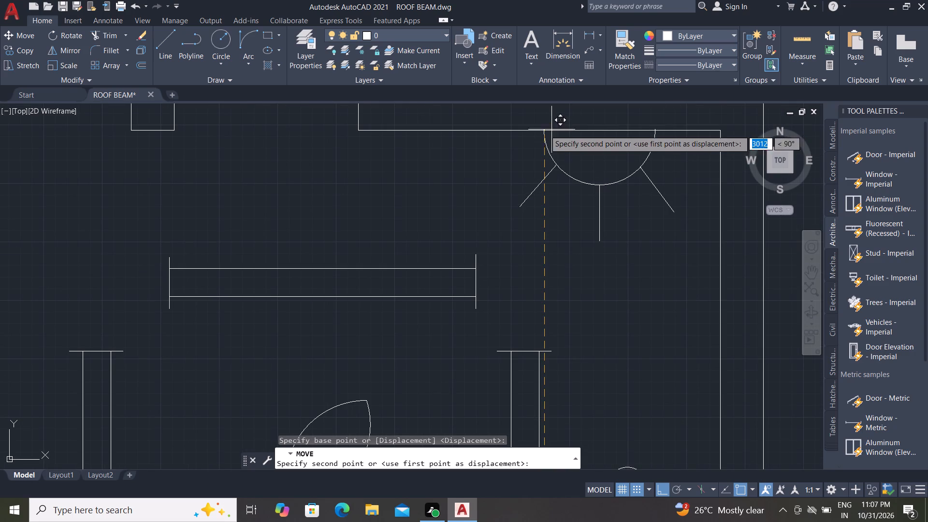
left_click(546, 130)
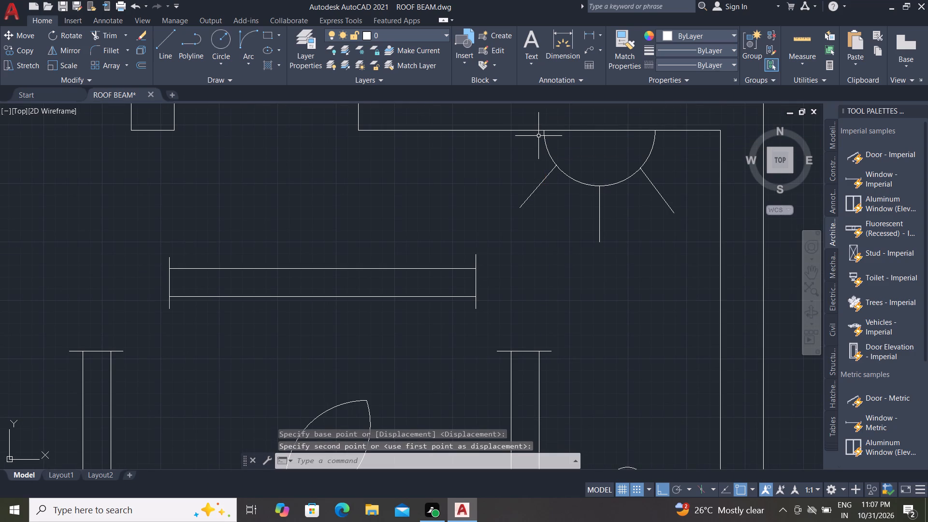
key("Escape")
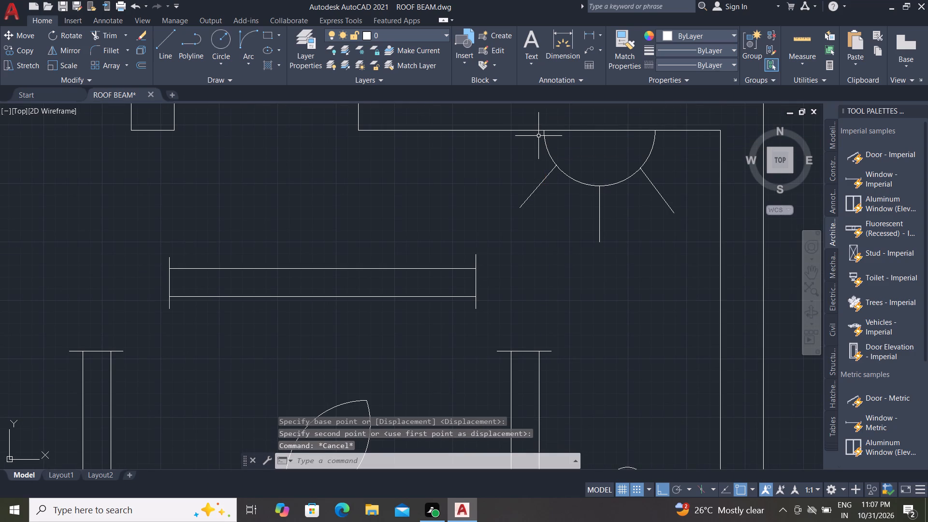
Draw a vertical line about 435 long down from the rear wall inside the small room behind the right room, beside the door.
scroll(557, 225, "down", 2)
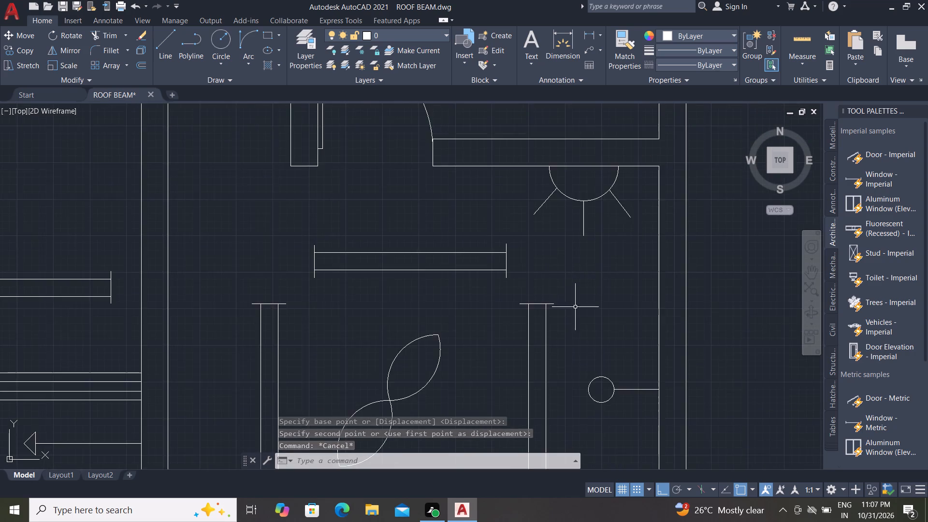
scroll(576, 309, "down", 1)
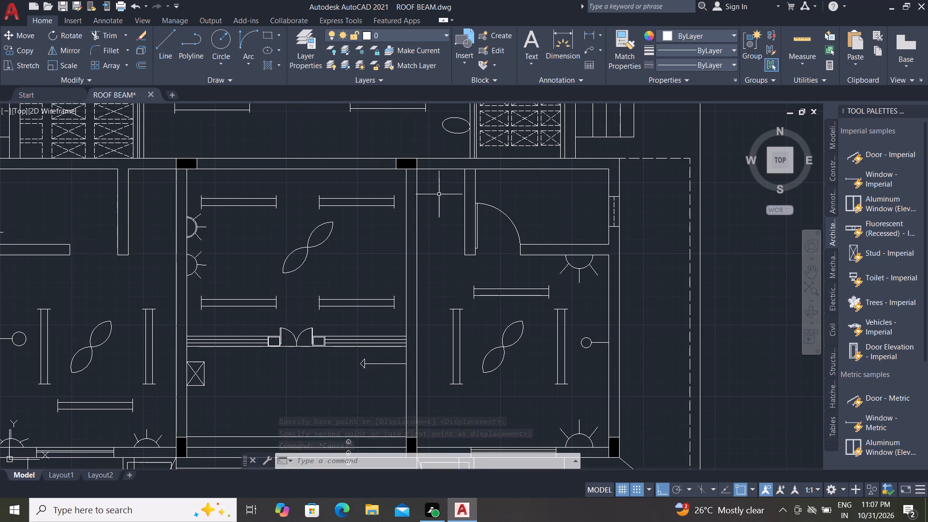
scroll(499, 173, "up", 2)
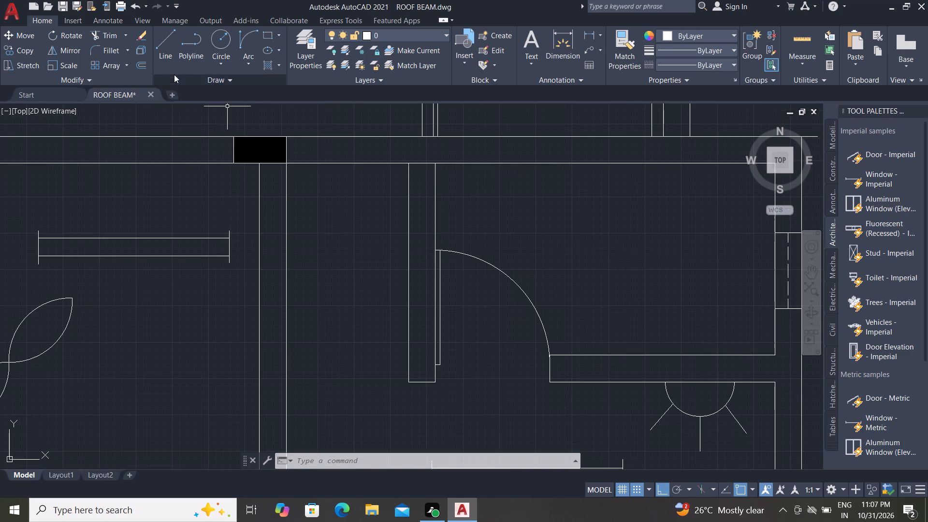
left_click(165, 34)
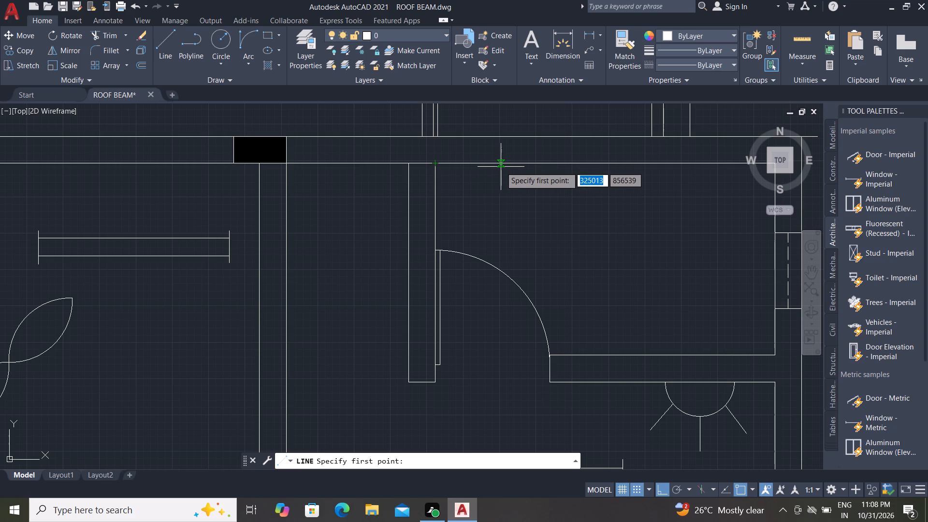
left_click(514, 166)
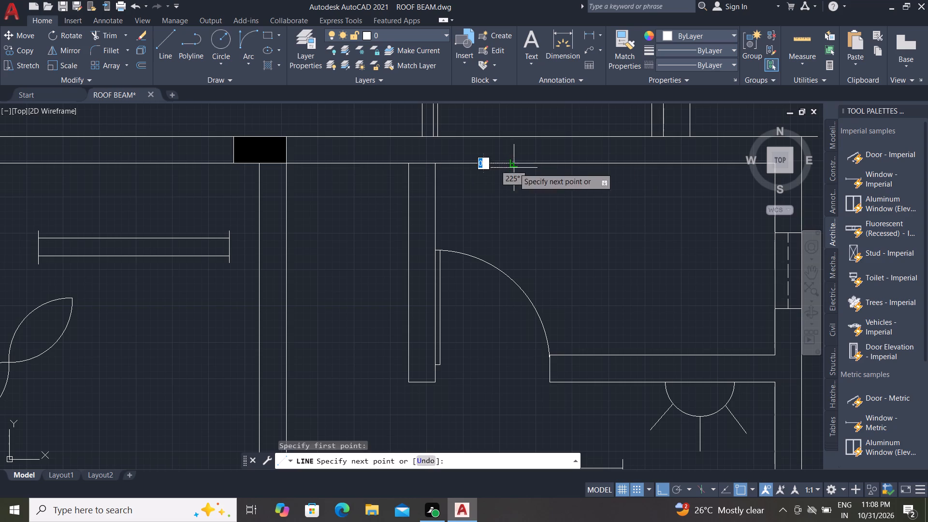
left_click(513, 214)
Draw a small circle centred on the vertical line's free end and move it down so its upper edge touches that end.
left_click(222, 40)
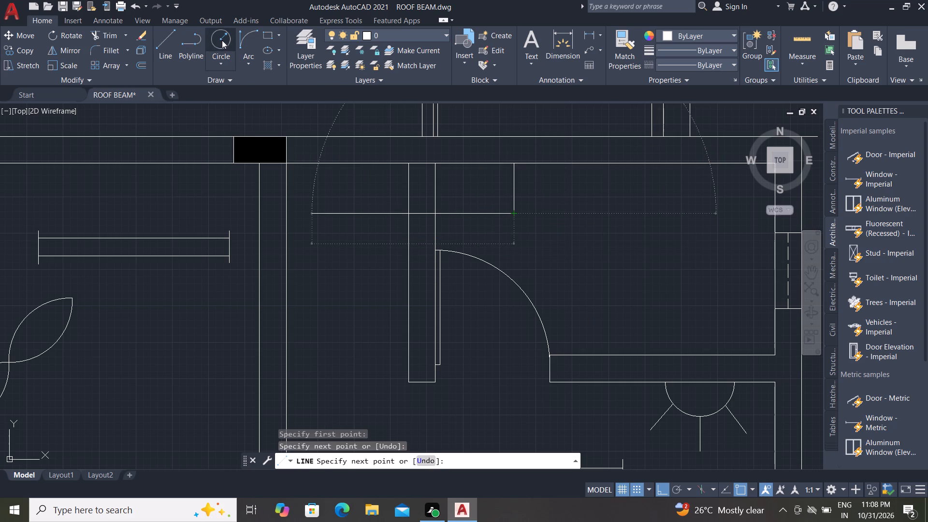
left_click(514, 215)
left_click(519, 229)
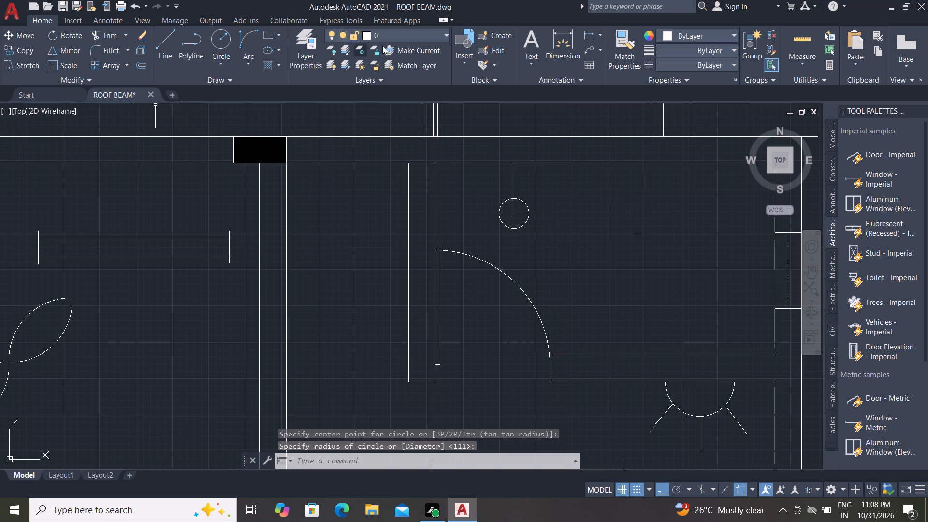
left_click(23, 34)
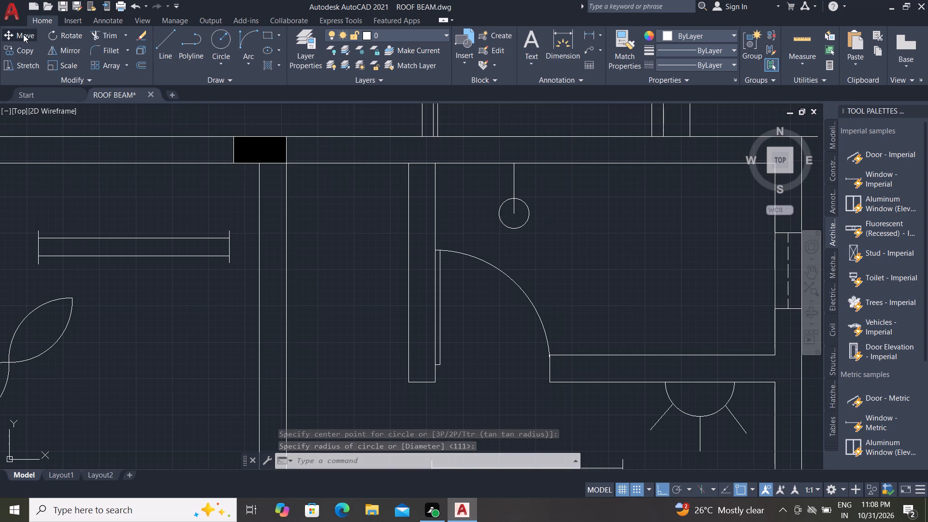
left_click(500, 220)
right_click(500, 220)
left_click(513, 200)
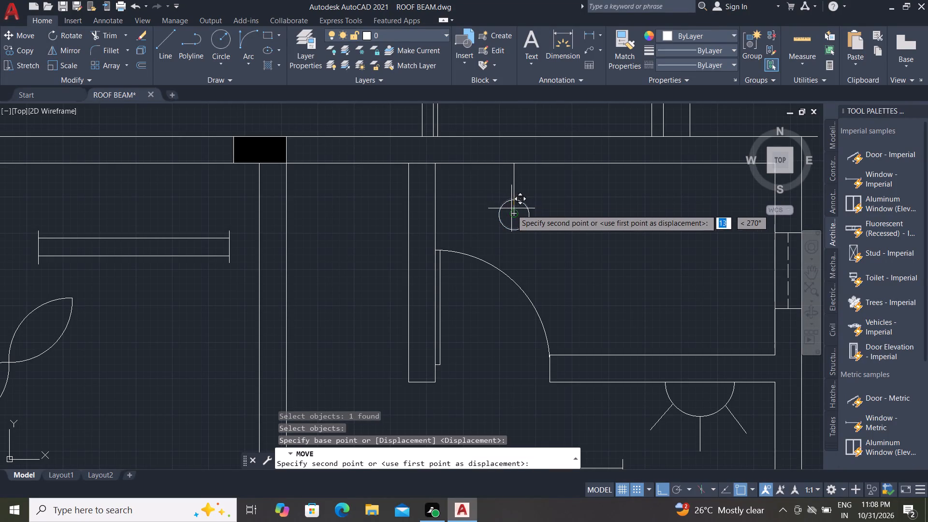
left_click(511, 216)
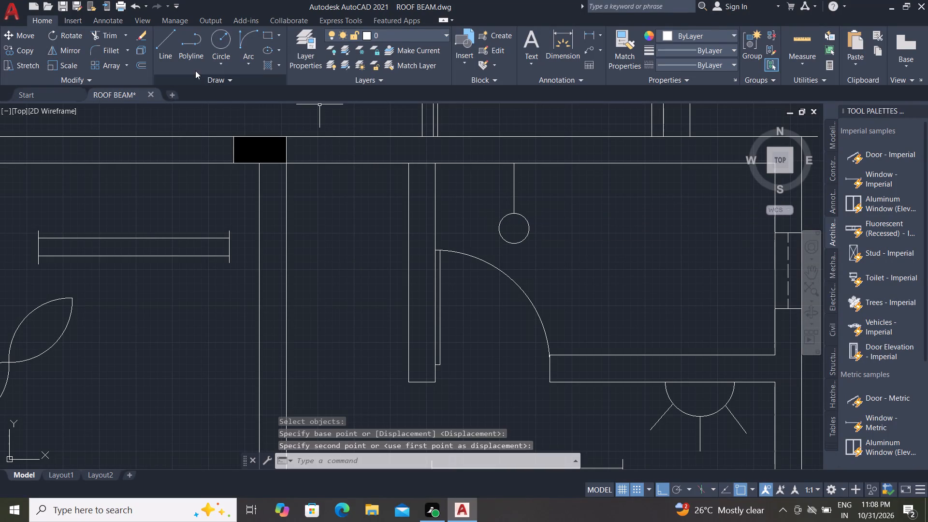
Draw a vertical line about 330 long from the circle's lower edge down to the door swing arc.
left_click(162, 41)
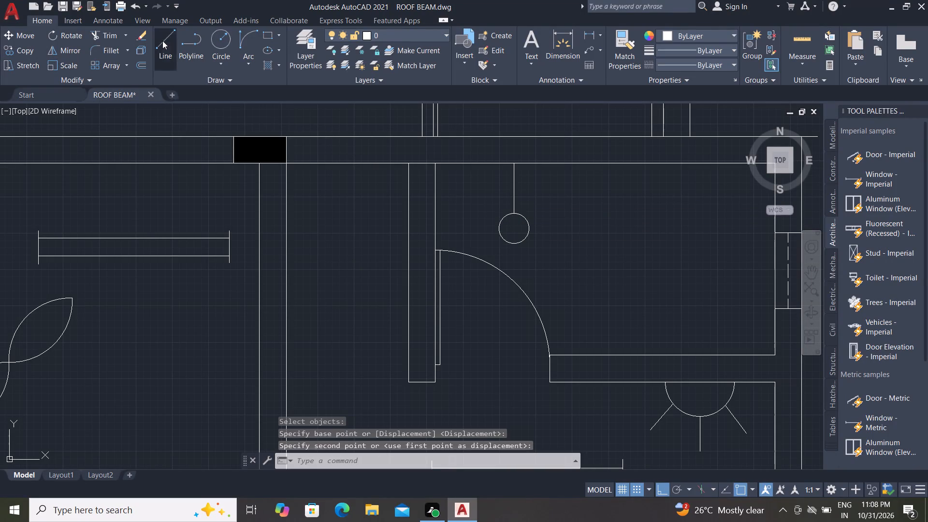
left_click(511, 246)
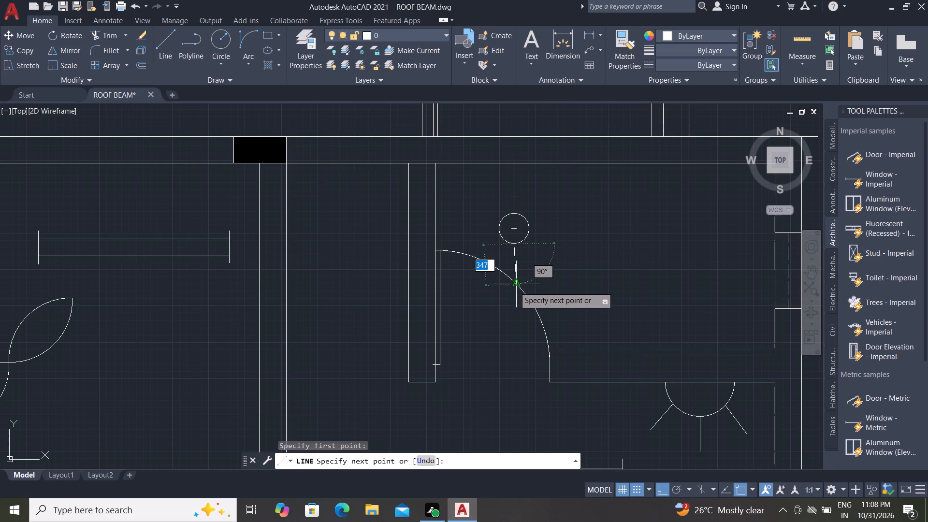
scroll(512, 283, "up", 5)
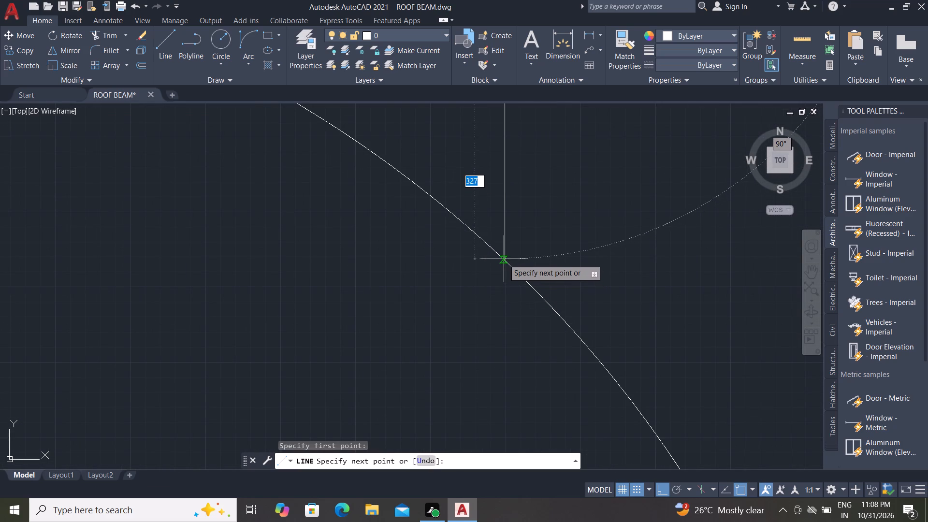
left_click(504, 259)
scroll(510, 259, "down", 2)
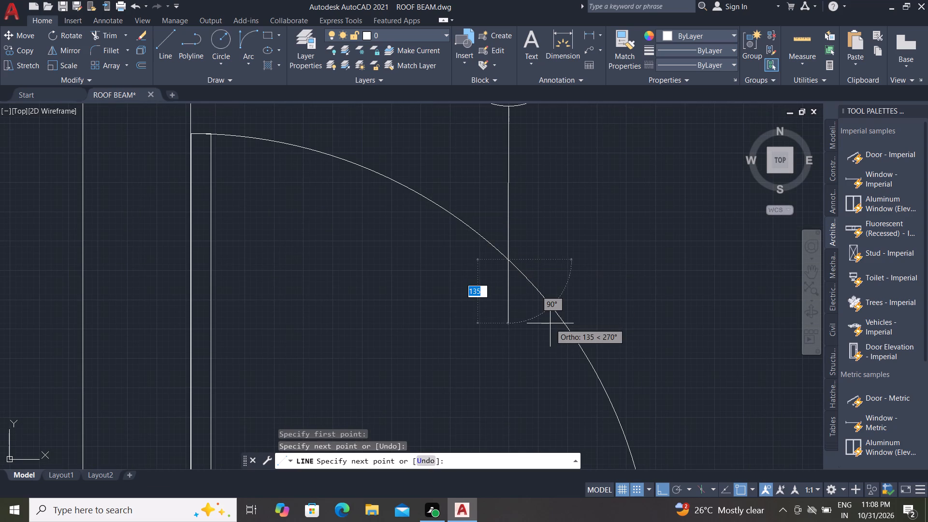
key("Escape")
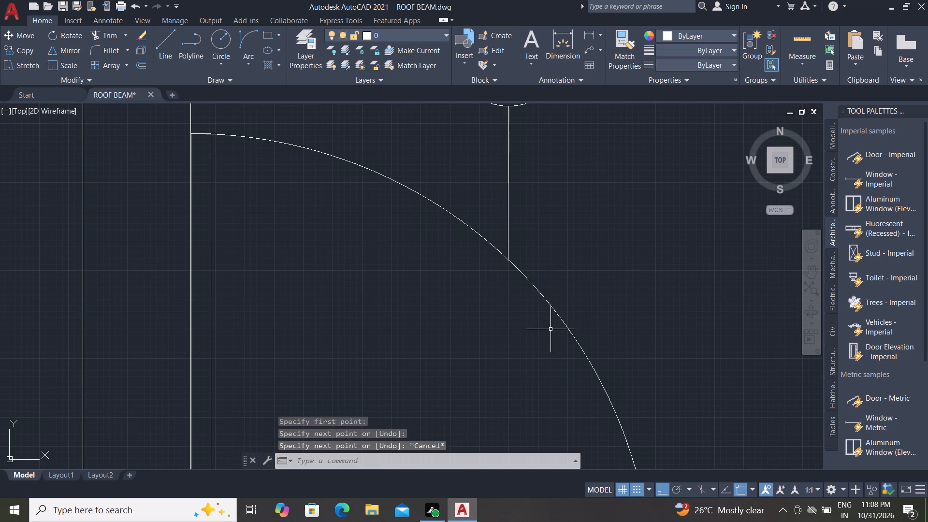
Copy the arc of the middle room's lower half-round wall light horizontally onto the right room's inner side wall face.
scroll(492, 372, "down", 3)
scroll(481, 327, "down", 1)
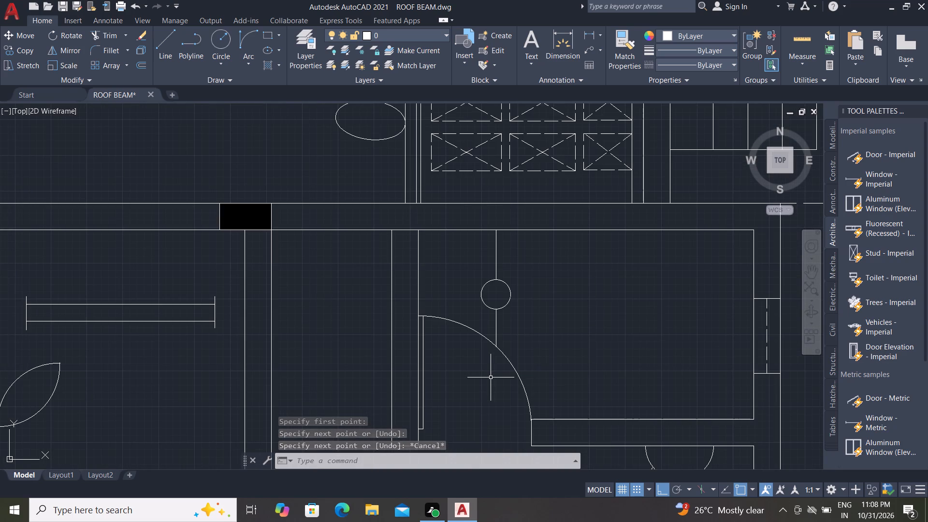
scroll(481, 327, "down", 1)
scroll(465, 379, "down", 1)
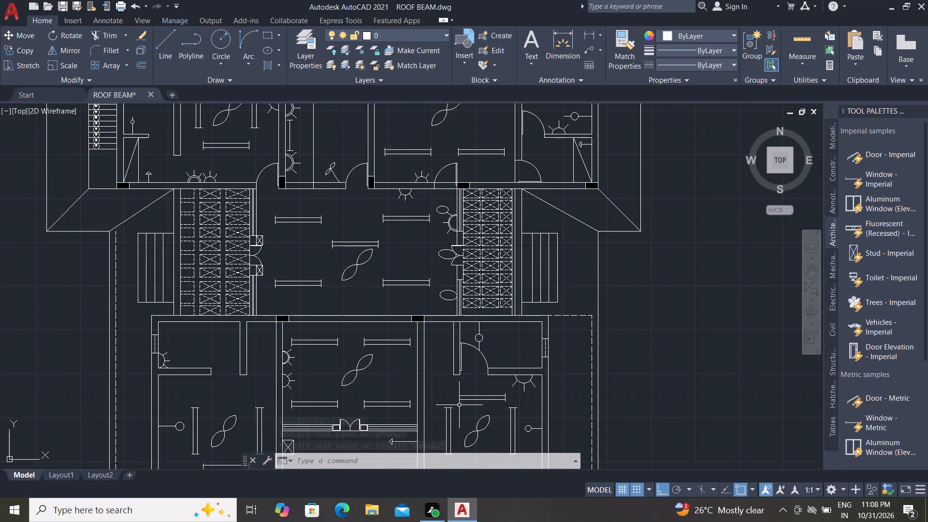
middle_click_drag(467, 392, 508, 287)
scroll(473, 311, "up", 1)
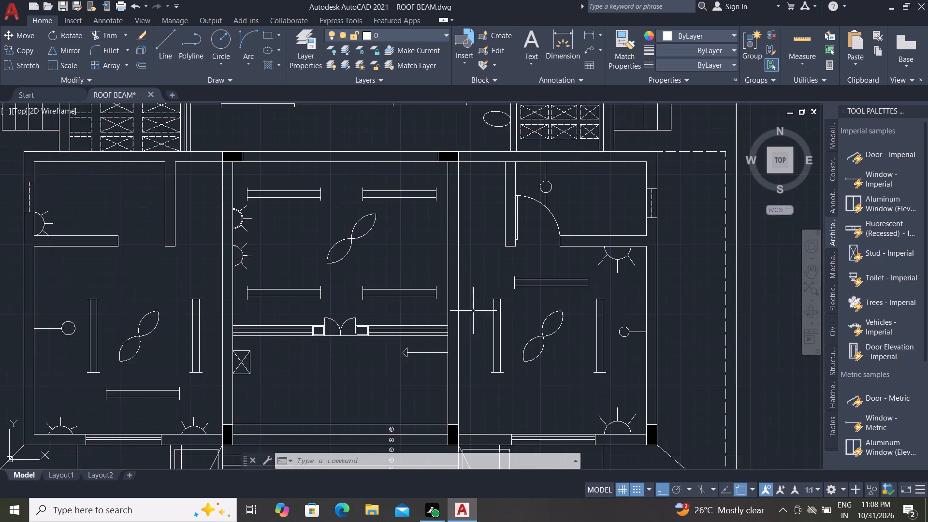
scroll(473, 311, "up", 1)
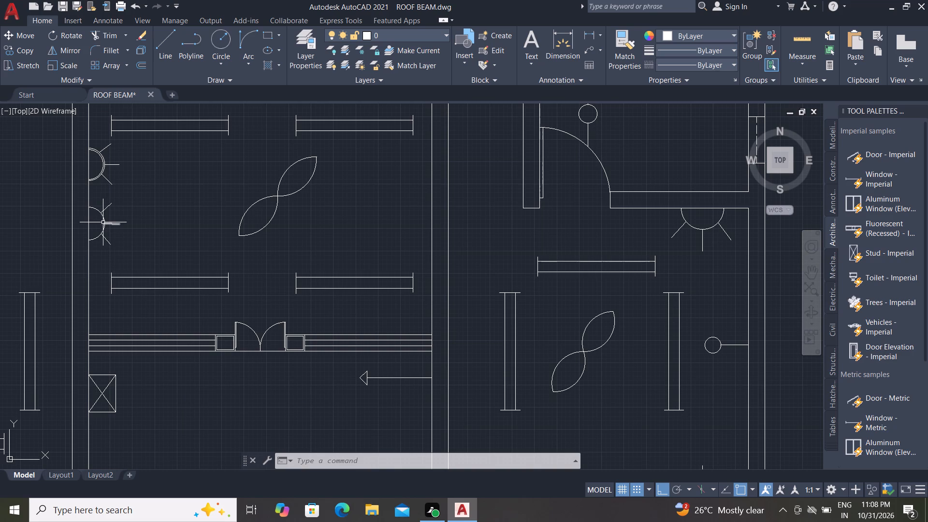
left_click(102, 222)
left_click(101, 215)
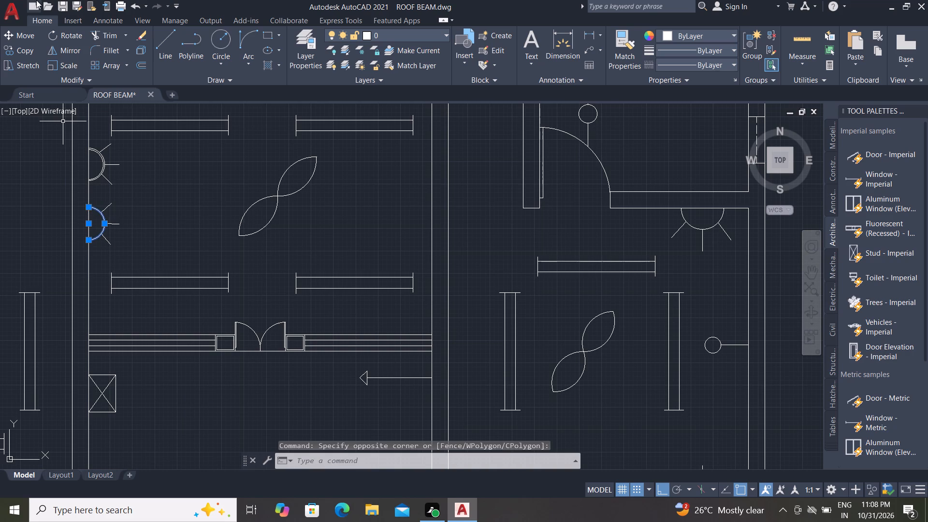
left_click(27, 50)
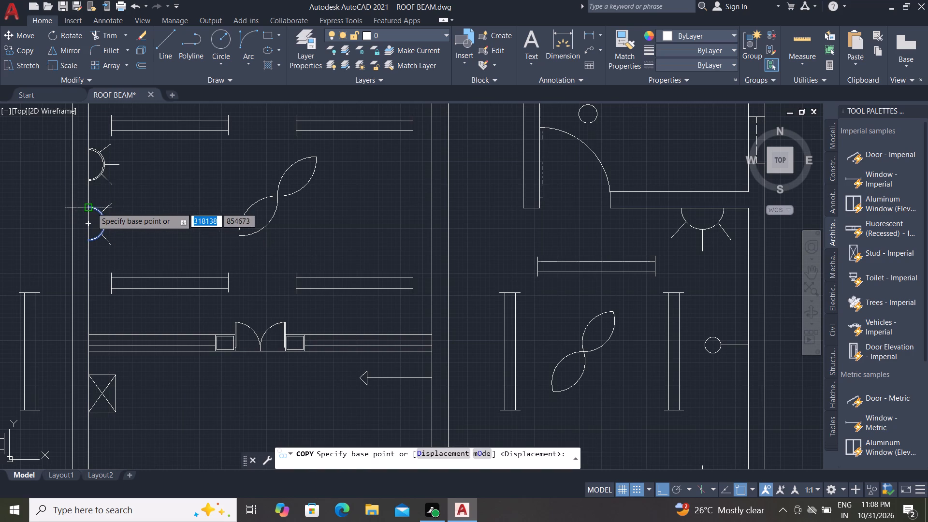
left_click(91, 207)
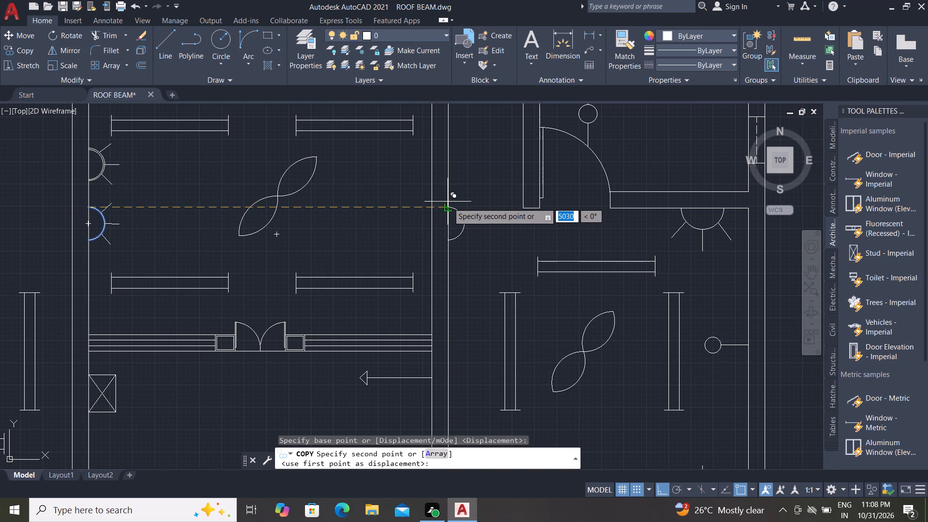
left_click(449, 207)
scroll(449, 207, "up", 3)
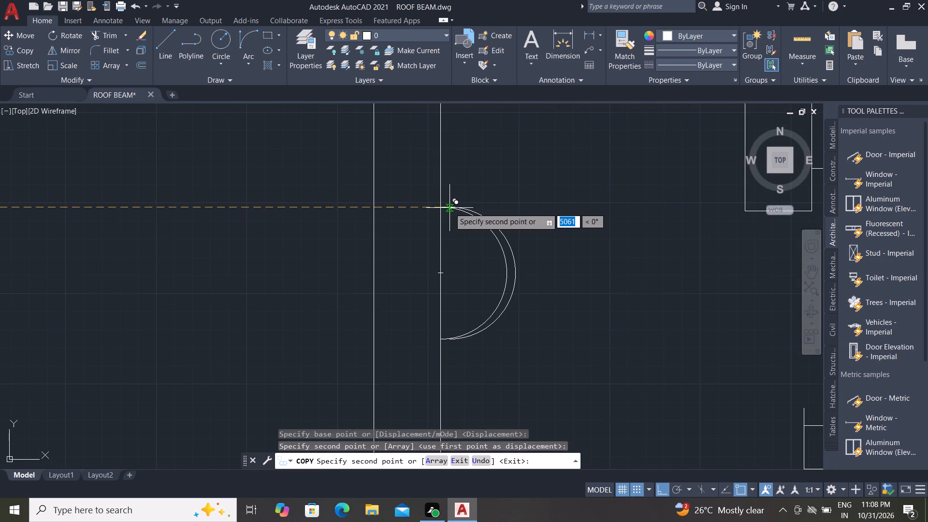
key("Escape")
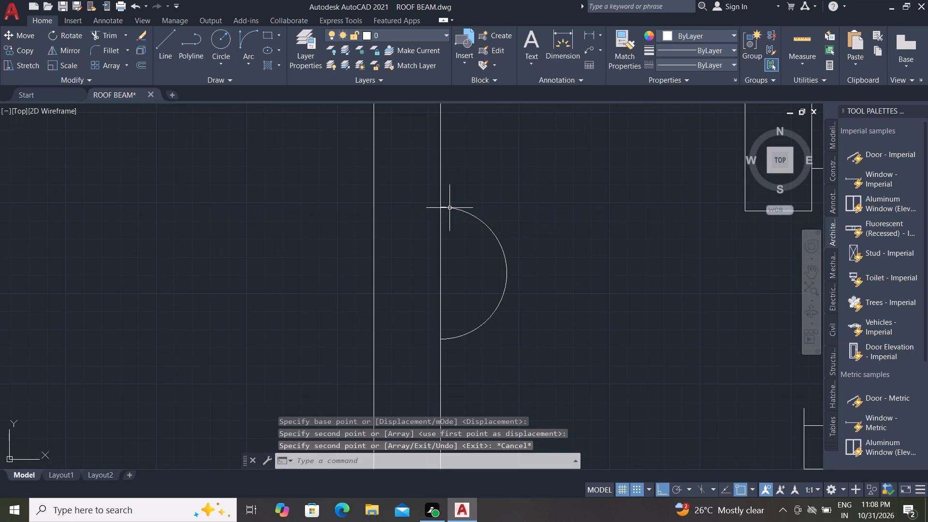
Offset the copied half-round wall light arc in the right room outward by 40.
type("O")
key("space")
key("2")
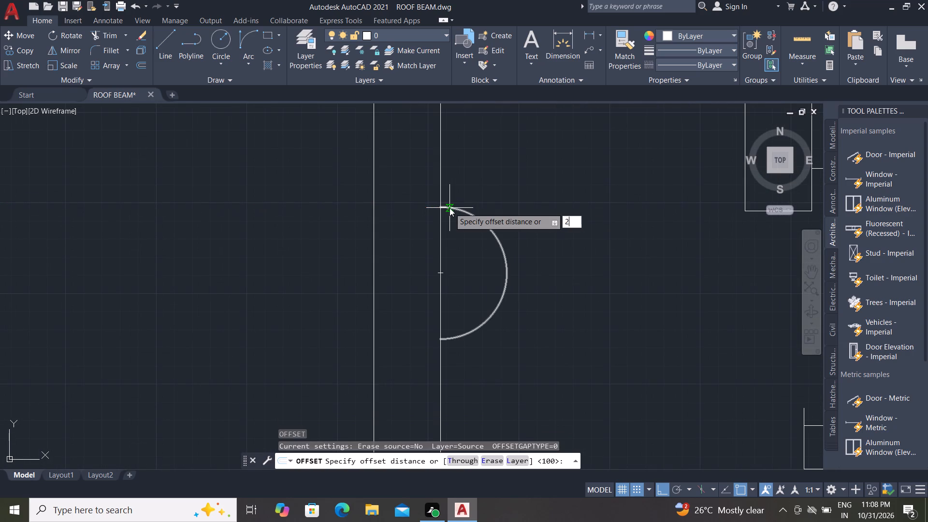
key("9")
key("BackSpace")
key("BackSpace")
key("4")
key("minus")
key("BackSpace")
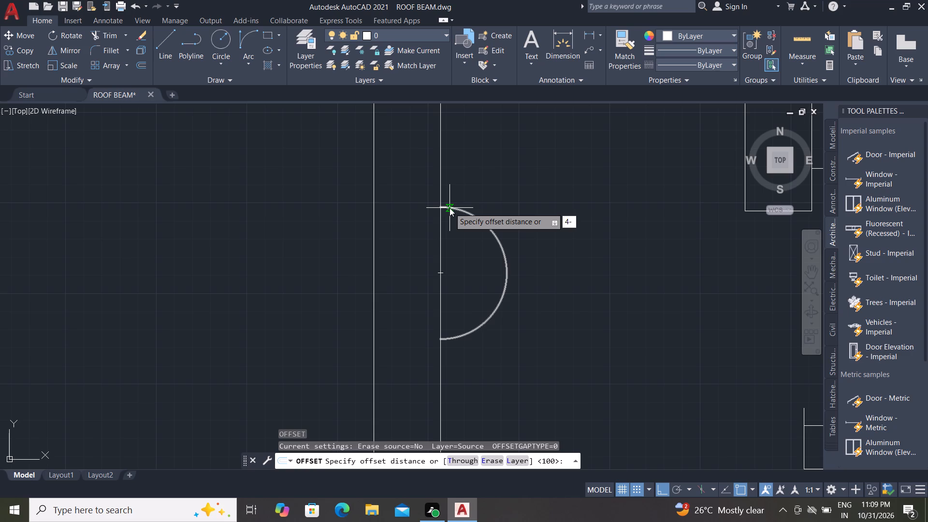
key("0")
key("Return")
left_click(446, 207)
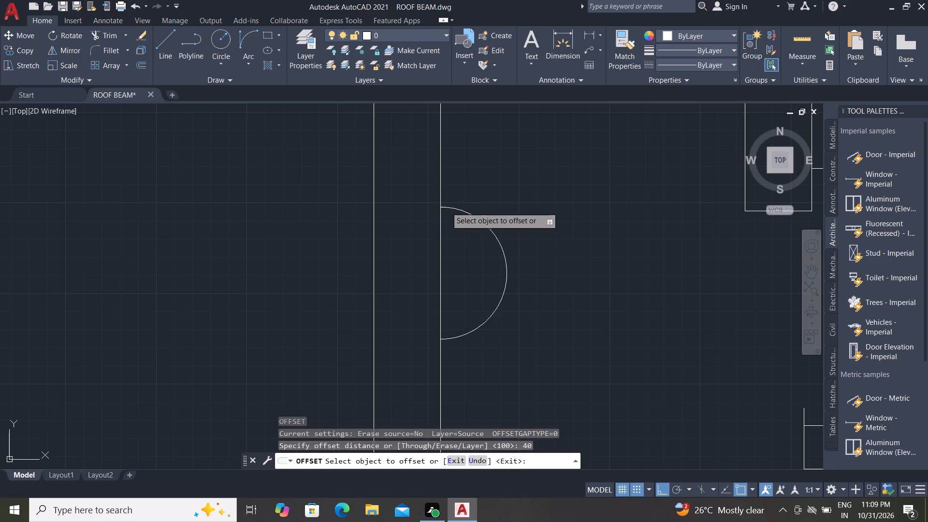
left_click(464, 182)
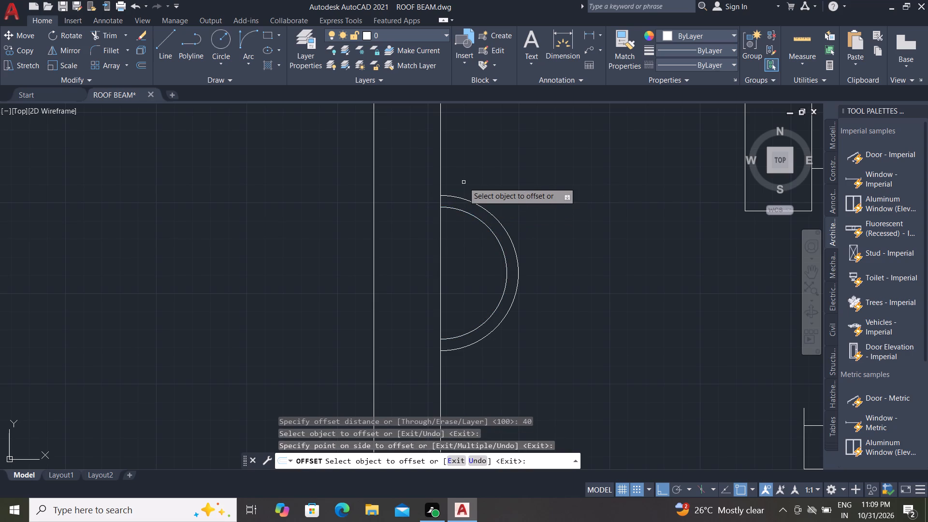
key("Escape")
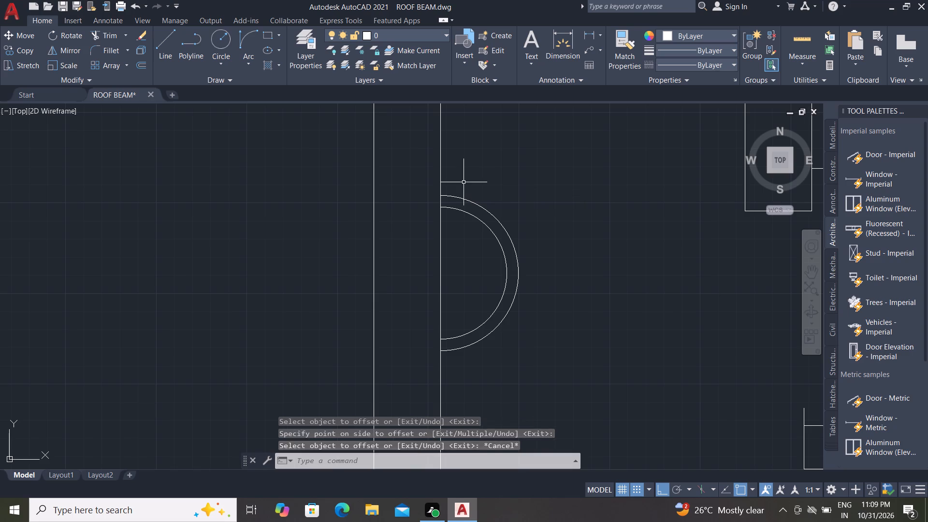
key("Escape")
key("Escape")
key("Escape")
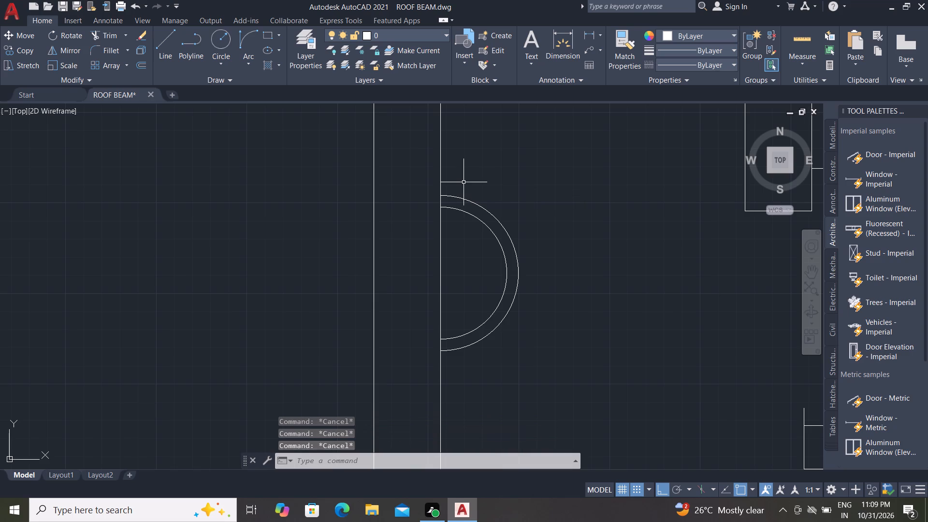
Draw a short horizontal ray pointing away from the wall, starting at the midpoint of the wall light's outer arc.
scroll(490, 197, "down", 1)
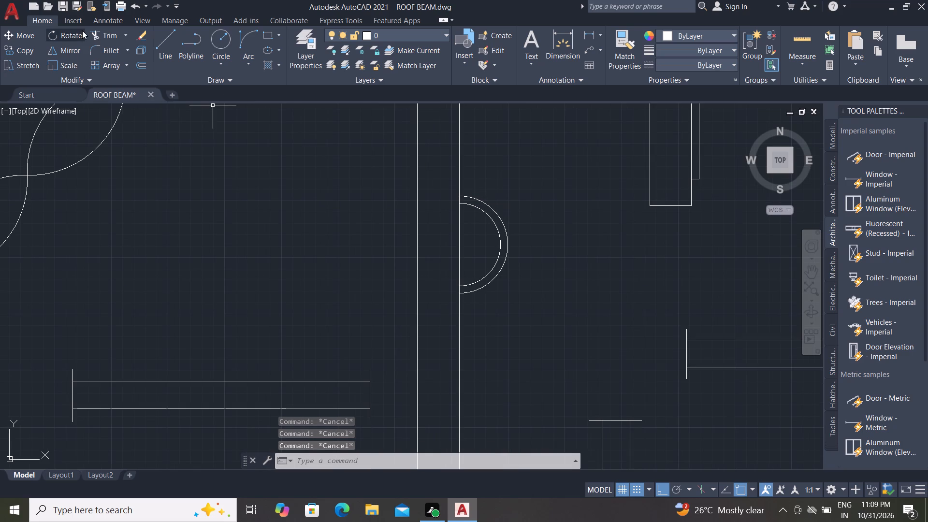
left_click(169, 38)
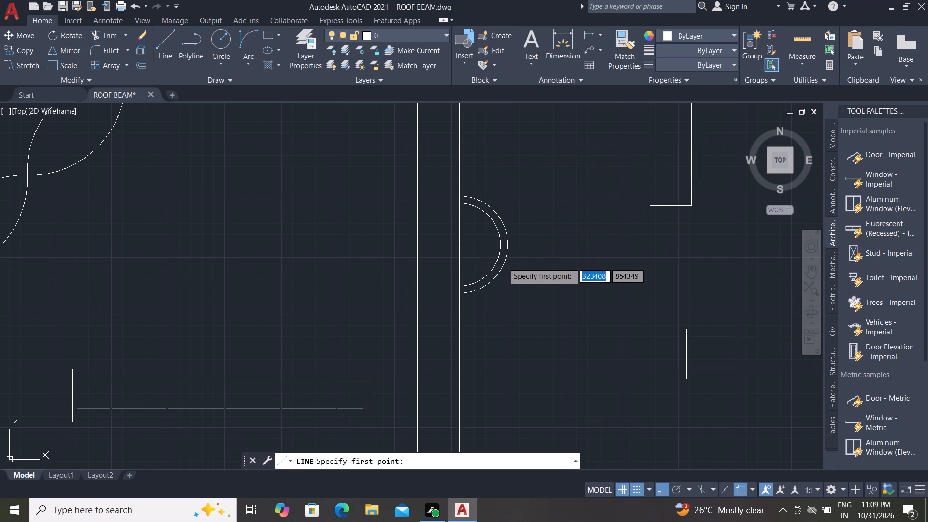
left_click(504, 245)
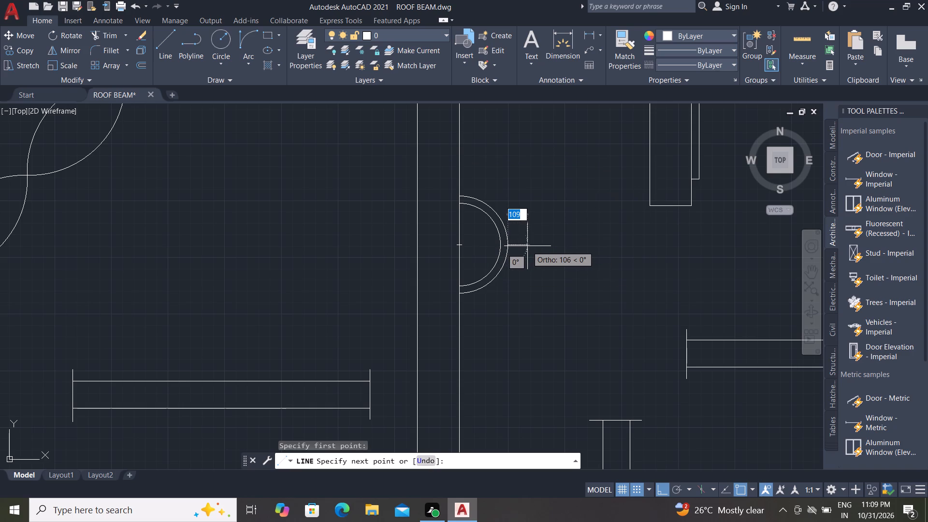
left_click(536, 248)
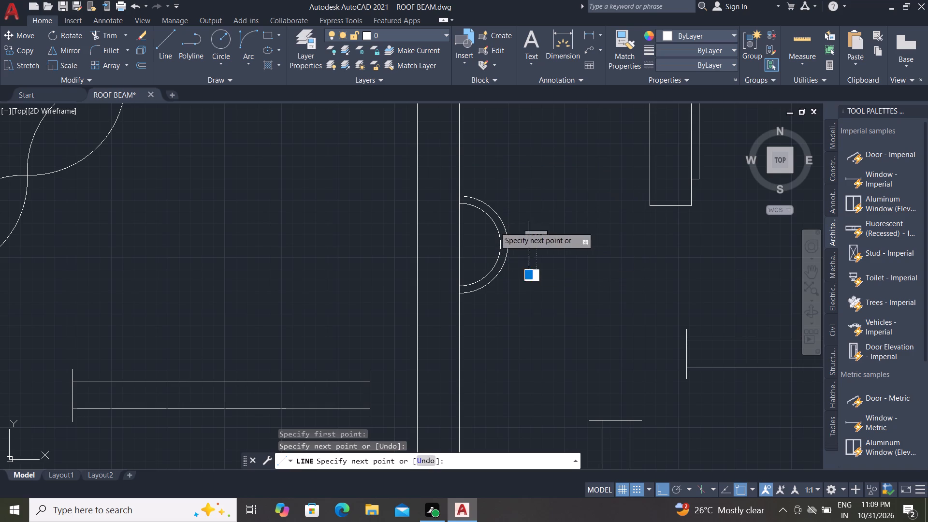
With Ortho off, draw a diagonal ray about 180 long at about 49° up and outward from the outer arc's upper part.
left_click(164, 39)
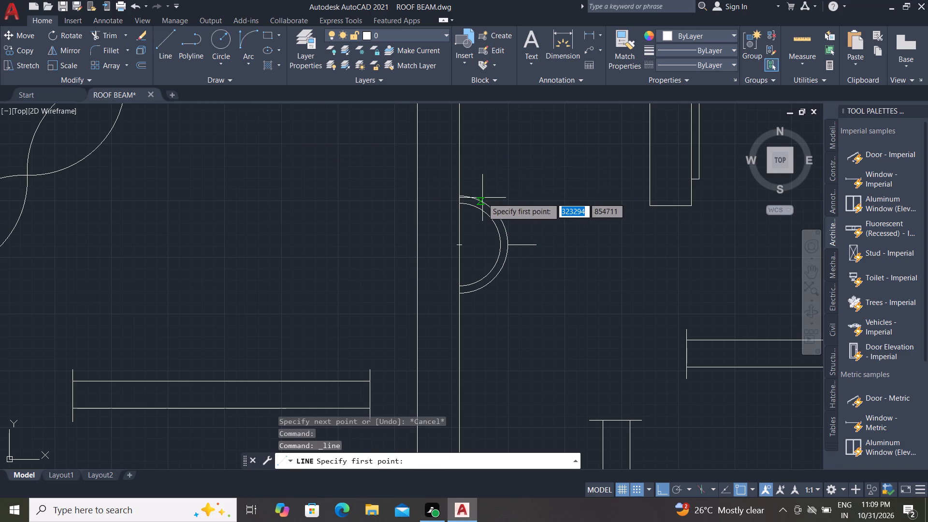
left_click(491, 206)
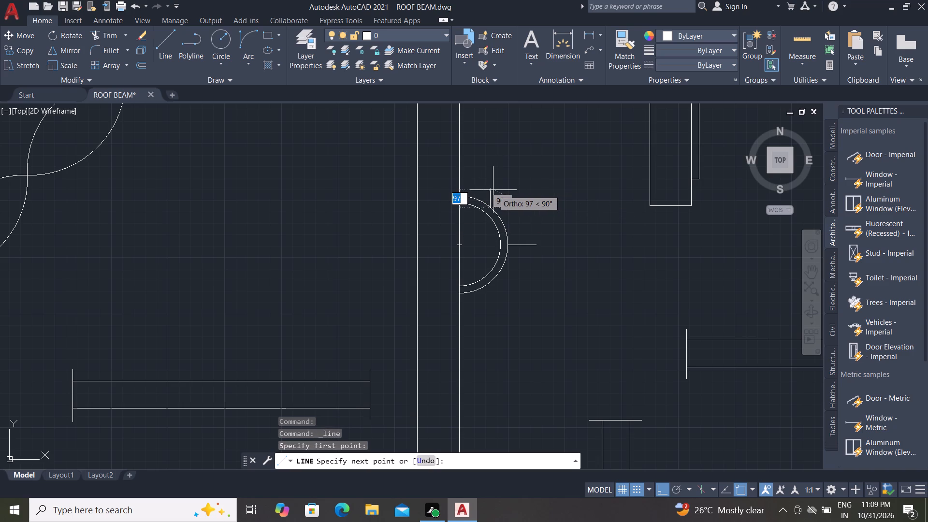
key("F8")
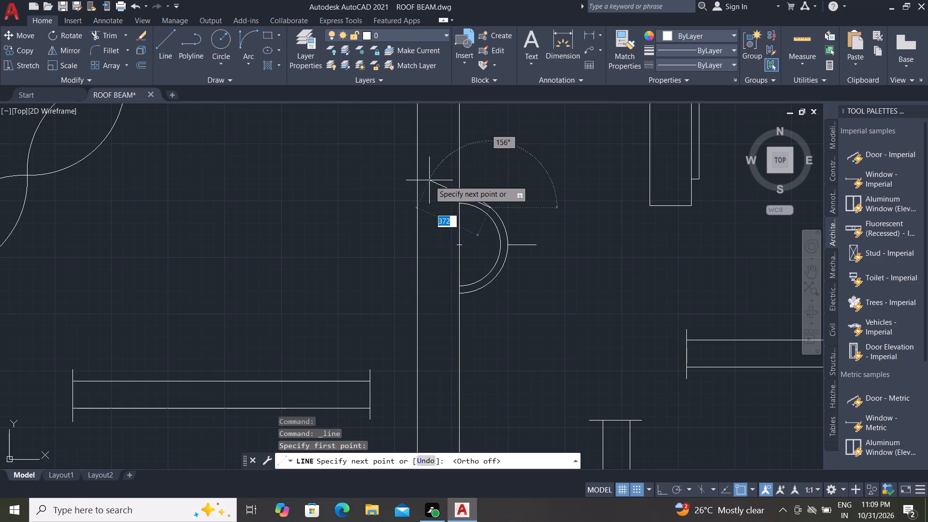
scroll(506, 180, "up", 1)
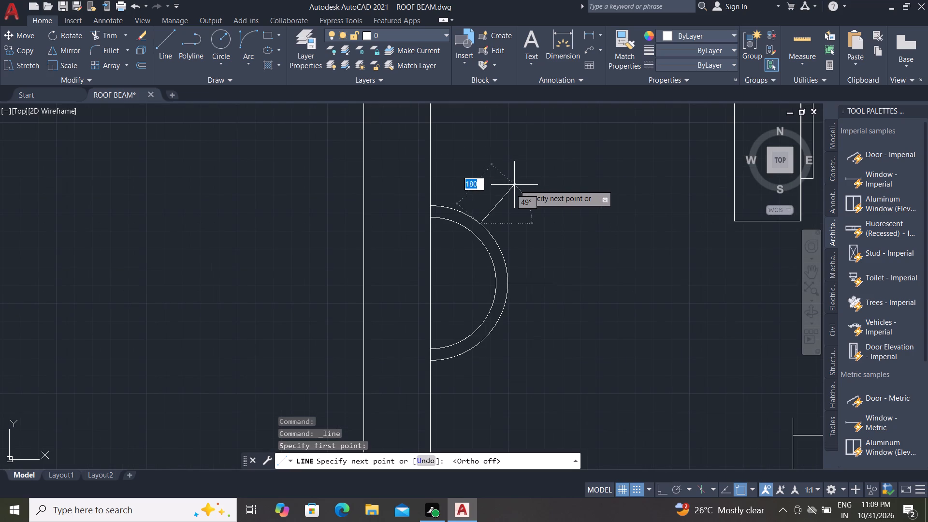
left_click(514, 185)
key("Escape")
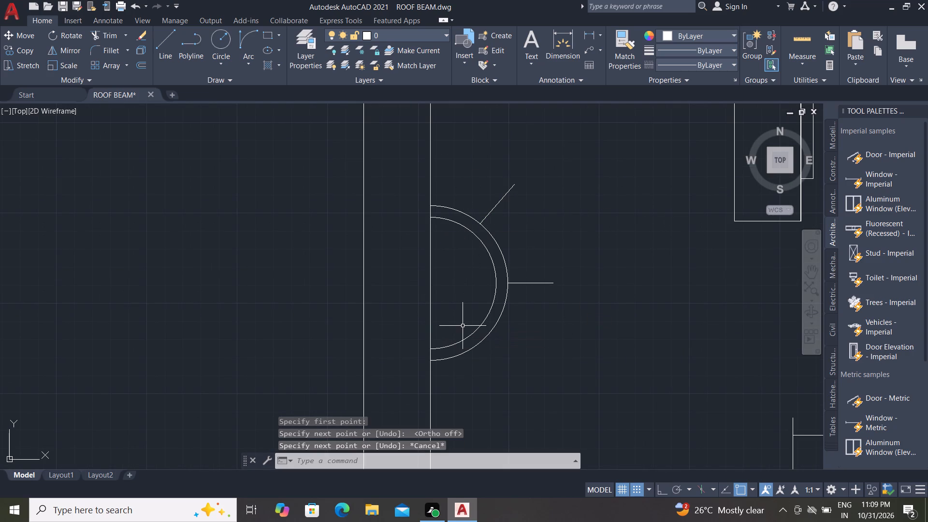
Draw a matching diagonal ray down and outward from the lower part of the wall light's outer arc.
key("l")
key("space")
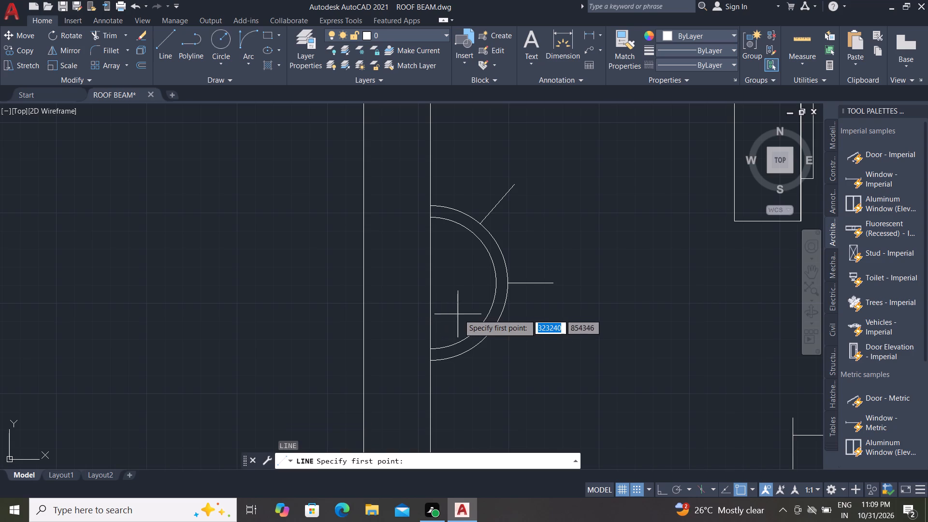
left_click(481, 345)
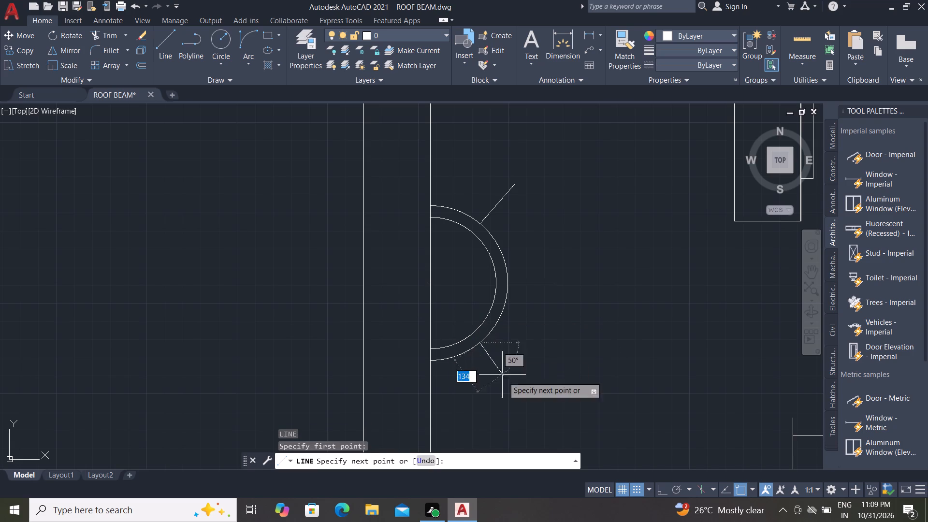
left_click(514, 390)
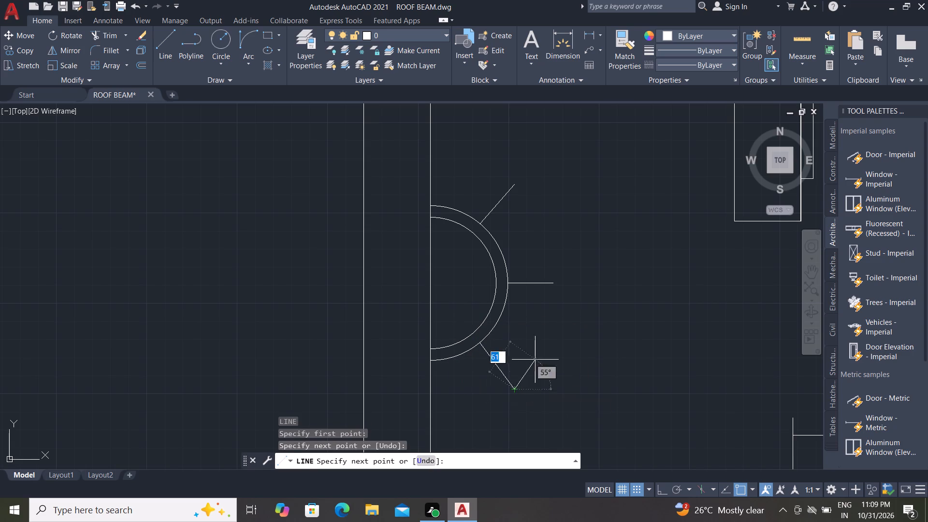
key("Escape")
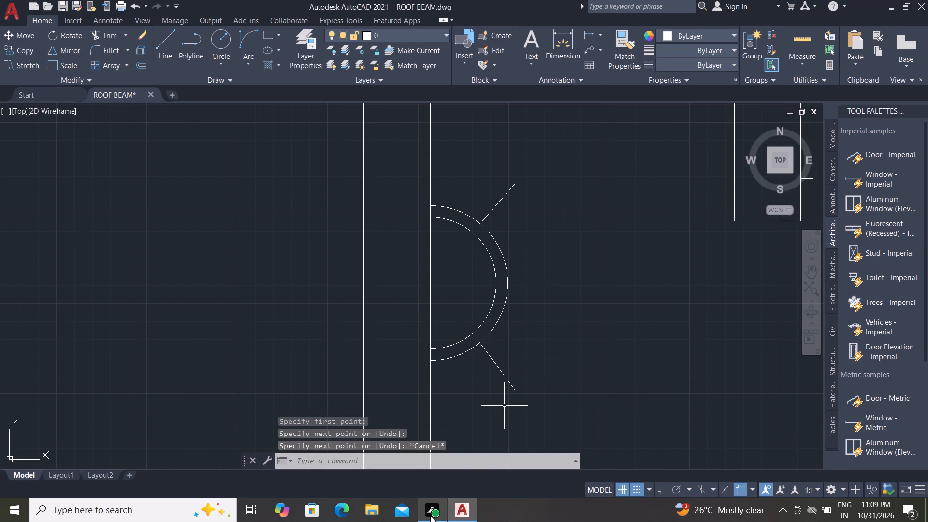
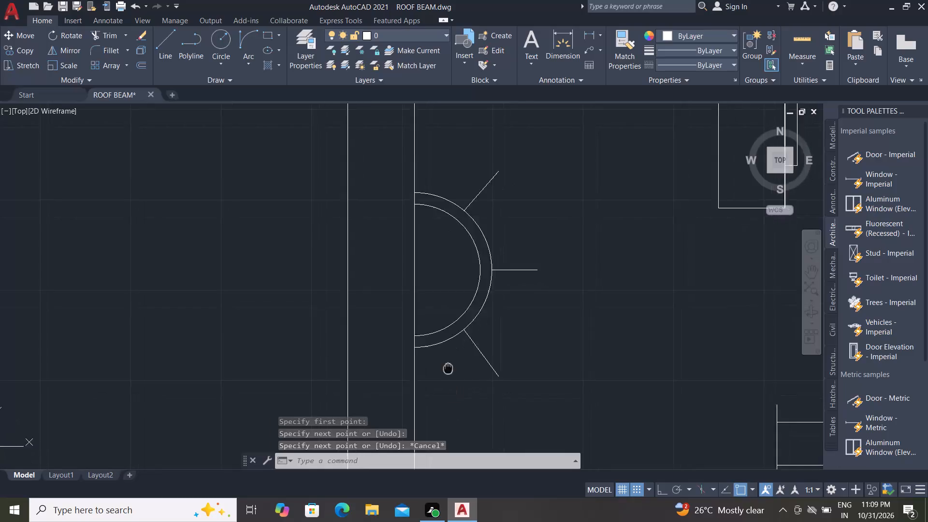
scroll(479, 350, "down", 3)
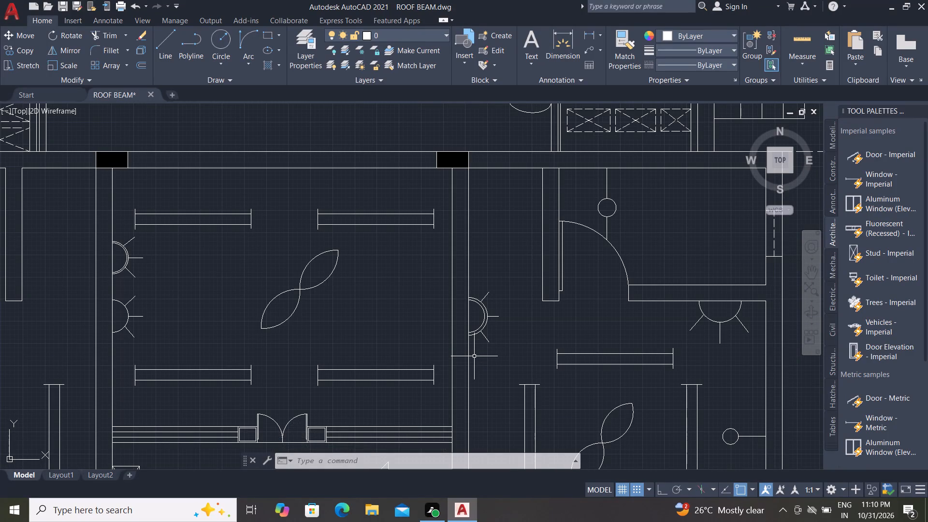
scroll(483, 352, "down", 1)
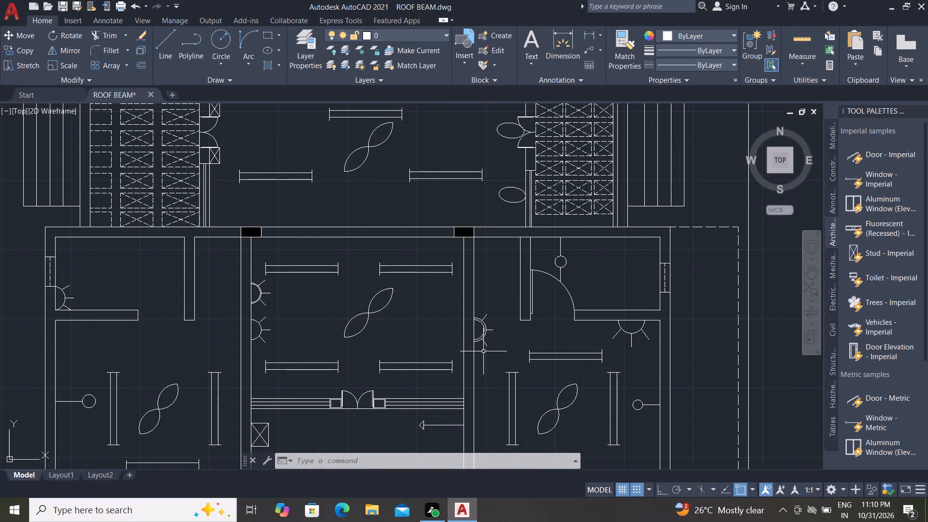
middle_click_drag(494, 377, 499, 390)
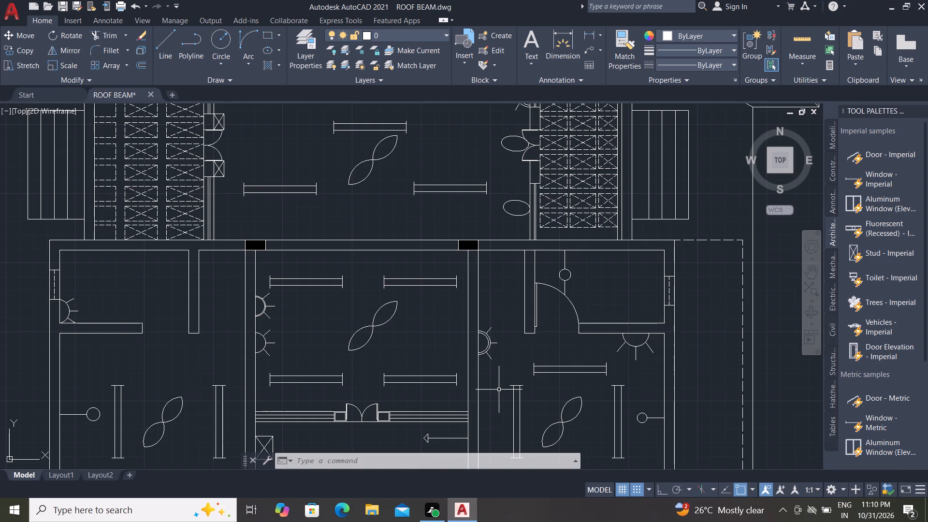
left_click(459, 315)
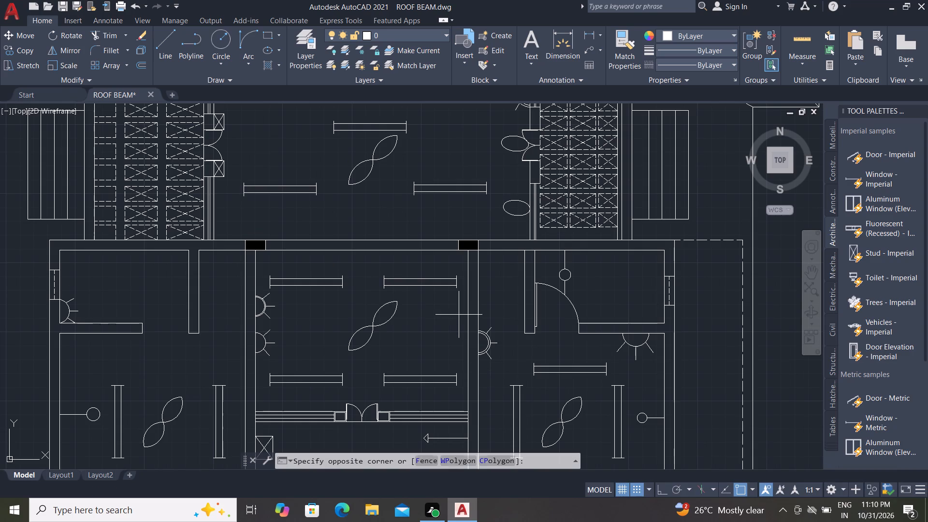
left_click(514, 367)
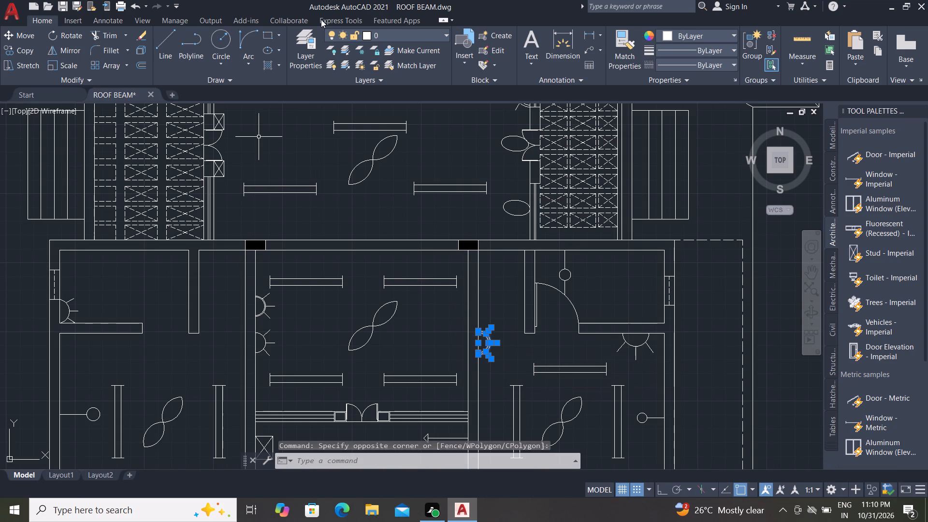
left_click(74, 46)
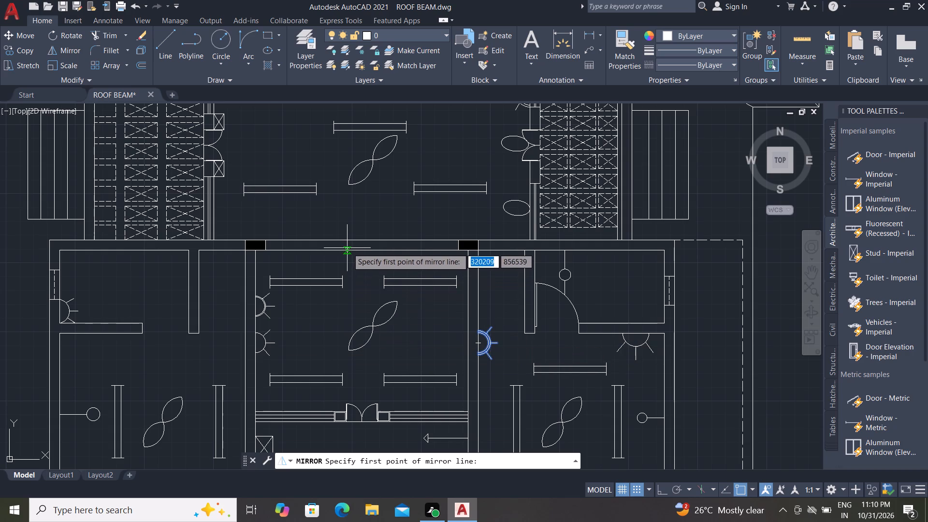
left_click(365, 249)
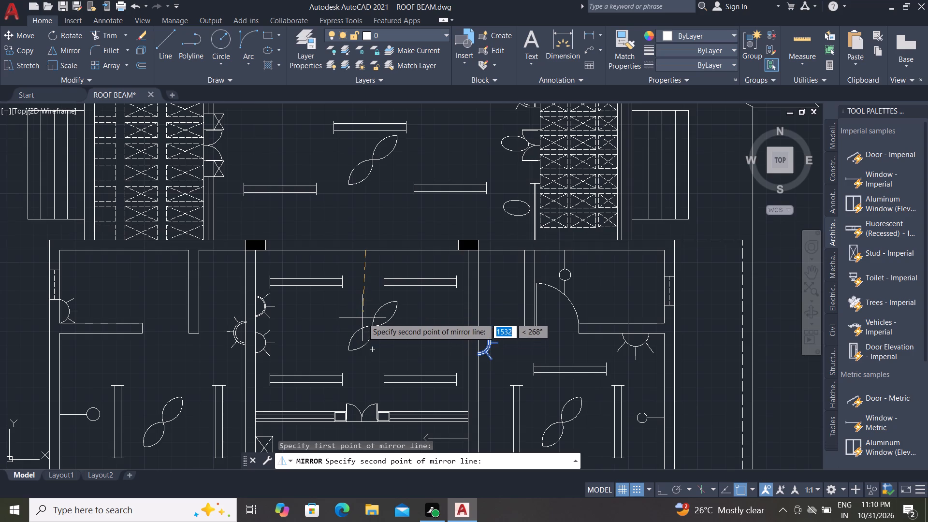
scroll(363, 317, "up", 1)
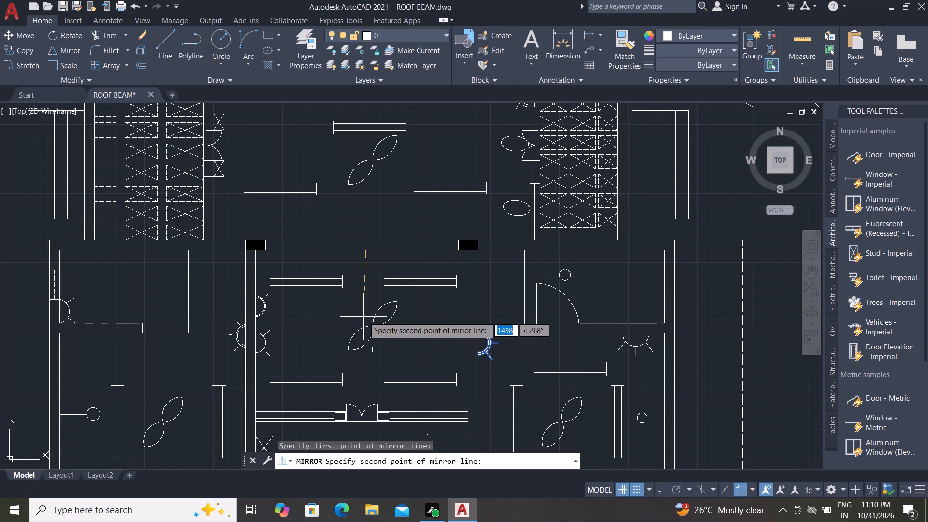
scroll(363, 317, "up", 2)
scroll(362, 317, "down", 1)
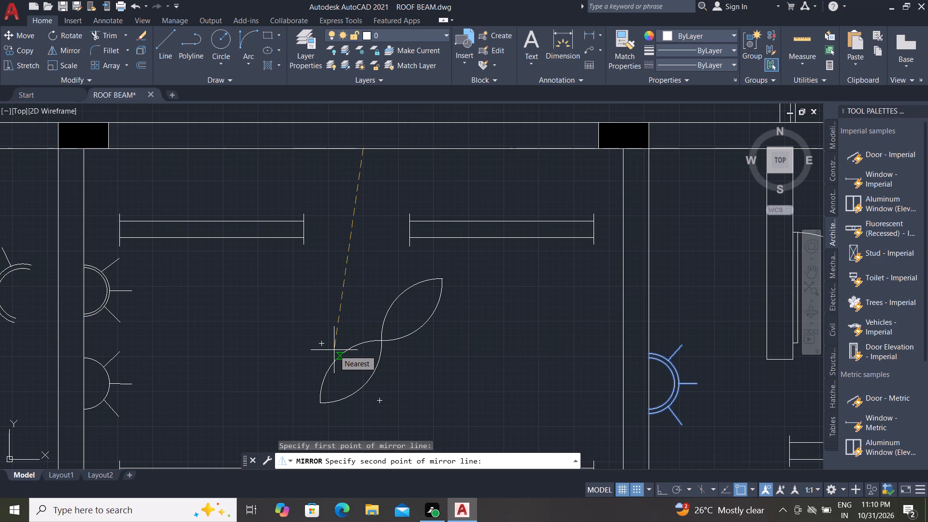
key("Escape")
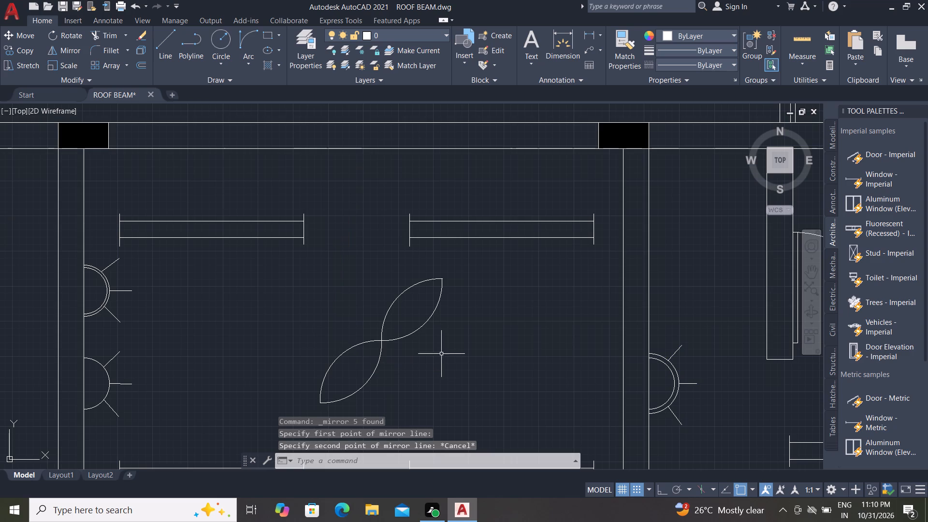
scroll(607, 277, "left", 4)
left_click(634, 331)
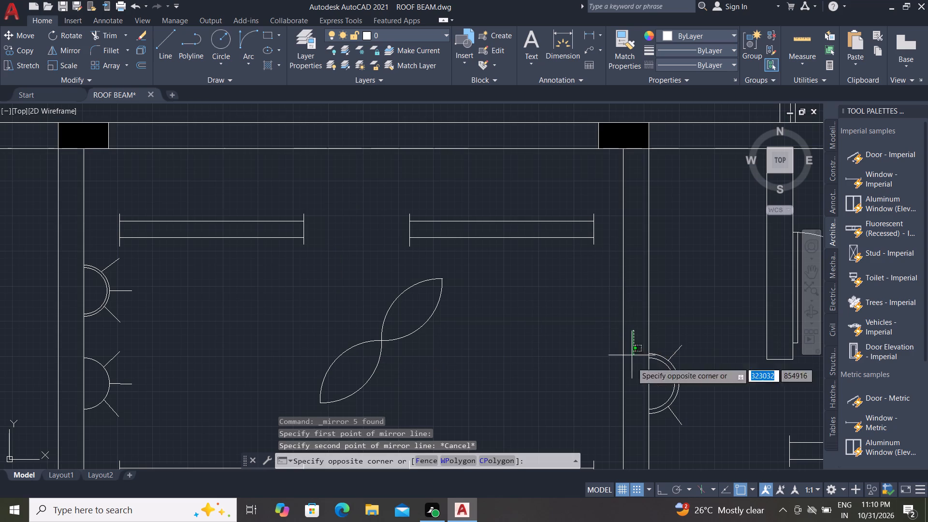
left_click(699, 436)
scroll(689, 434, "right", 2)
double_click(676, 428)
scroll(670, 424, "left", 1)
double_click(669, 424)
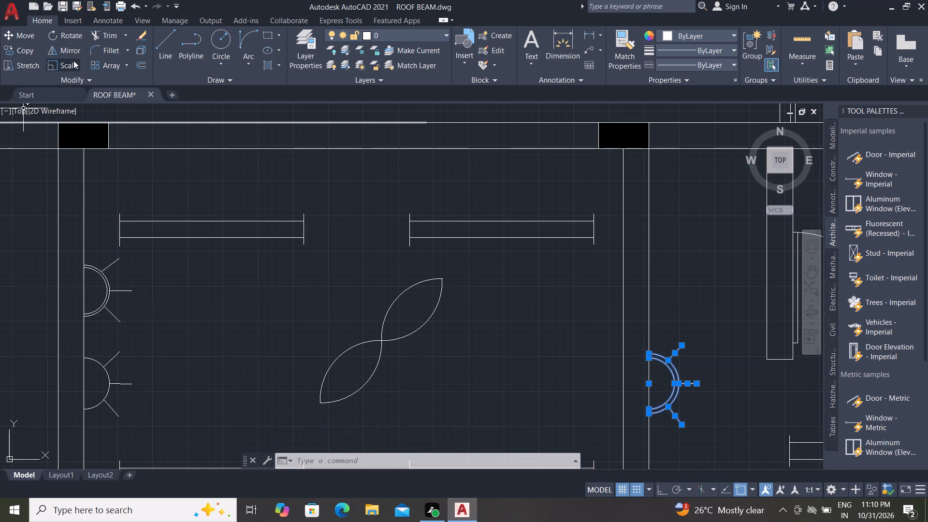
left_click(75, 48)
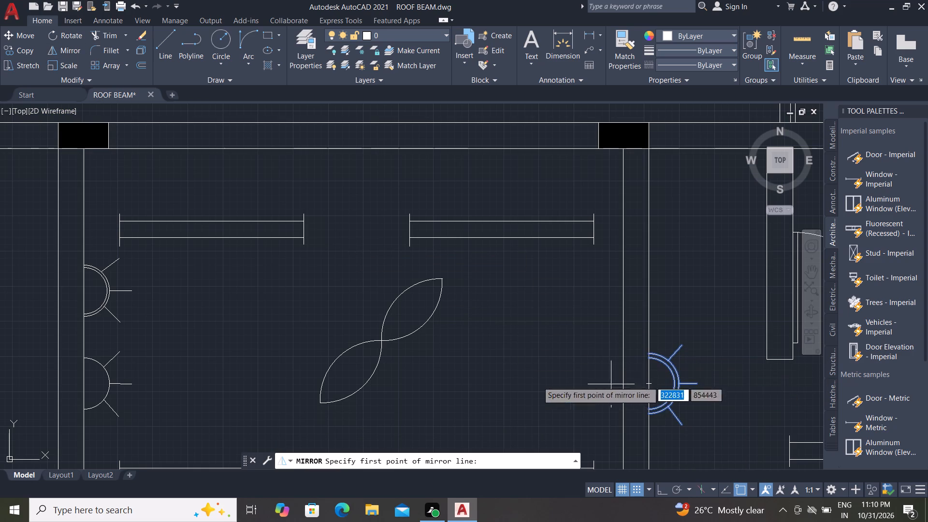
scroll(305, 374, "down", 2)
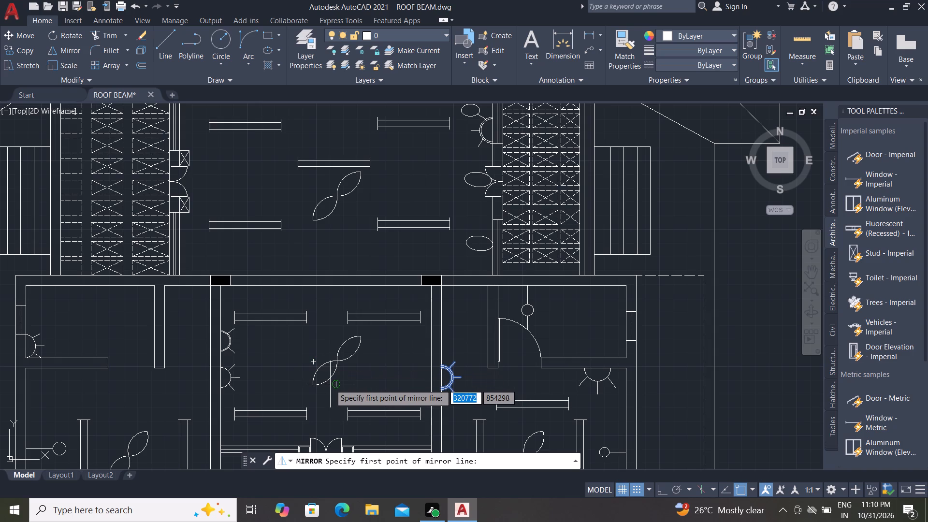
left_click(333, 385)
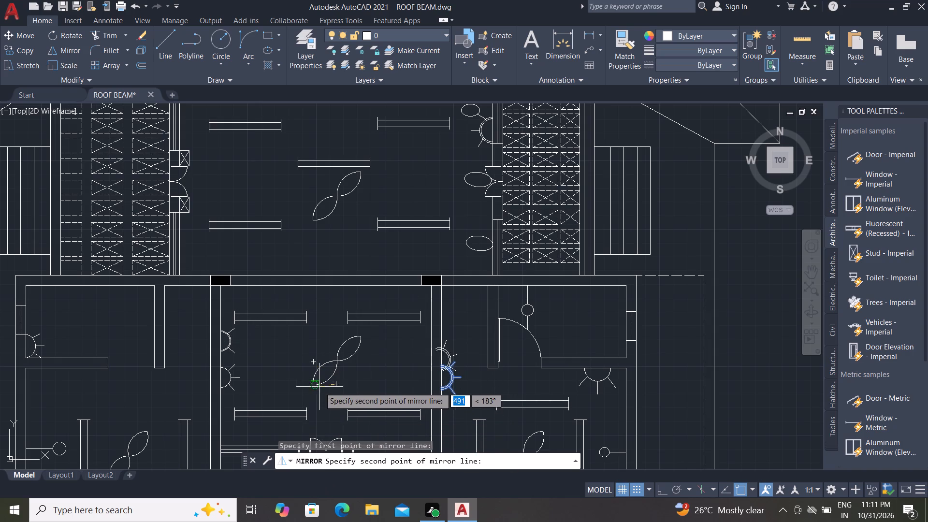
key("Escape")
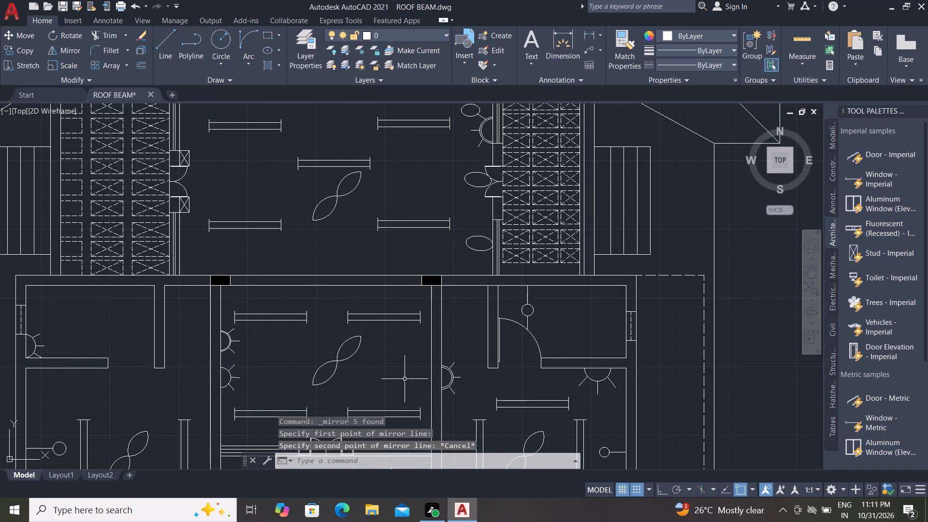
Mirror the right room's double-arc wall light about a vertical line at the middle room's fan, keeping the original.
left_click(413, 345)
left_click(470, 406)
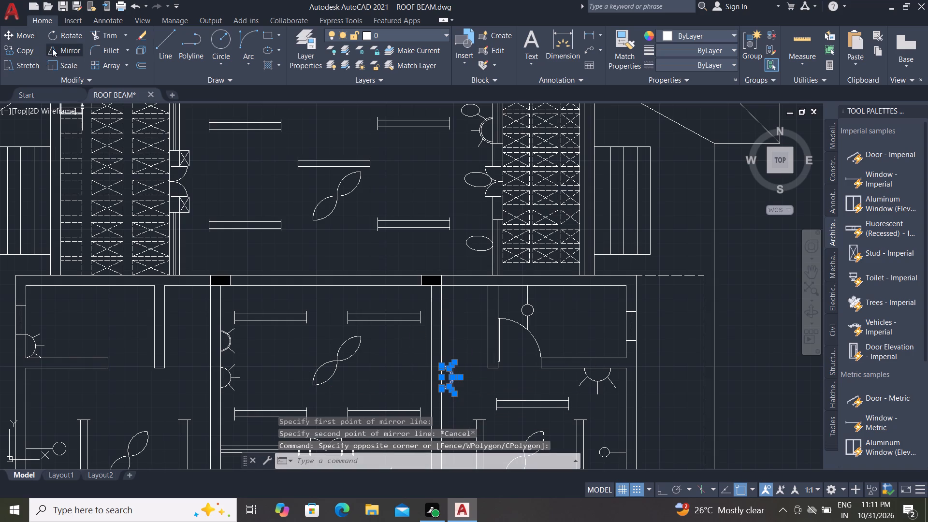
left_click(52, 48)
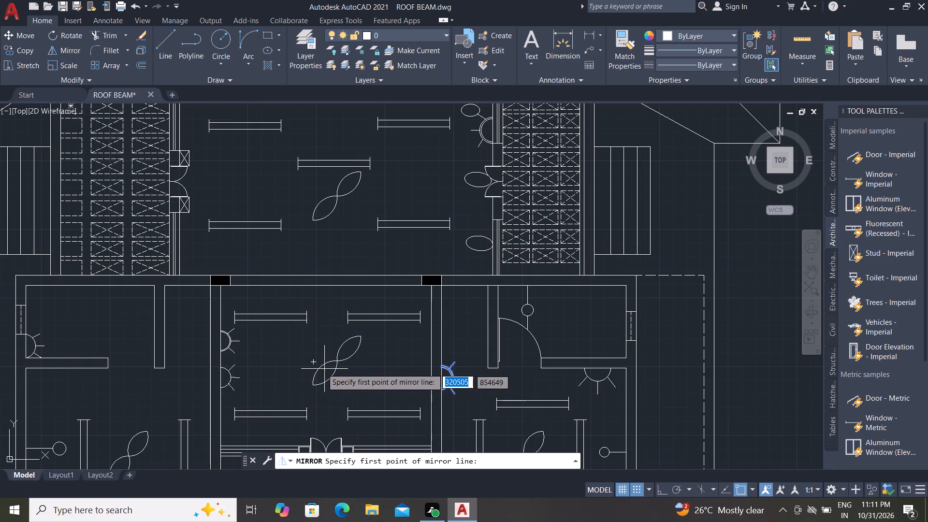
left_click(312, 360)
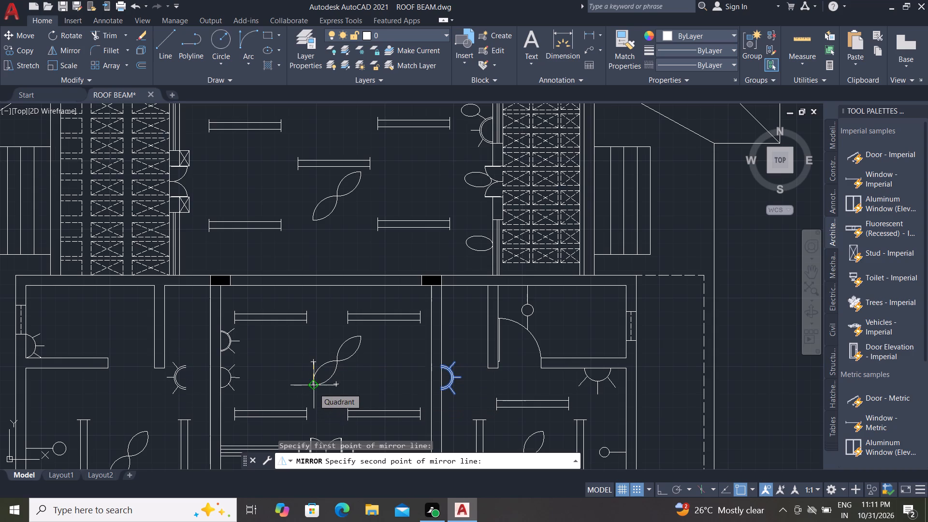
left_click(314, 388)
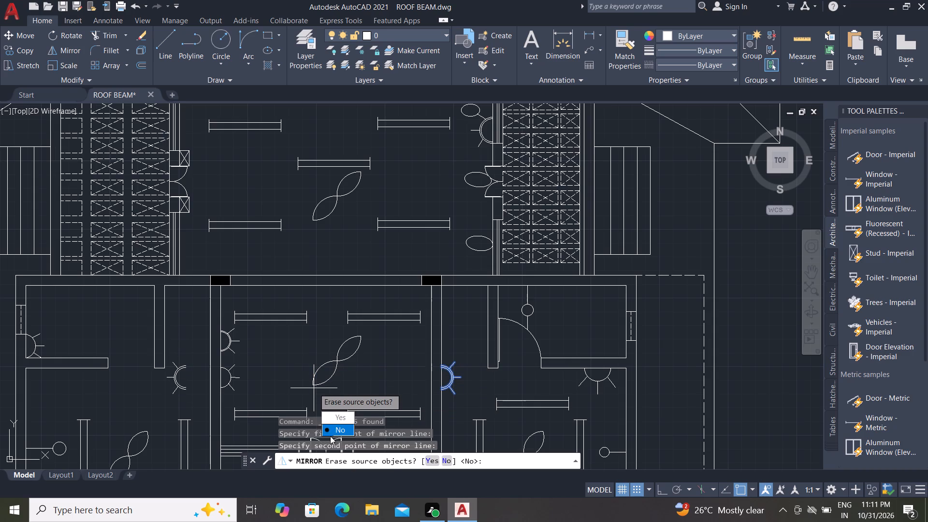
left_click_drag(331, 428, 314, 388)
Copy the mirrored wall light by its inner arc's upper end onto the left room's side of the wall shared with the middle room.
scroll(162, 372, "up", 2)
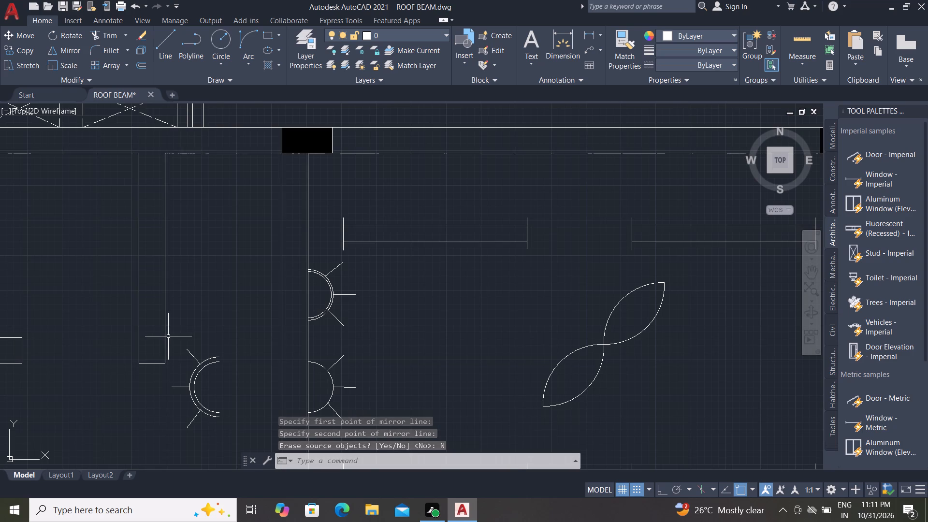
left_click(169, 337)
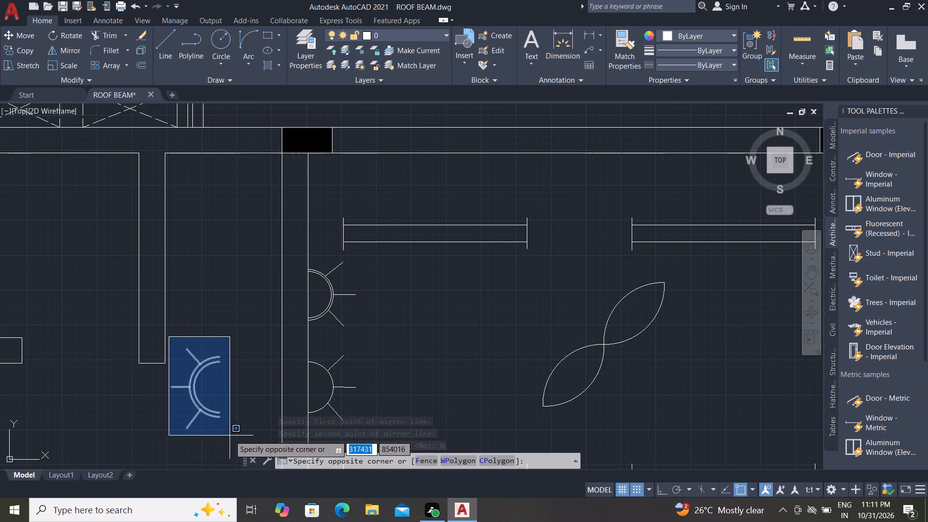
left_click(232, 434)
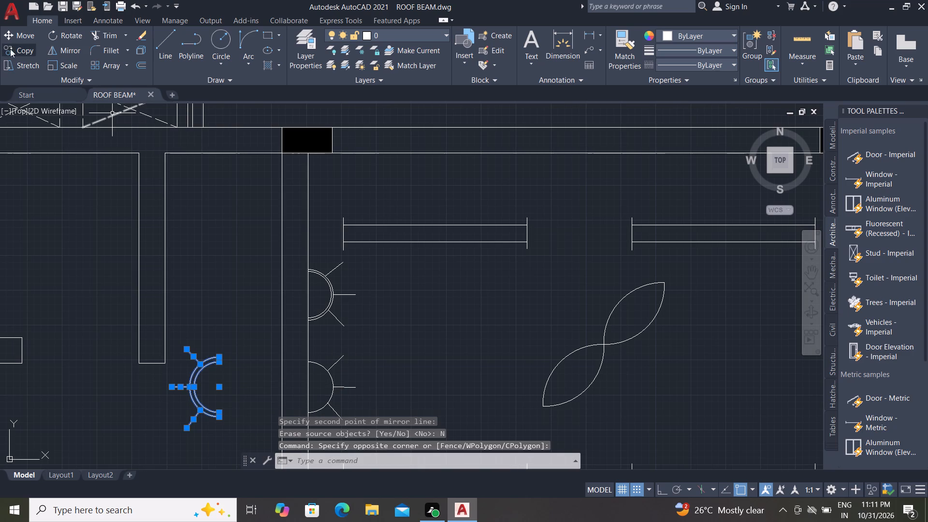
left_click(15, 46)
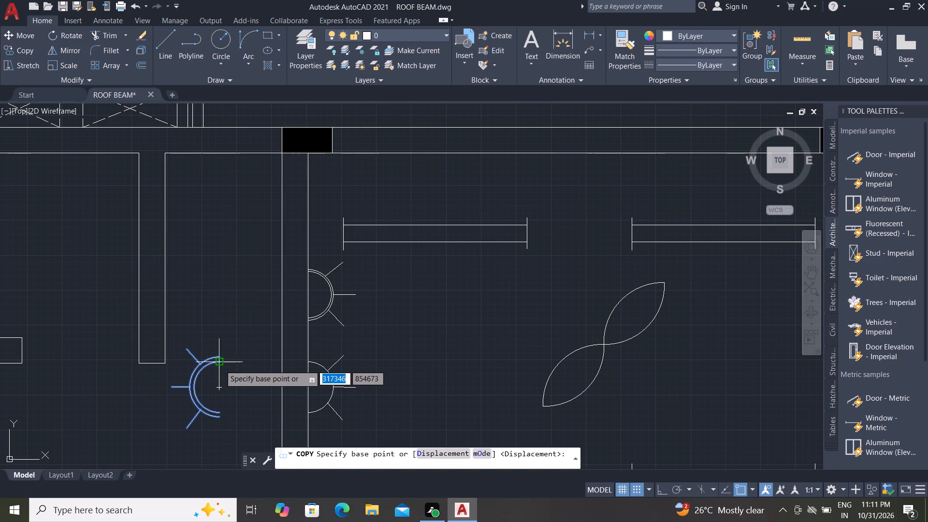
left_click(219, 364)
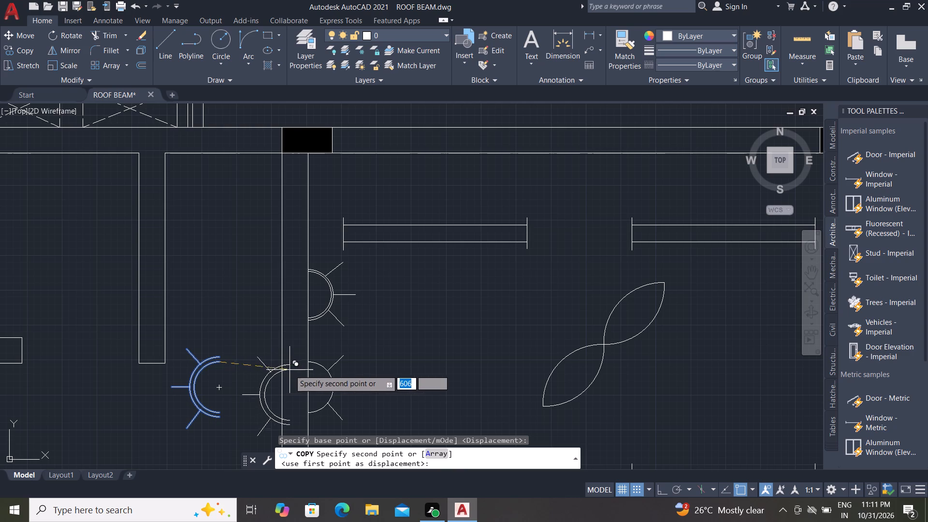
left_click(283, 365)
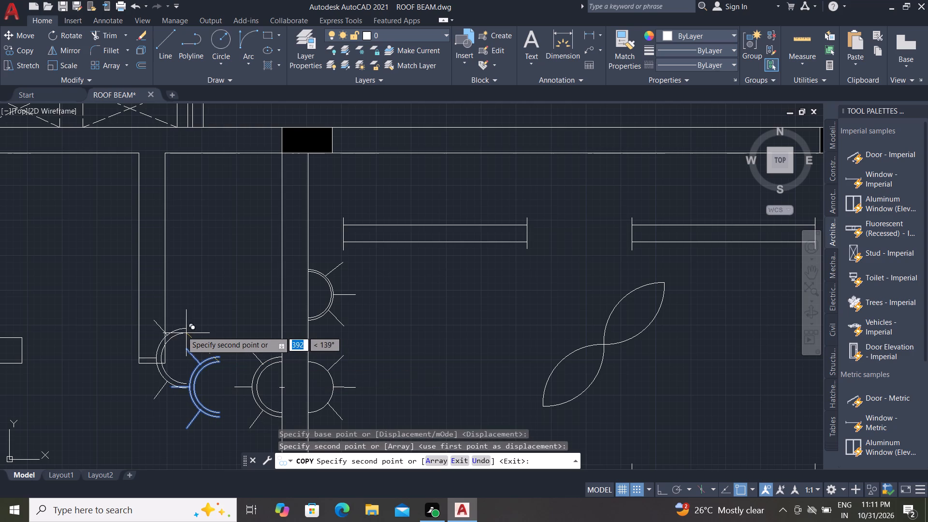
key("grave")
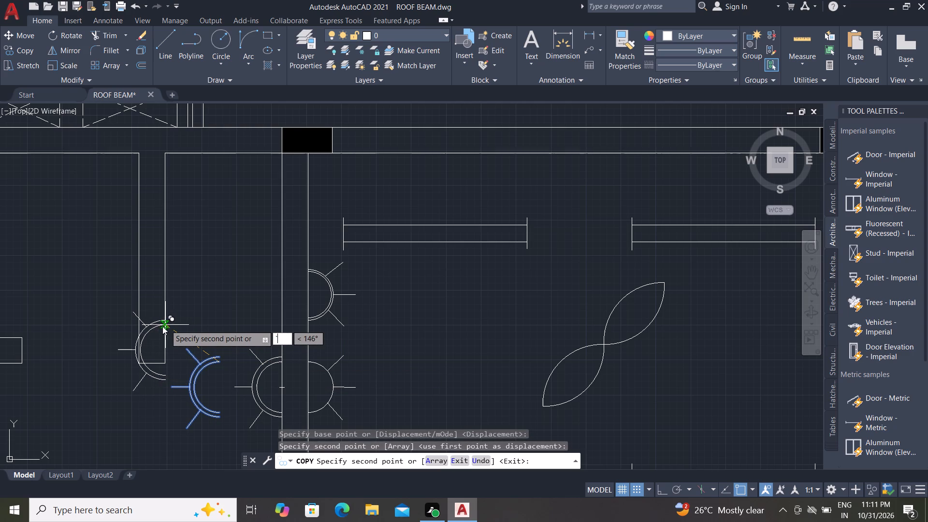
key("Escape")
key("Escape")
key("Escape")
key("Escape")
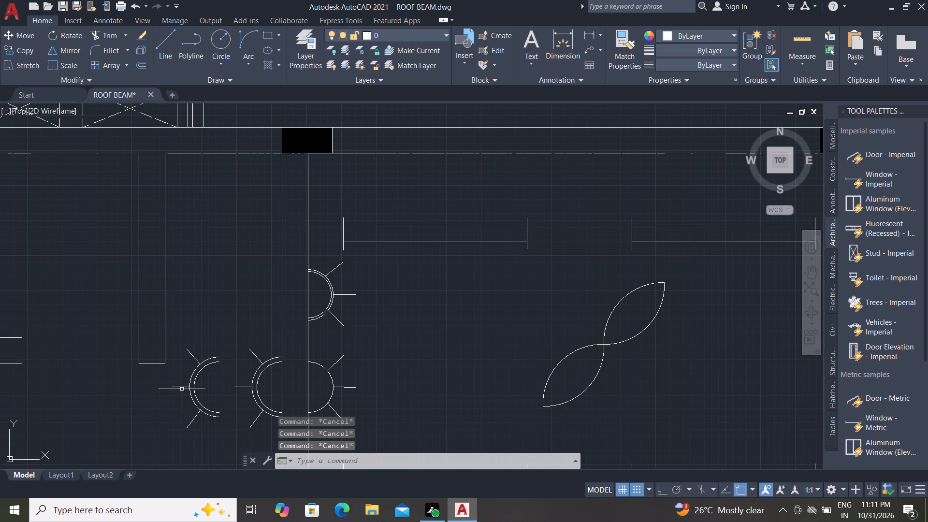
Trim away all arcs and rays of the mirrored wall light standing clear of the wall in the left room.
key("t")
type("R")
key("space")
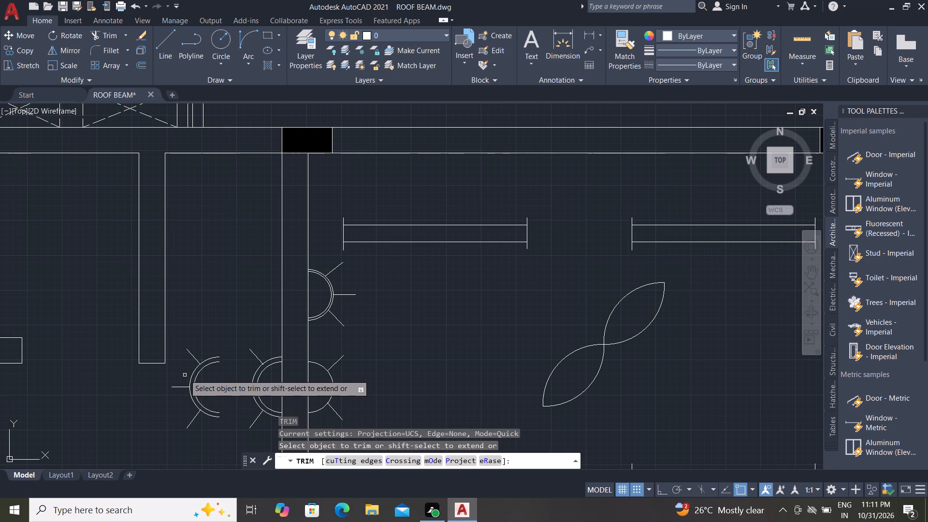
left_click(185, 375)
left_click(199, 391)
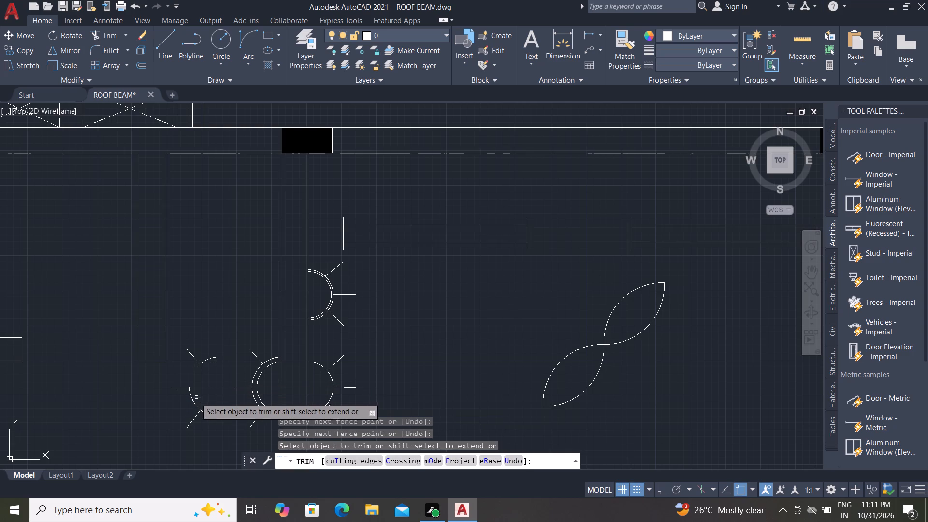
left_click(191, 400)
left_click(203, 413)
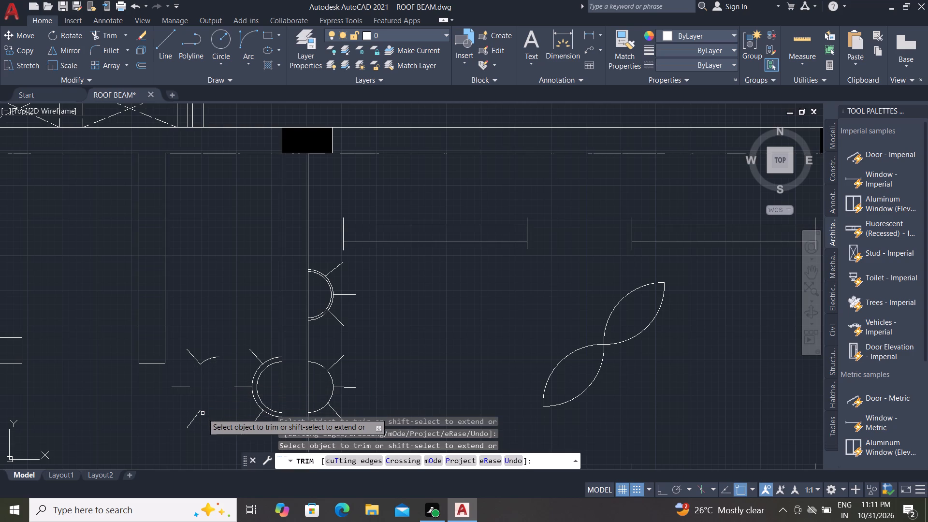
left_click(199, 426)
left_click(186, 376)
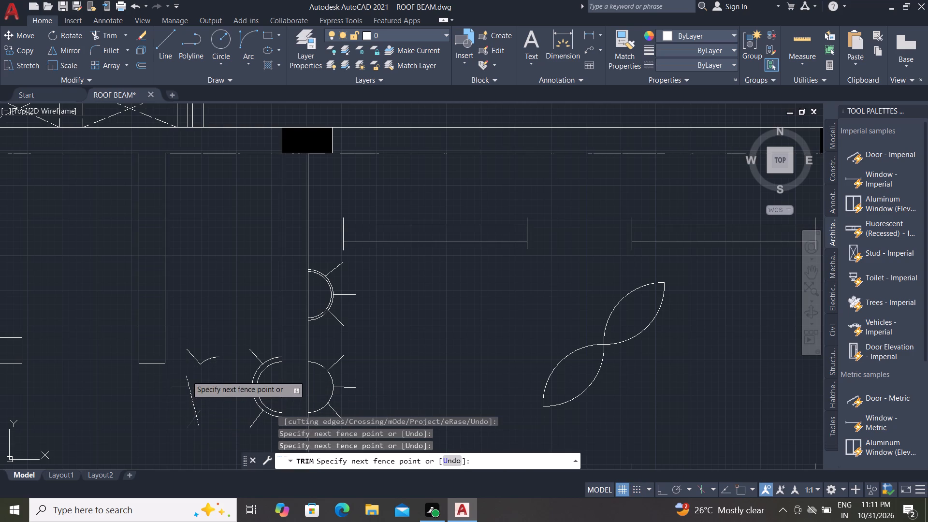
left_click(186, 369)
left_click(215, 354)
left_click(210, 350)
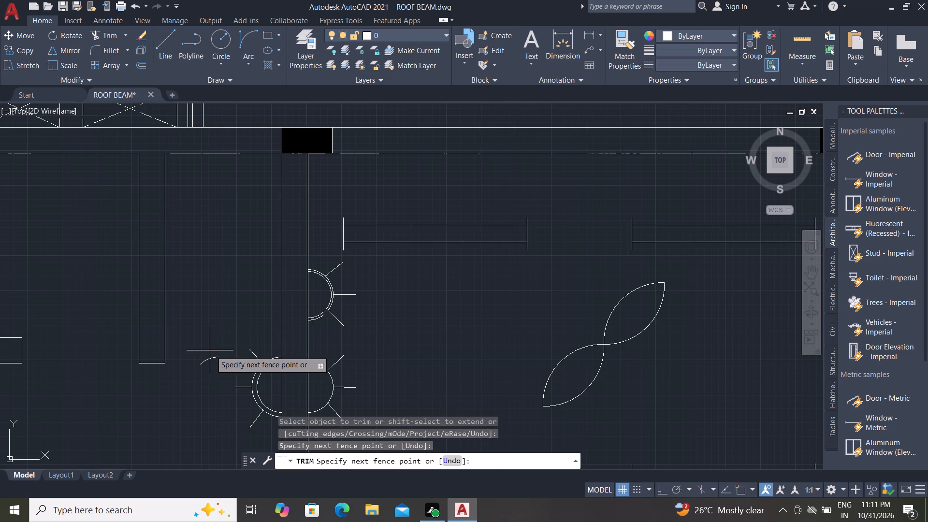
left_click(212, 362)
key("Escape")
key("Escape")
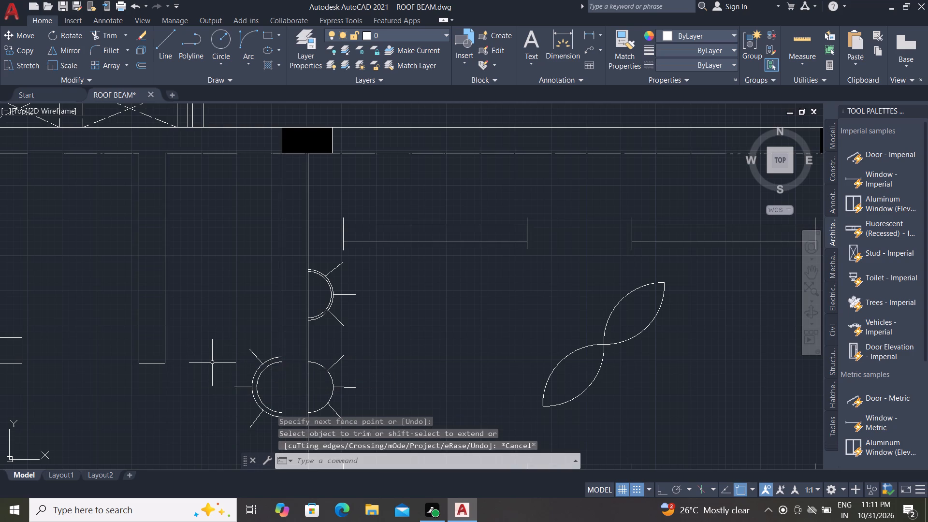
key("Escape")
key("Escape")
scroll(218, 361, "down", 3)
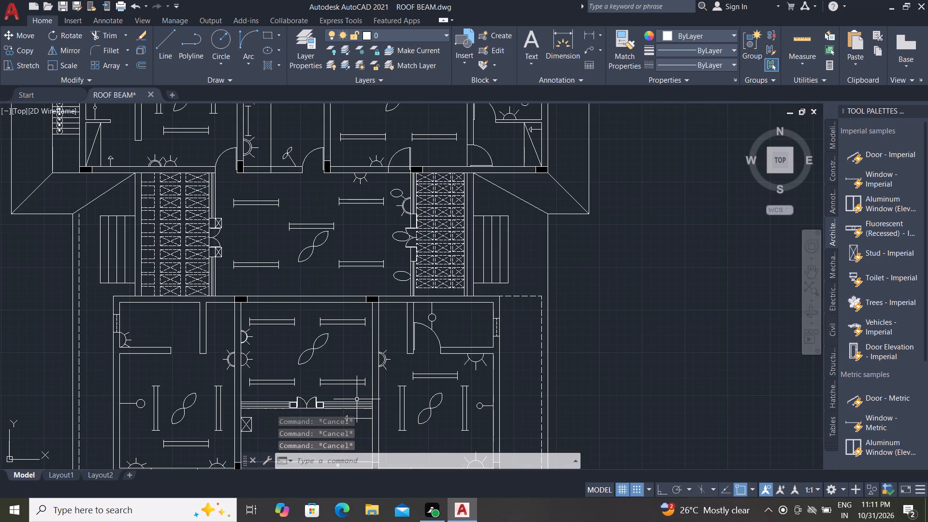
Inspect the lower rooms, the porch, and the window labels along the upper wall, and compare the plan with the neighbouring beam layout.
middle_click_drag(365, 396, 374, 357)
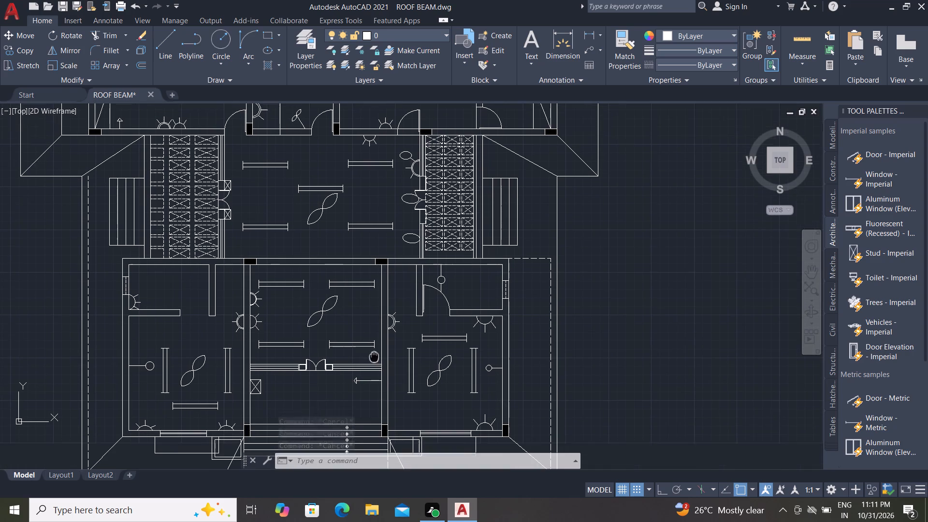
scroll(227, 406, "up", 1)
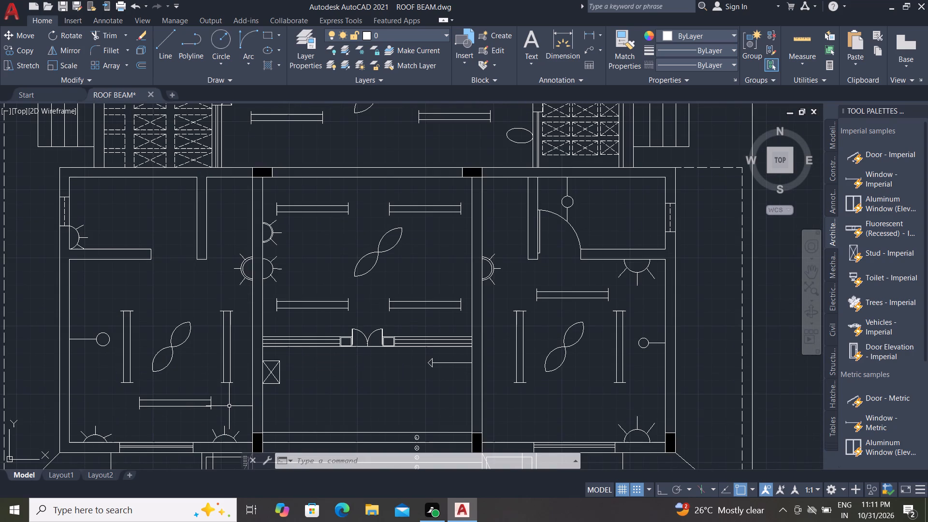
scroll(239, 393, "up", 2)
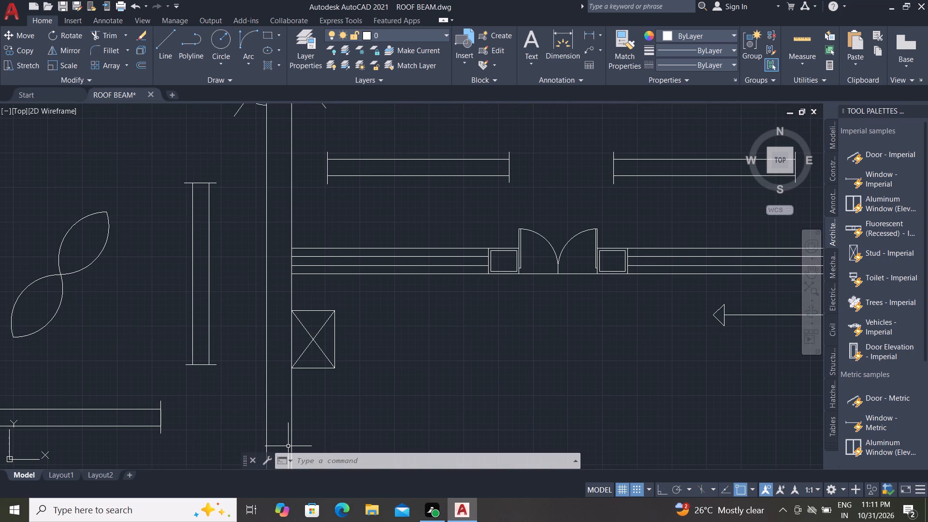
scroll(292, 442, "down", 1)
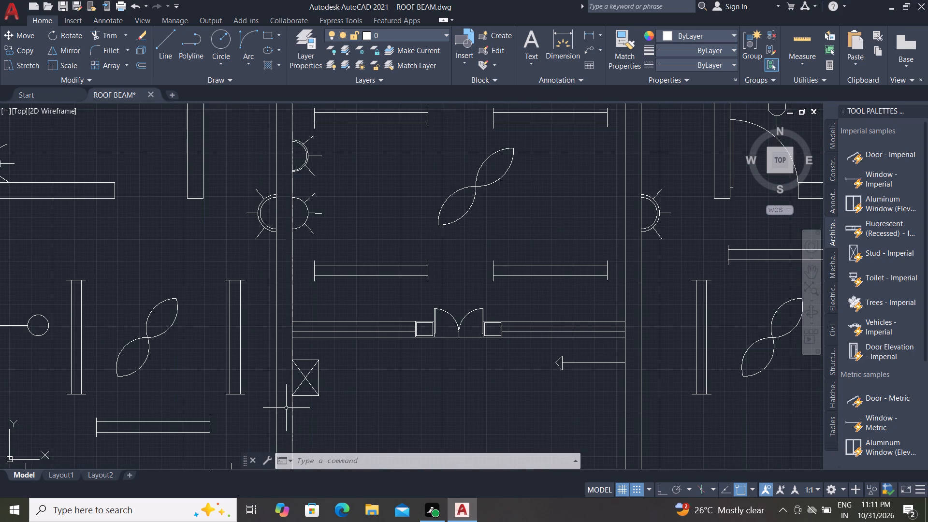
scroll(290, 418, "down", 1)
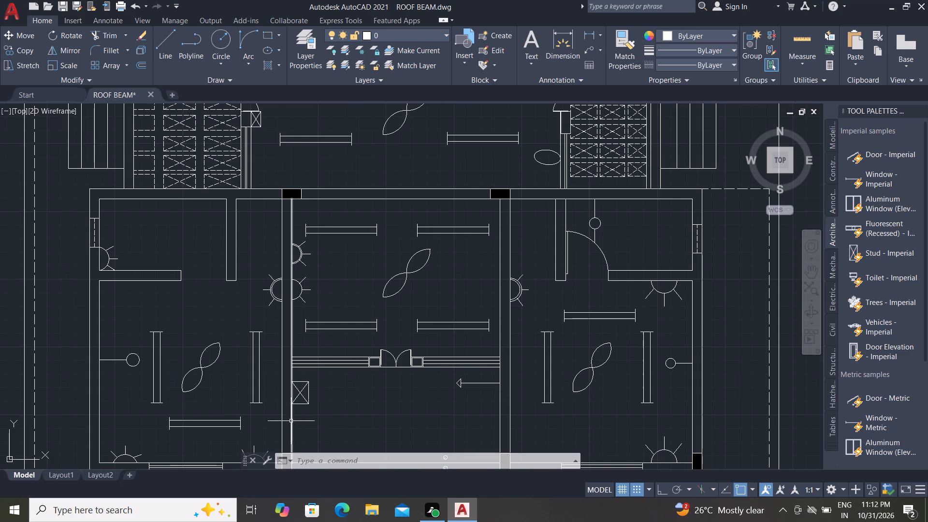
middle_click_drag(514, 377, 513, 306)
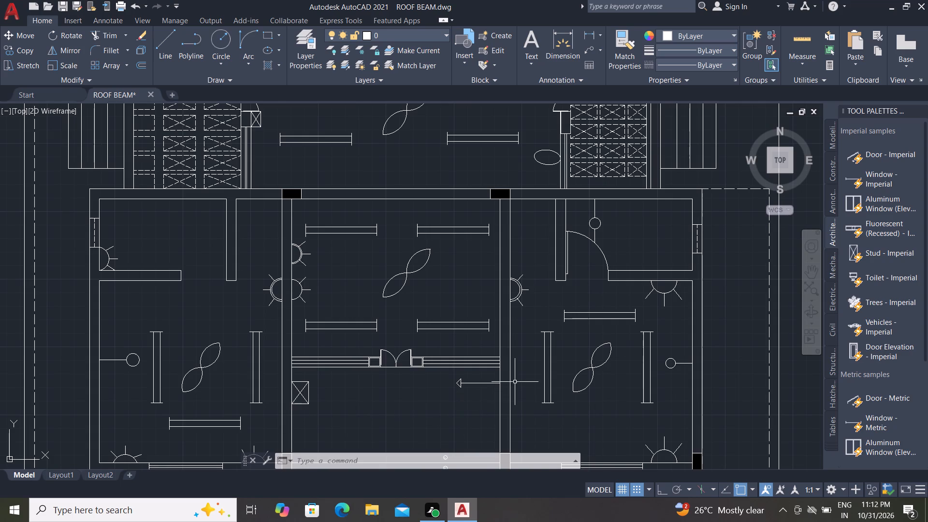
middle_click_drag(513, 306, 513, 292)
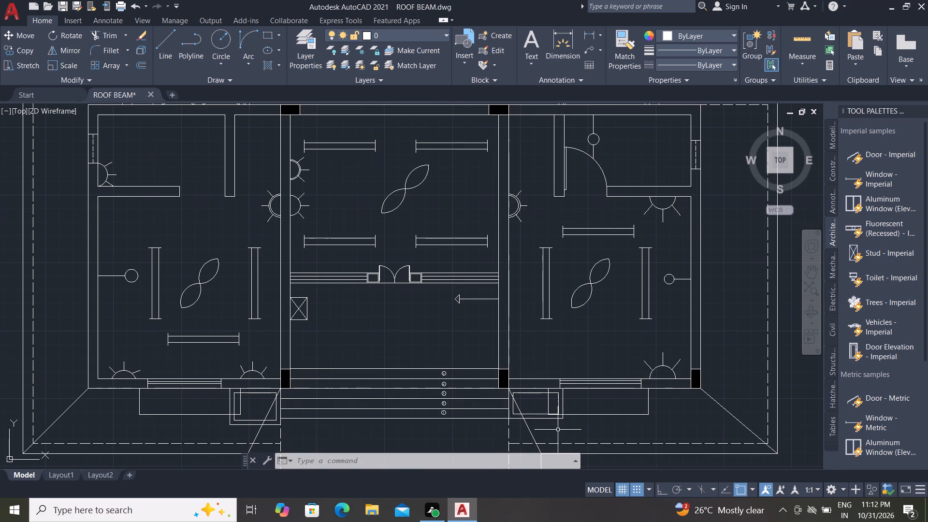
scroll(558, 430, "down", 2)
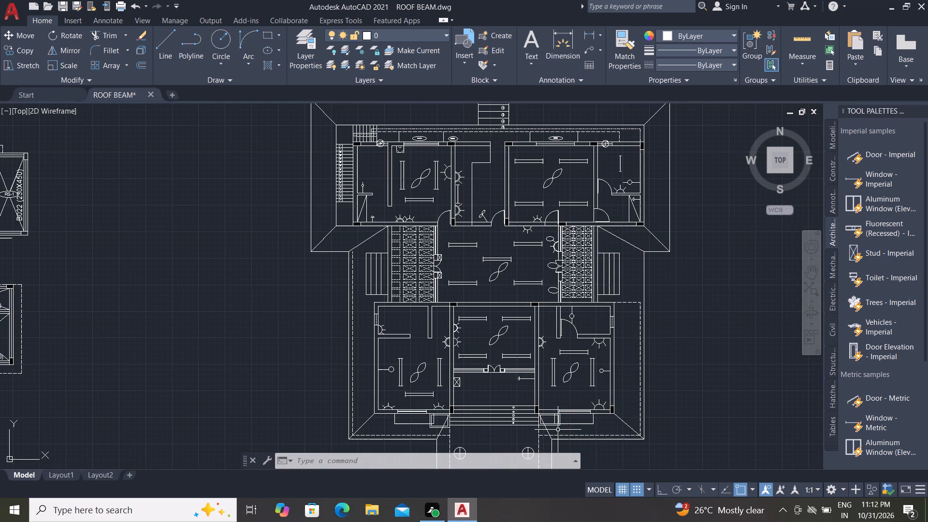
scroll(558, 430, "down", 1)
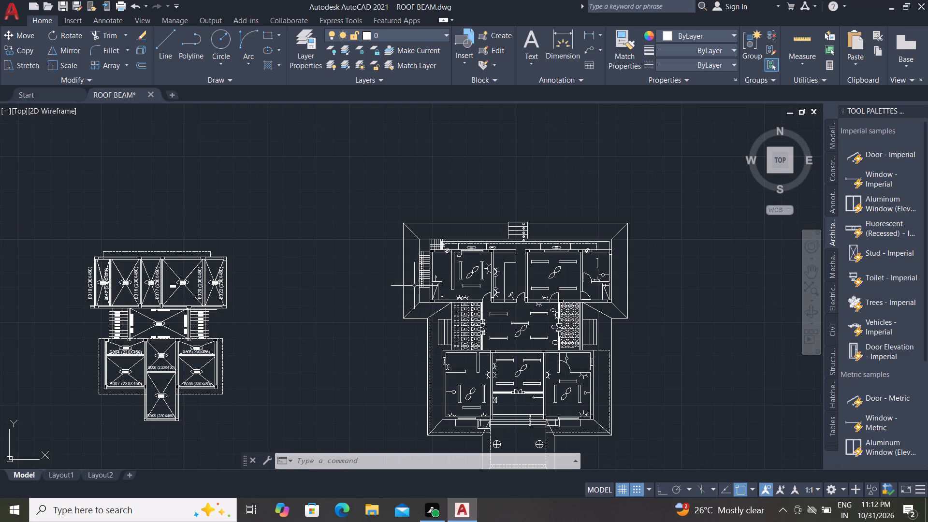
scroll(462, 228, "up", 2)
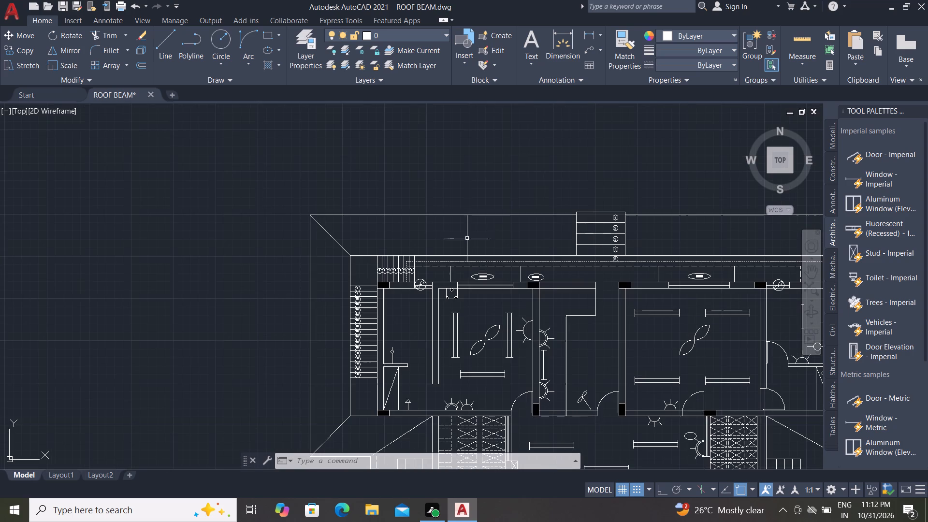
scroll(484, 277, "up", 2)
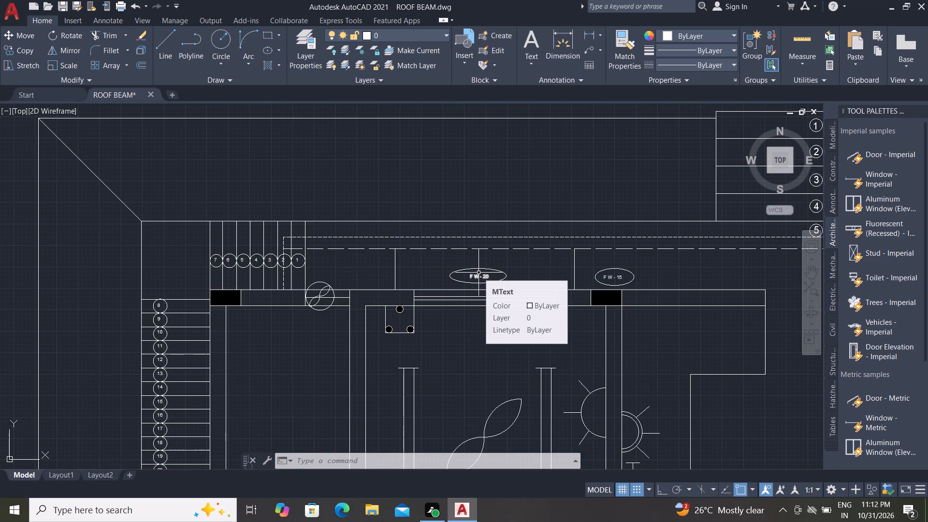
scroll(478, 273, "up", 2)
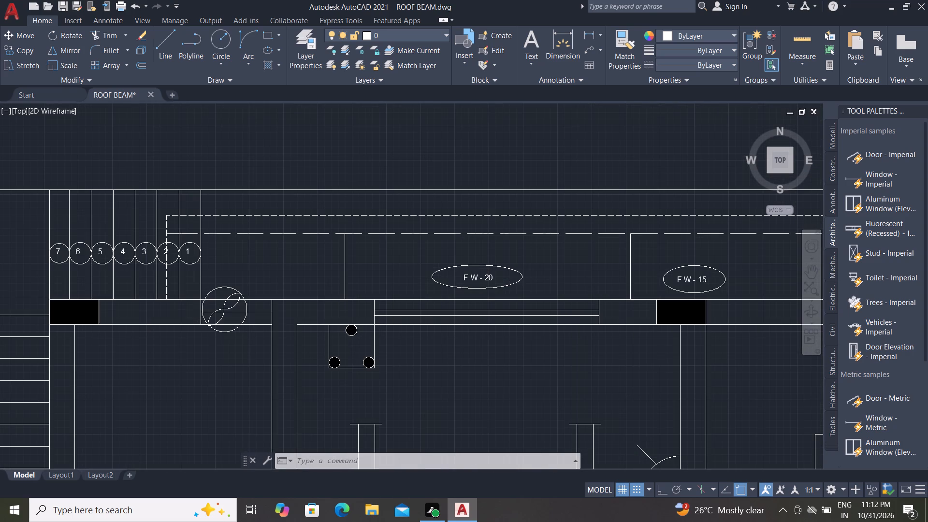
scroll(478, 273, "down", 2)
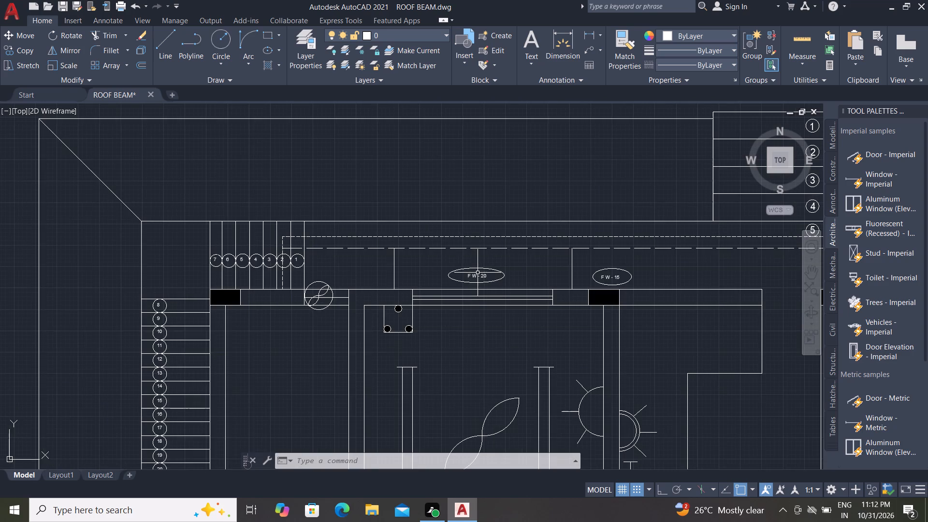
scroll(478, 276, "down", 2)
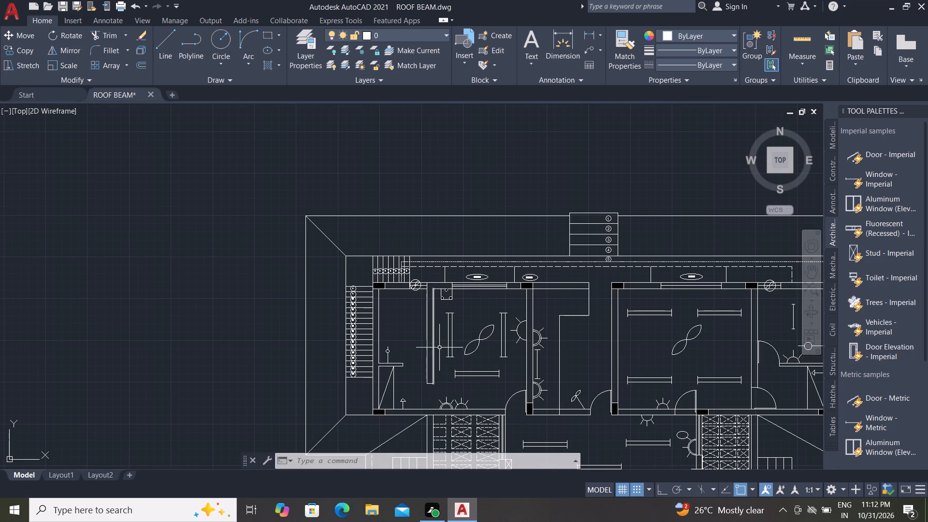
scroll(352, 355, "down", 2)
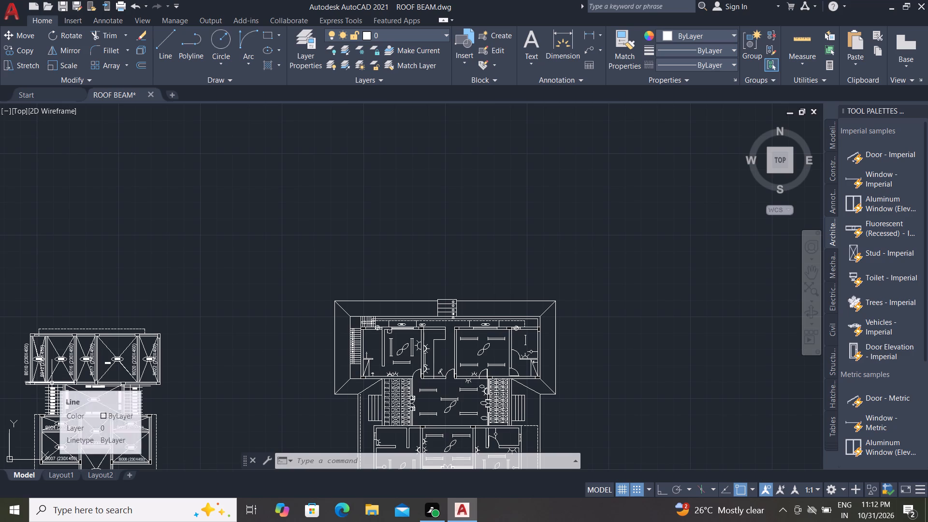
scroll(289, 233, "down", 1)
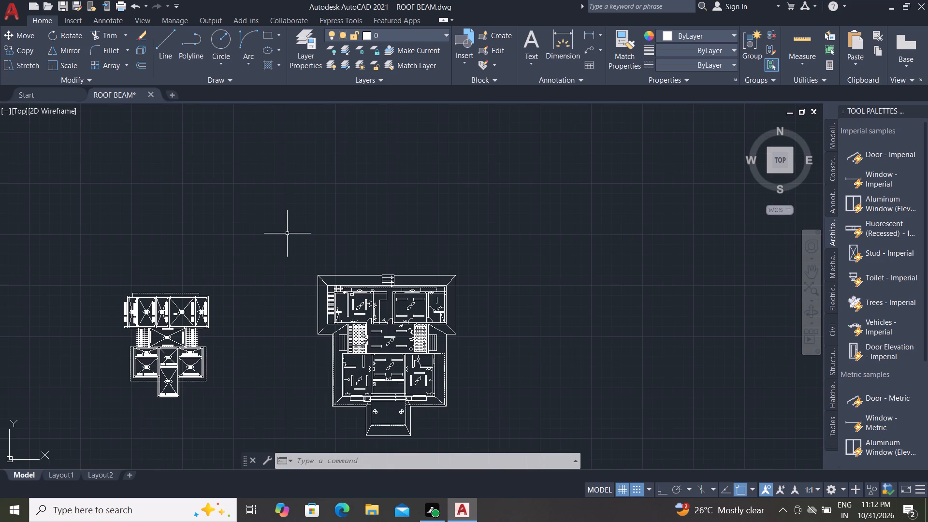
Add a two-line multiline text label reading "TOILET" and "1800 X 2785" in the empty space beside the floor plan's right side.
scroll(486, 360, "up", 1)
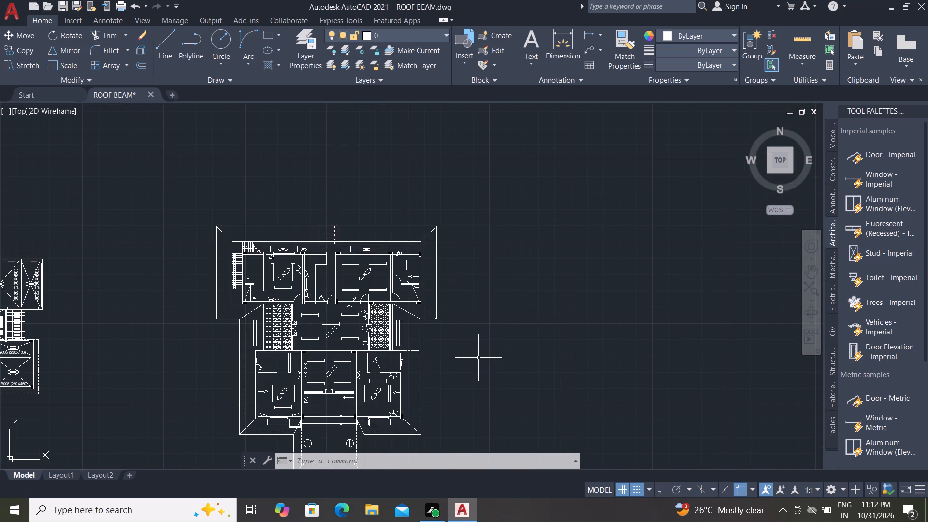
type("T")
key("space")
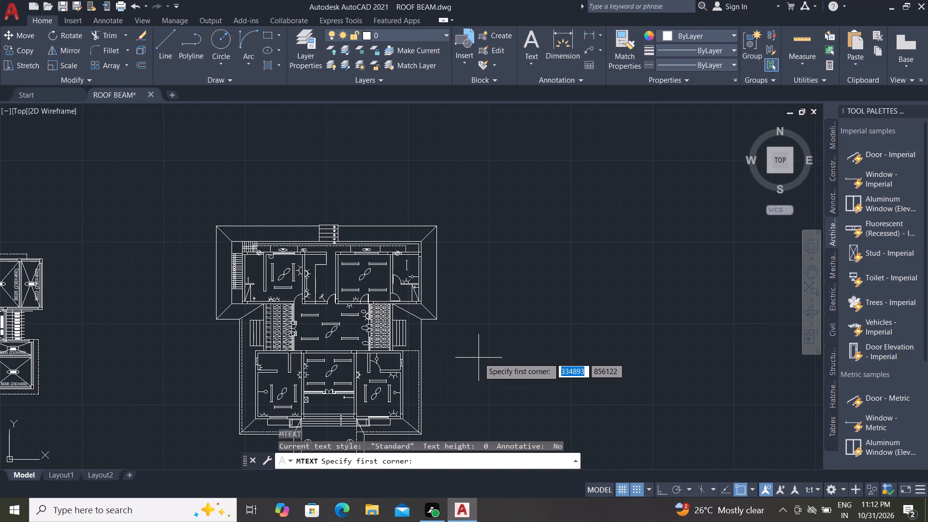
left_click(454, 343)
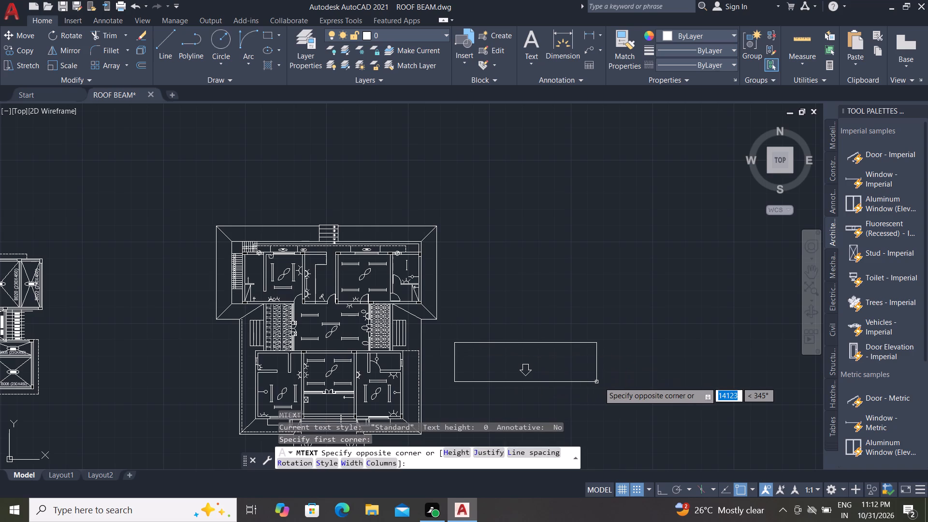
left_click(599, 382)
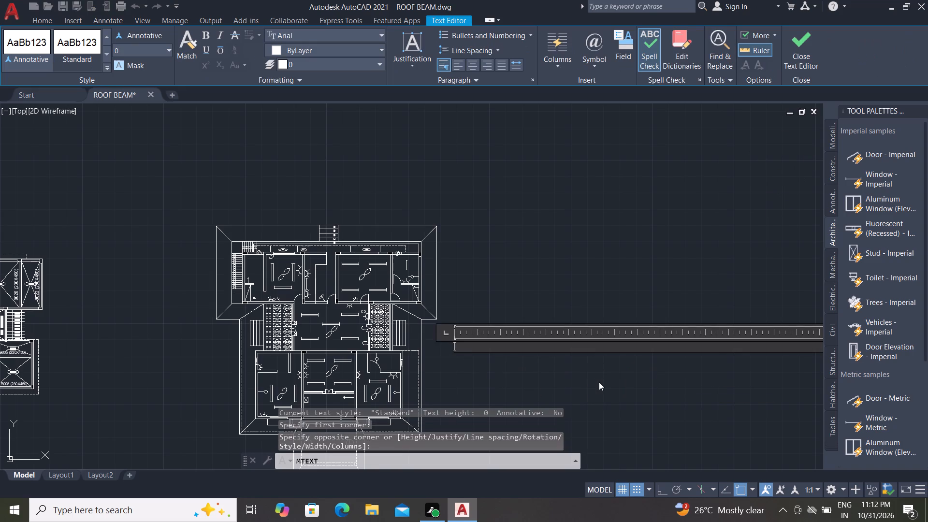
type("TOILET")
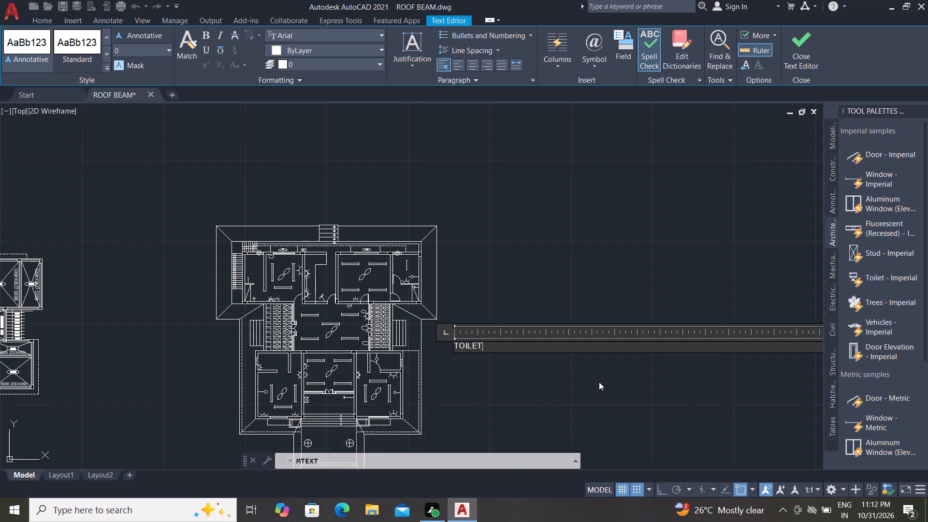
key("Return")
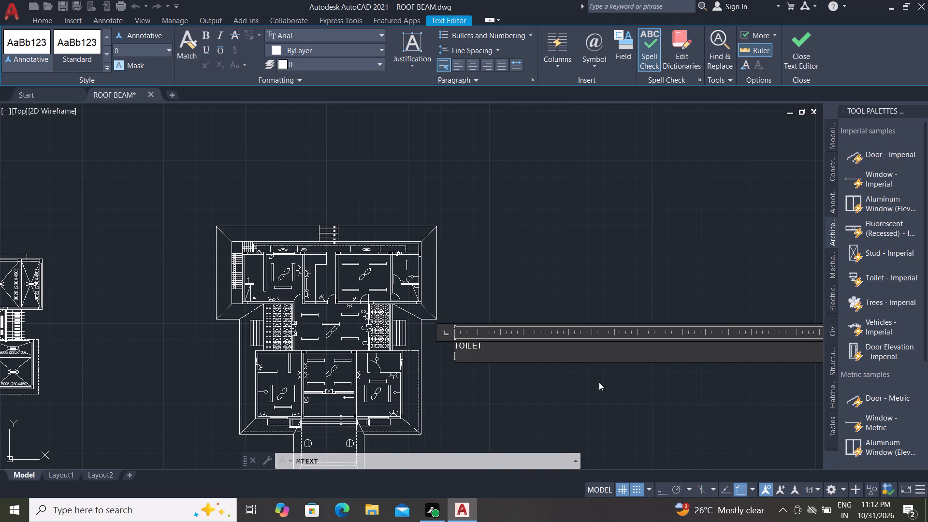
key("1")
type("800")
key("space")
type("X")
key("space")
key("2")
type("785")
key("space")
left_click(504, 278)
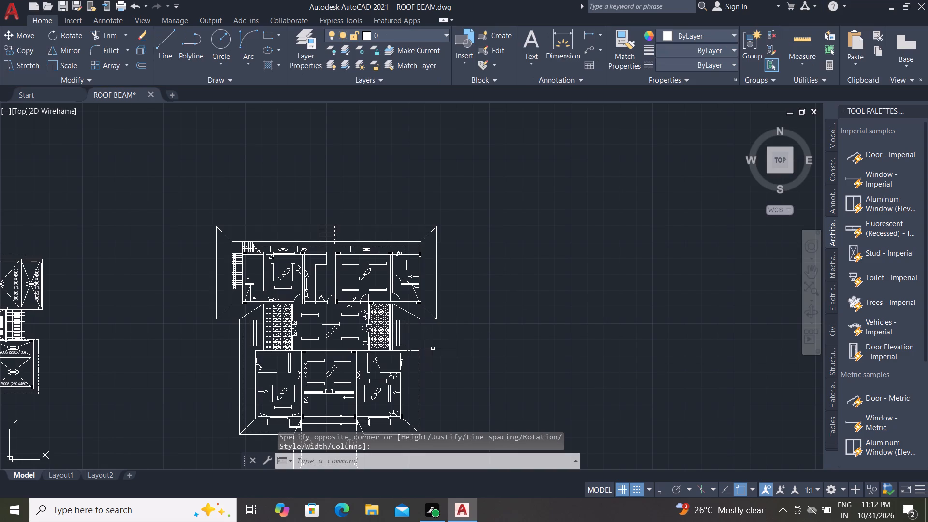
Look over the empty area beside the floor plan for the new toilet text label.
scroll(455, 351, "up", 3)
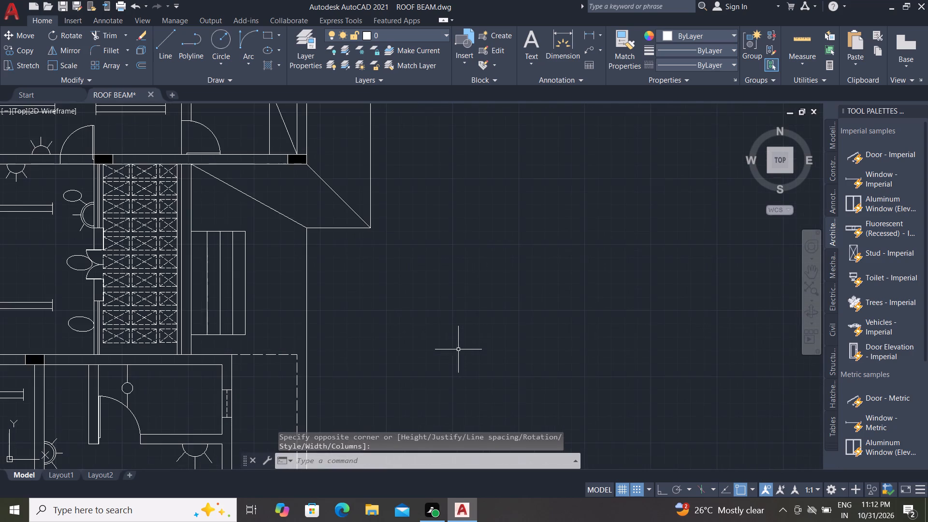
scroll(450, 350, "down", 3)
scroll(443, 353, "up", 3)
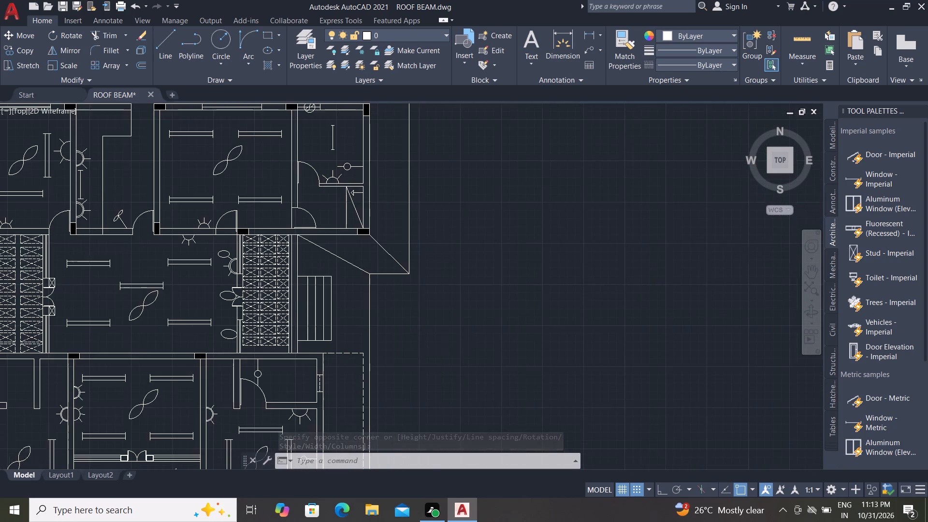
scroll(443, 352, "up", 5)
scroll(450, 360, "down", 7)
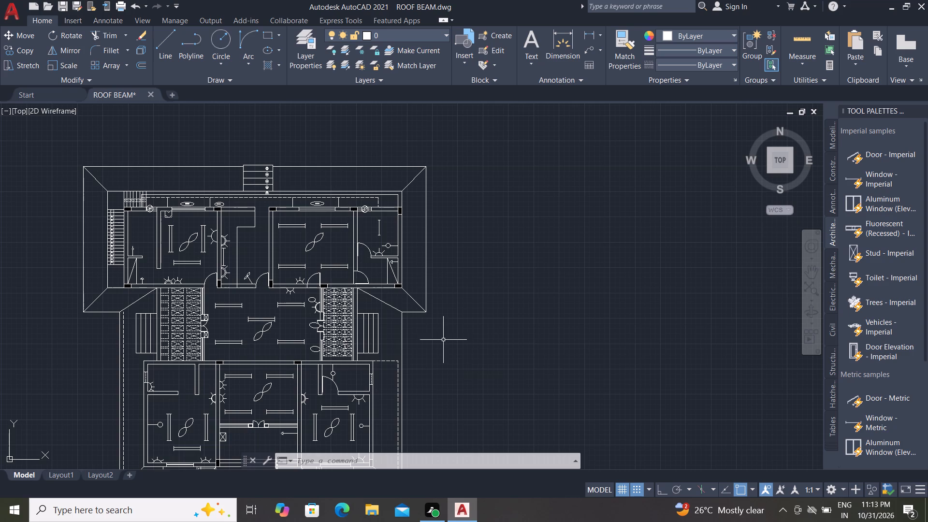
scroll(399, 296, "down", 2)
scroll(442, 282, "down", 4)
scroll(435, 282, "up", 4)
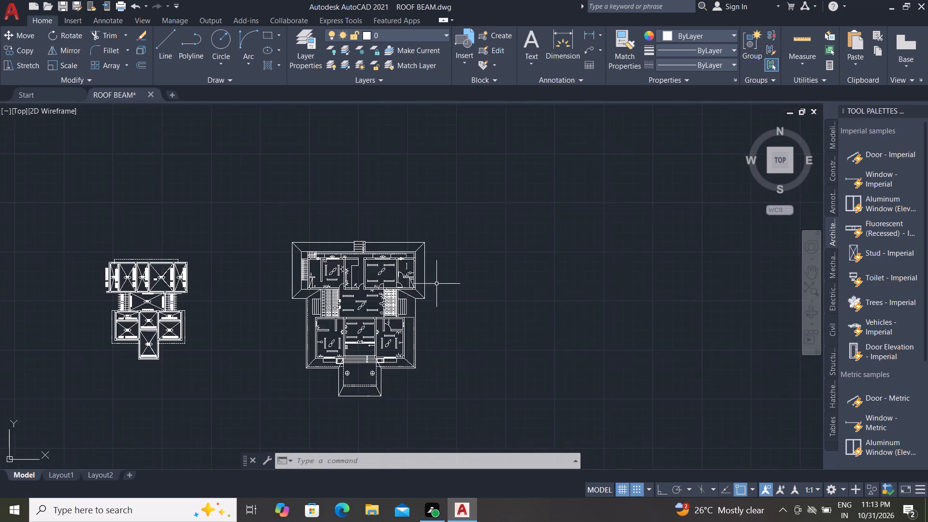
scroll(436, 284, "up", 5)
scroll(405, 343, "up", 2)
scroll(396, 327, "down", 4)
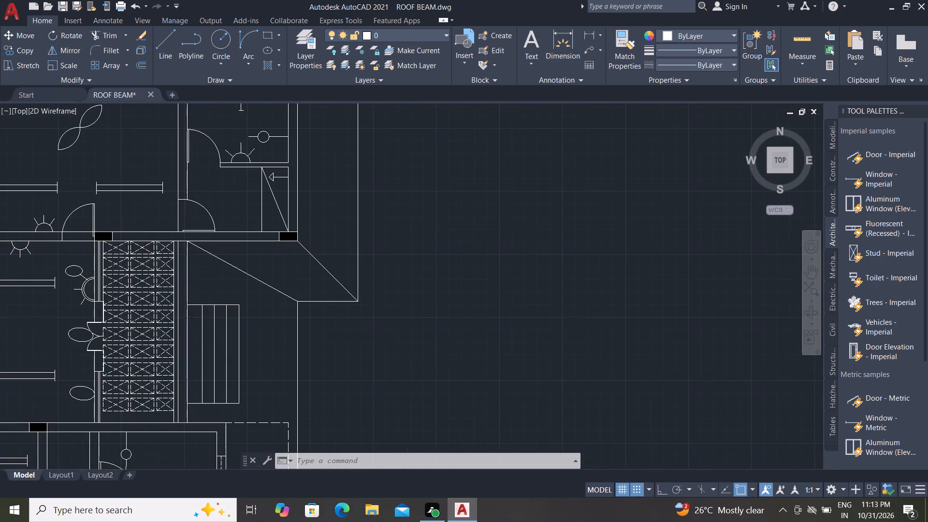
scroll(390, 320, "down", 1)
scroll(422, 356, "down", 2)
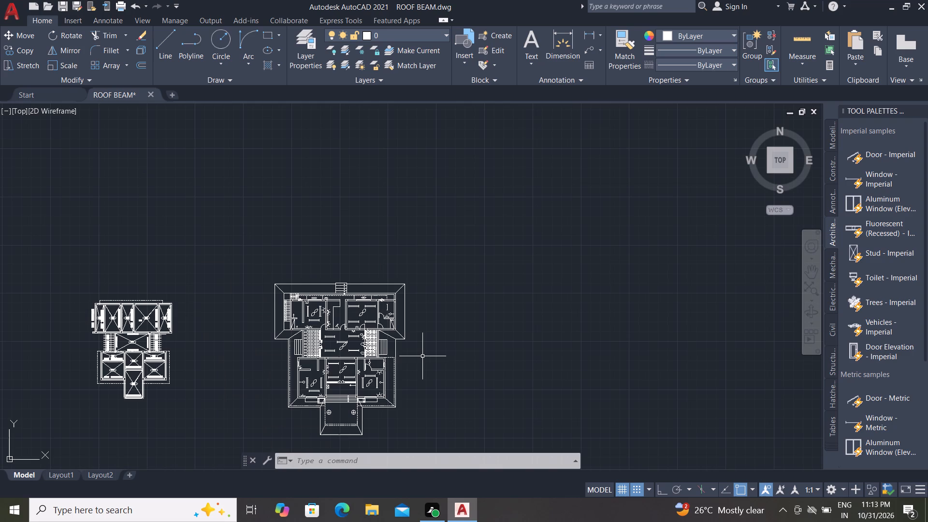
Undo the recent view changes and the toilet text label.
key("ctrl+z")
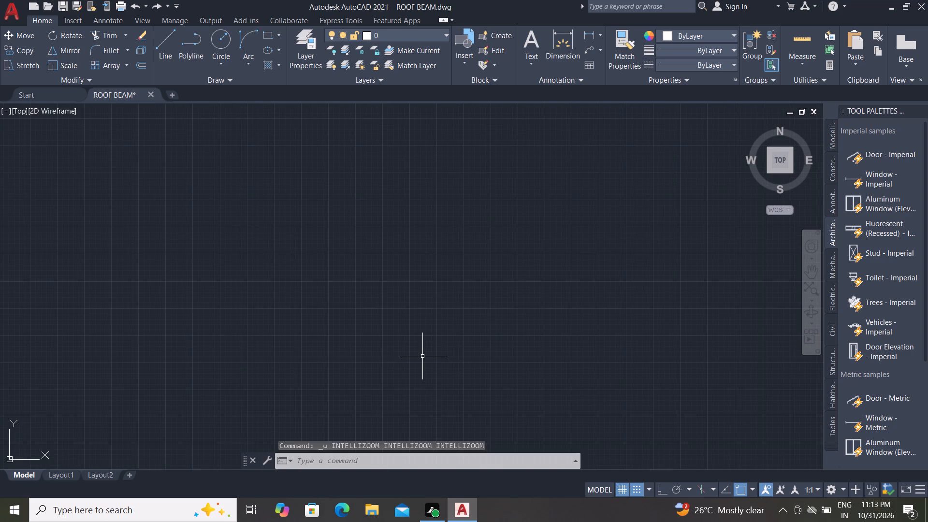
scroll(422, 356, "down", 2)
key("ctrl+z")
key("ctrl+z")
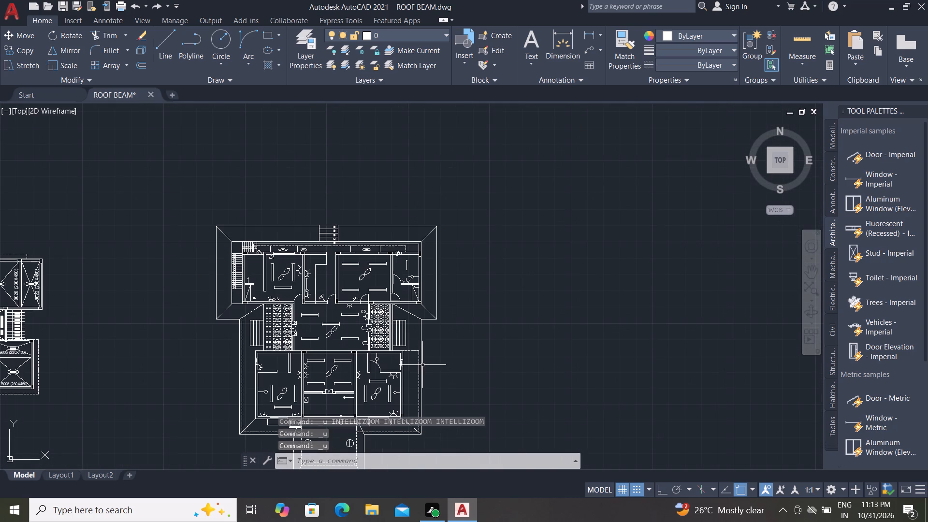
Add a multiline text label reading "TOILET" at text height 500 in the empty space beside the floor plan's right side.
type("T")
key("space")
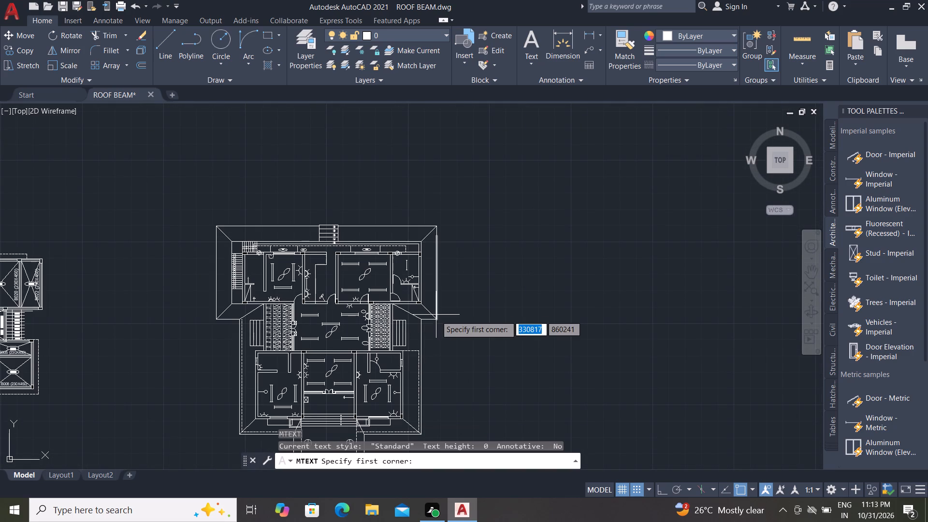
left_click(437, 333)
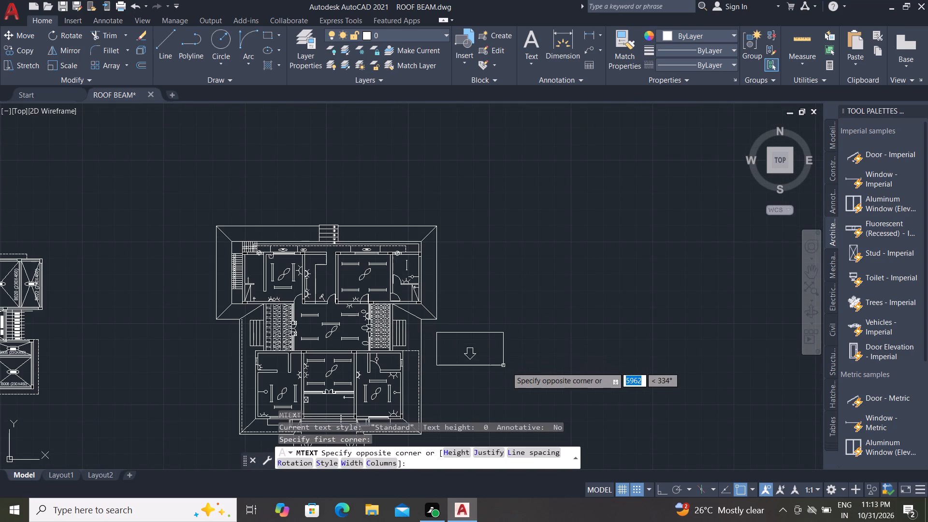
left_click(517, 371)
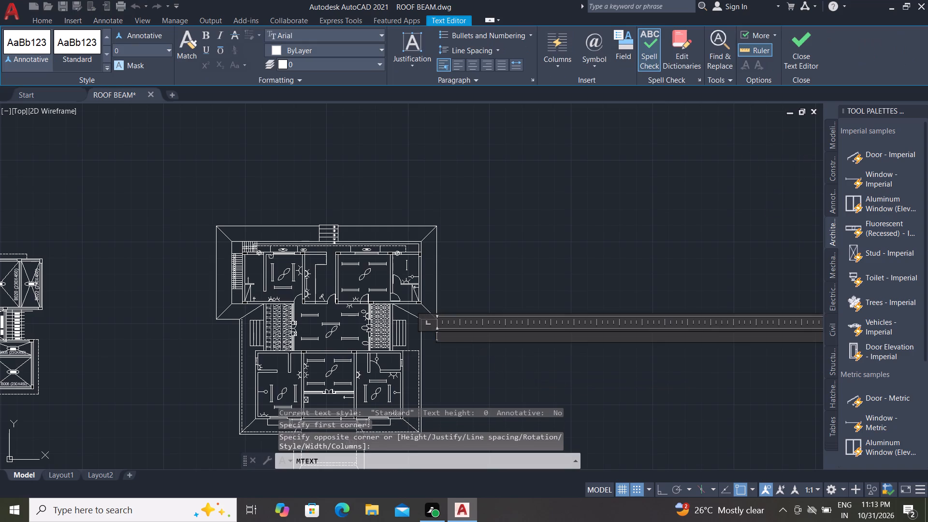
type("TOIL")
type("ET")
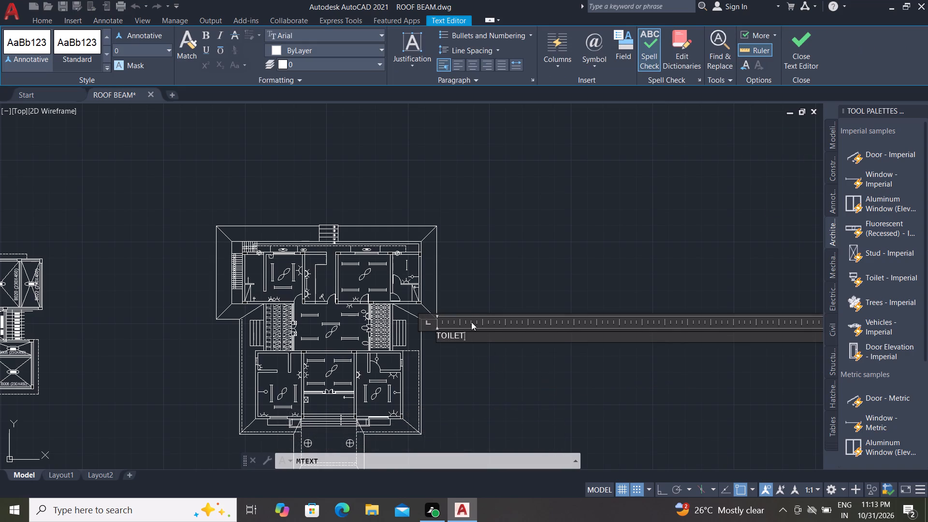
scroll(471, 322, "up", 2)
double_click(454, 355)
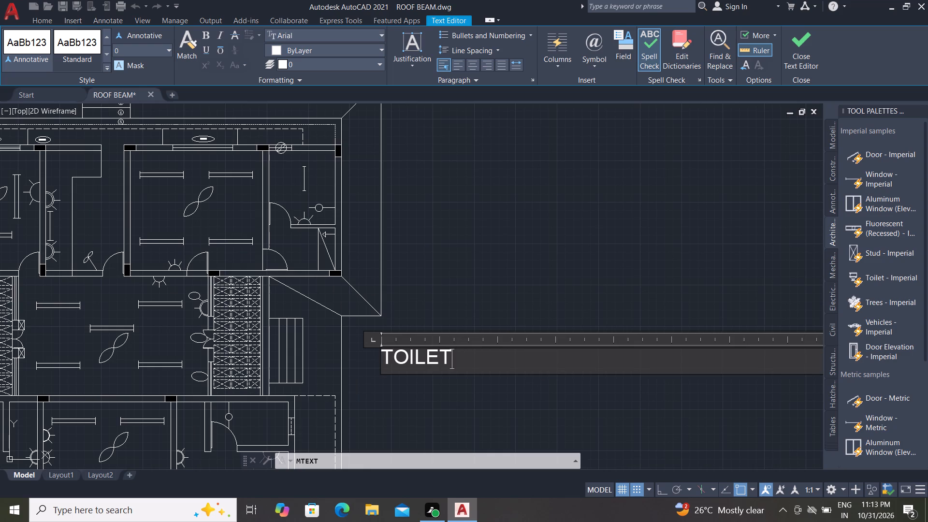
left_click(148, 50)
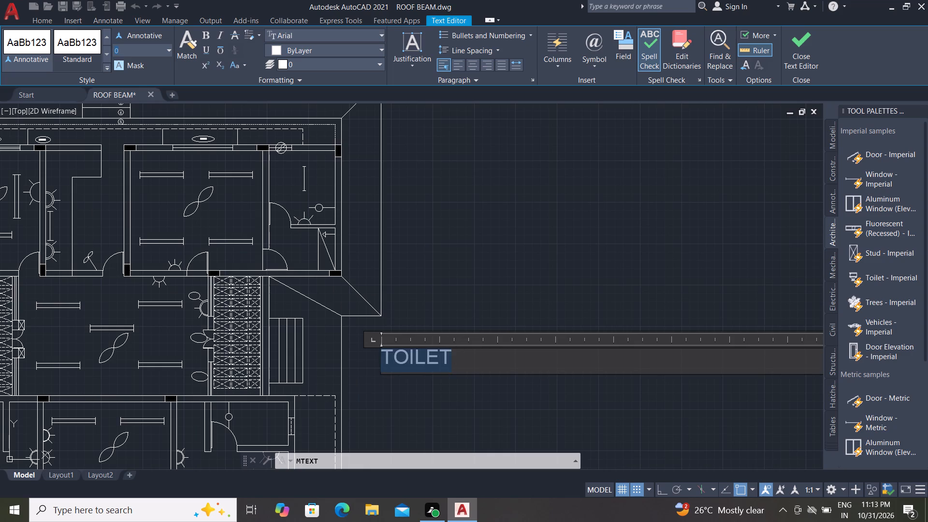
key("BackSpace")
key("2")
key("BackSpace")
type("500")
key("Return")
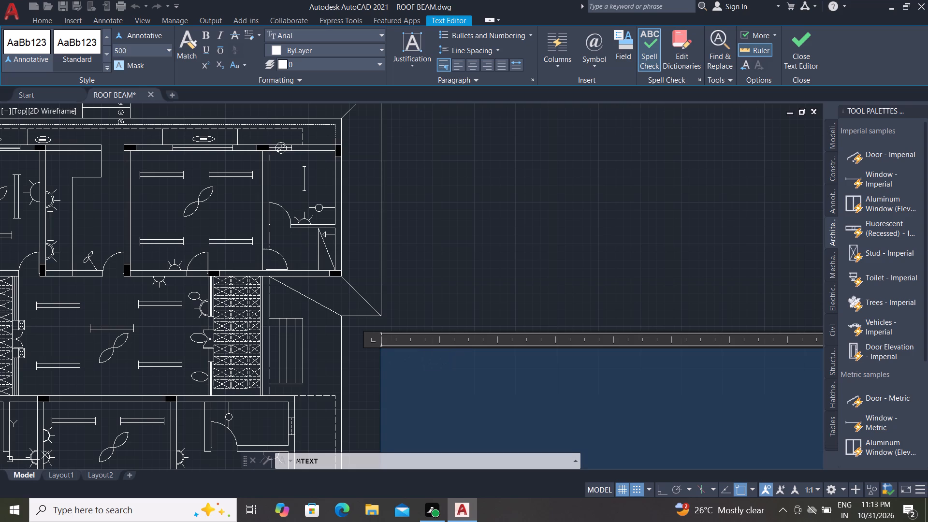
scroll(458, 173, "down", 2)
left_click(444, 185)
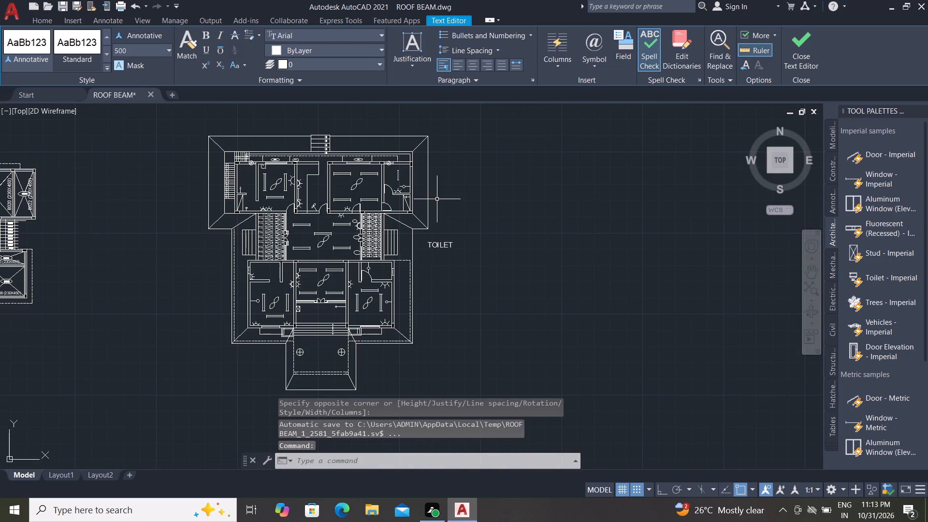
Add a second line reading "1800X 2785" beneath the word TOILET in the new label.
scroll(423, 246, "up", 2)
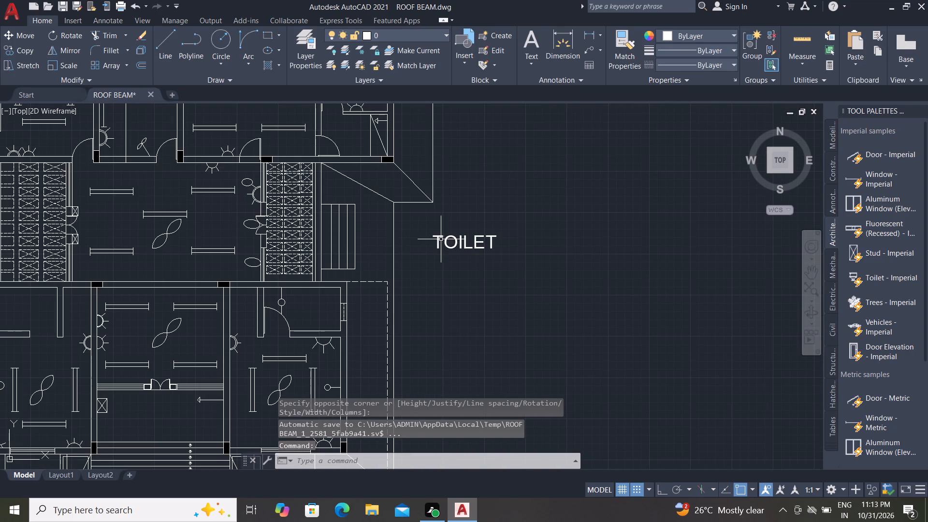
triple_click(438, 238)
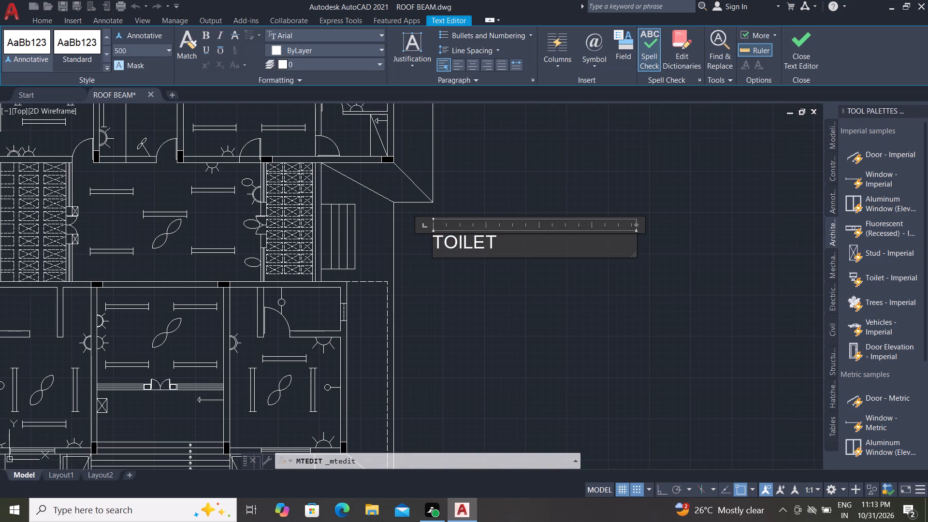
scroll(437, 239, "up", 1)
left_click(544, 249)
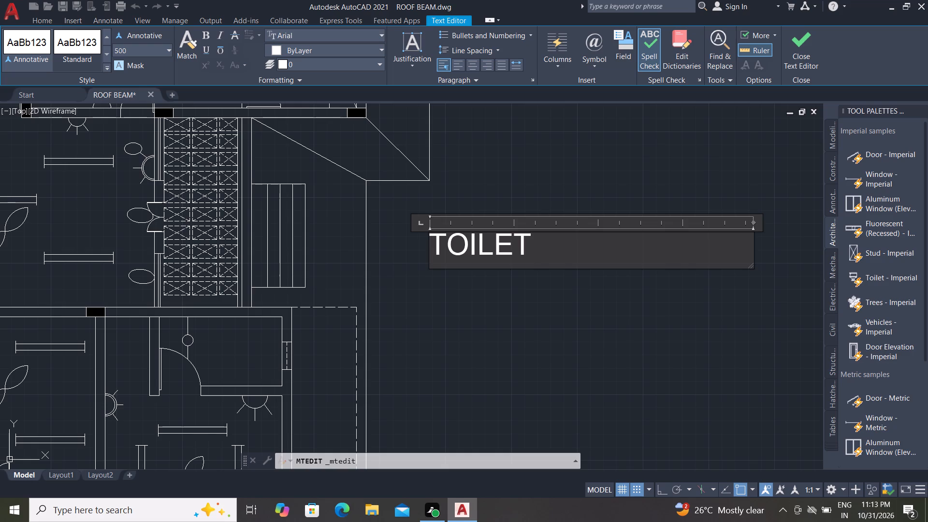
key("Return")
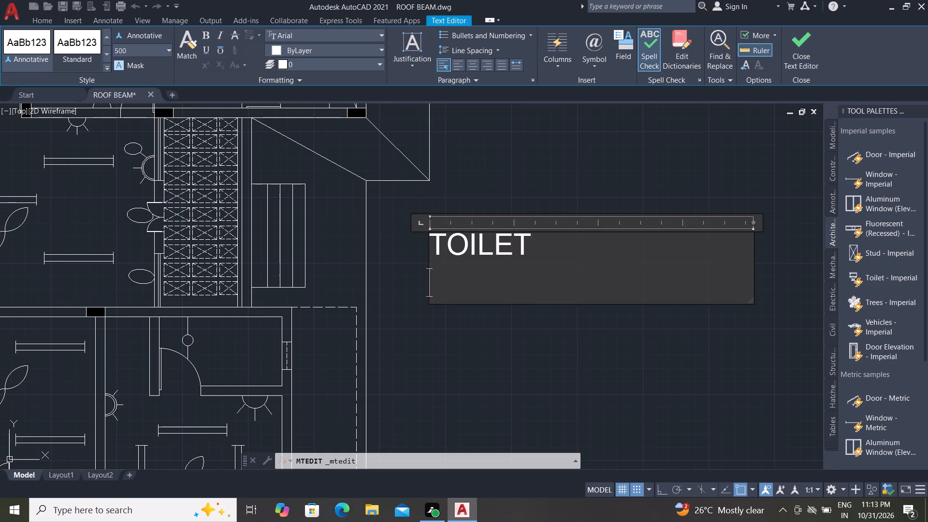
key("1")
type("800")
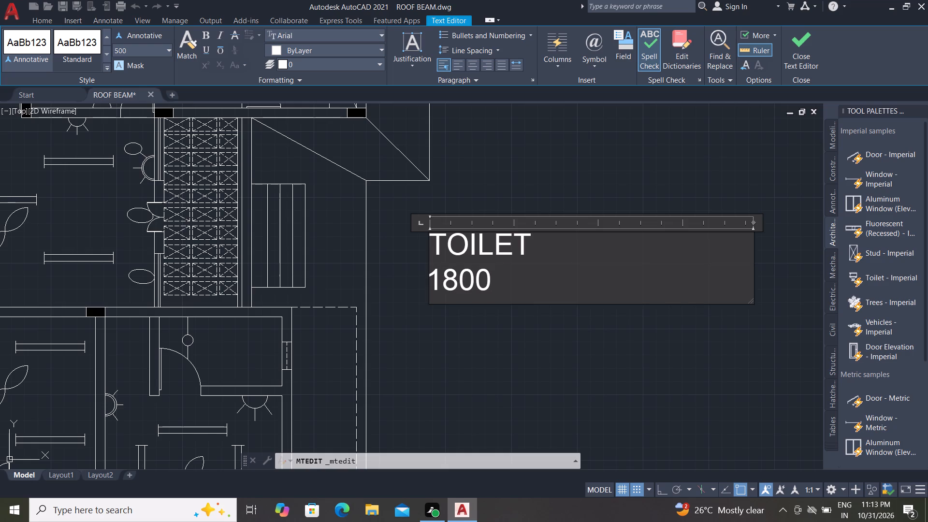
key("x")
key("space")
key("2")
type("78")
key("5")
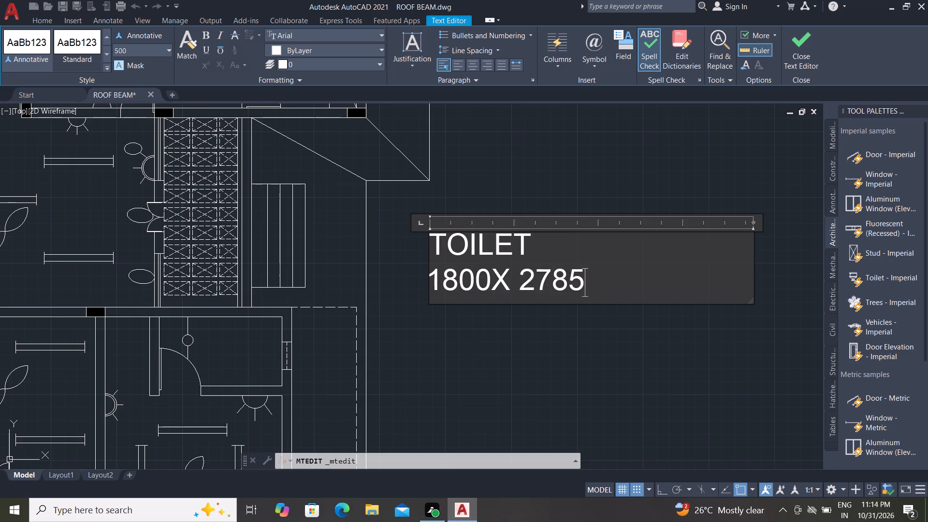
left_click(585, 180)
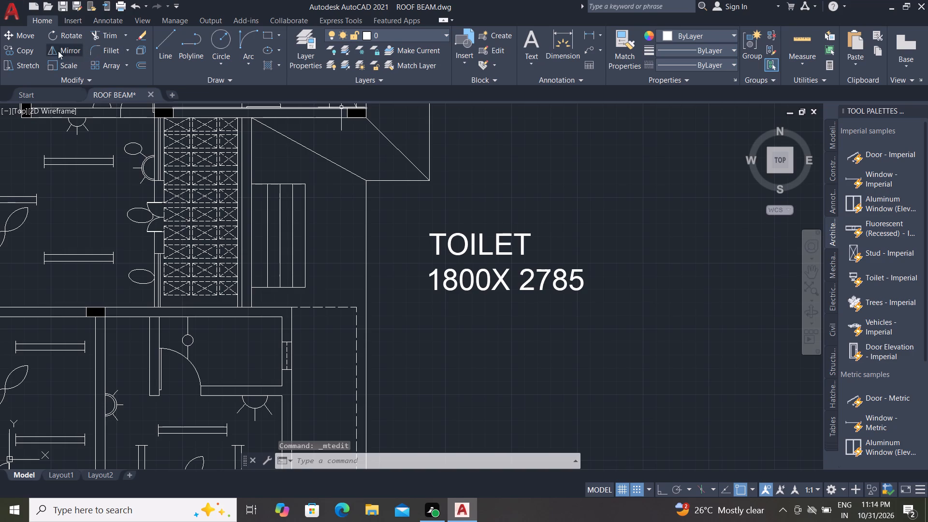
Copy the two-line toilet label to two spots below the original, the second offset further to the right.
left_click(32, 47)
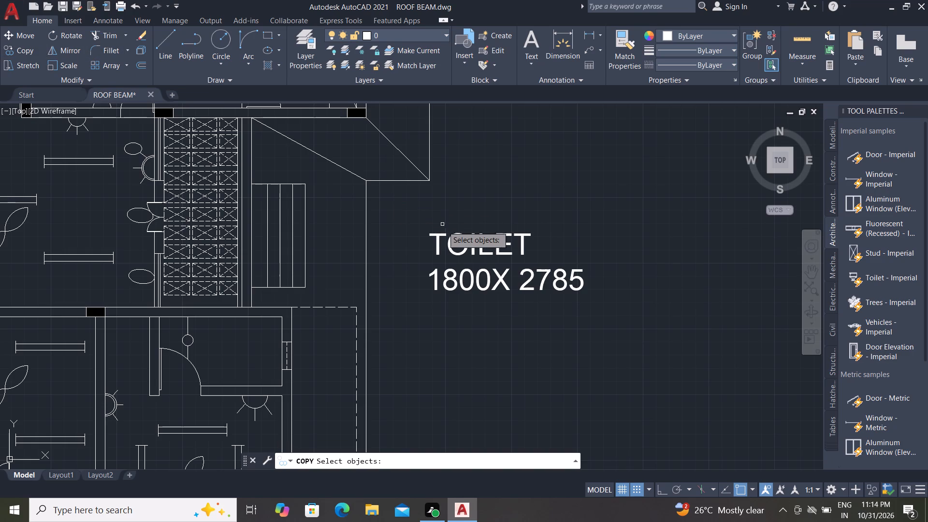
left_click(450, 239)
right_click(450, 238)
left_click(450, 238)
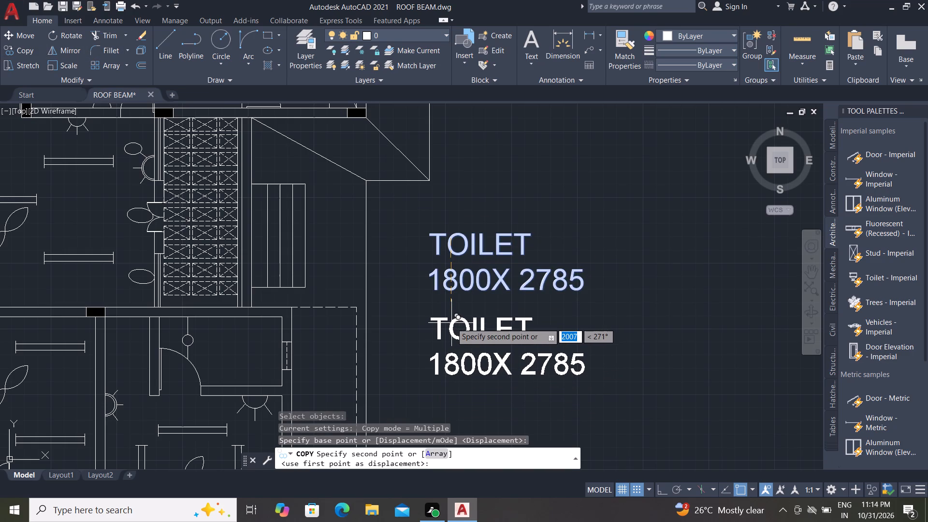
middle_click_drag(451, 323, 413, 231)
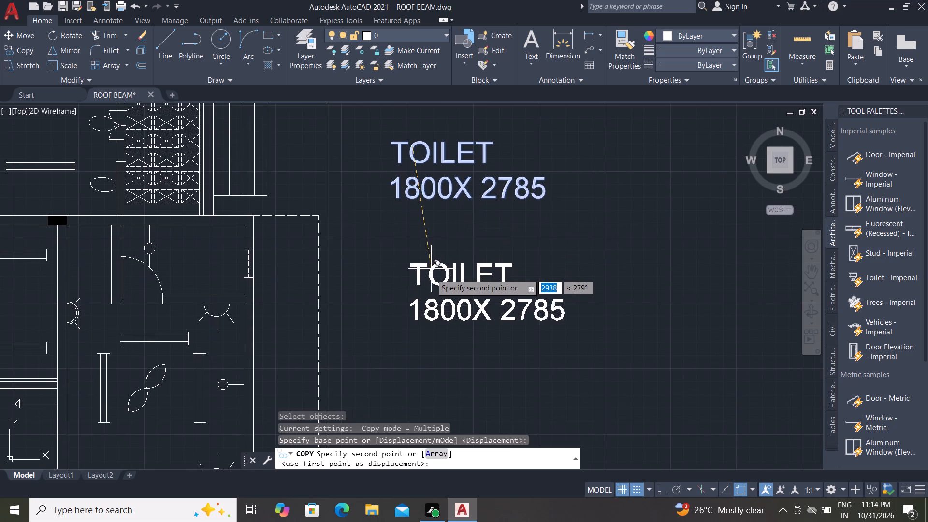
left_click(410, 277)
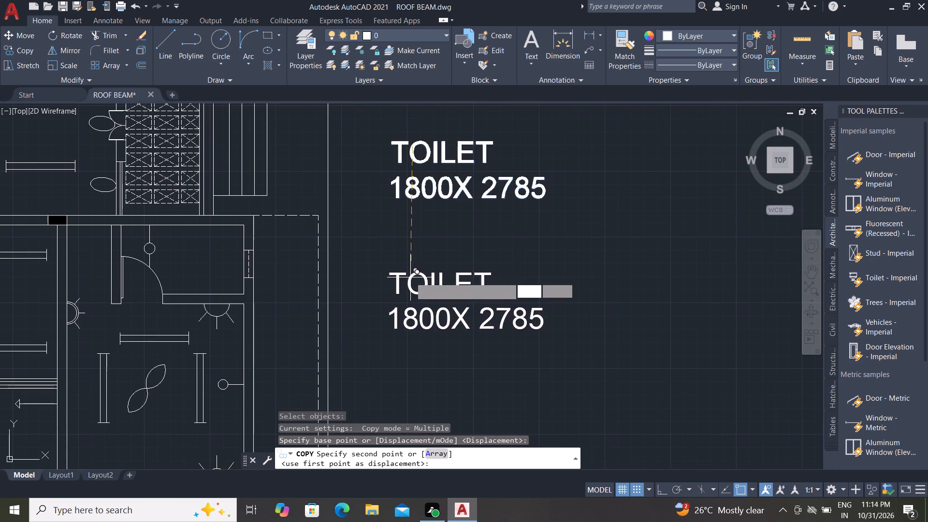
scroll(414, 280, "down", 2)
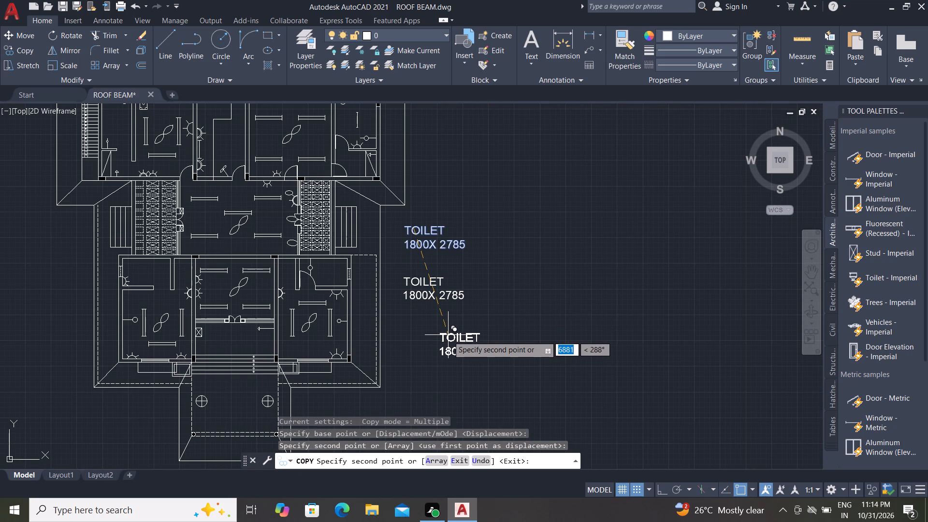
left_click(448, 336)
key("Escape")
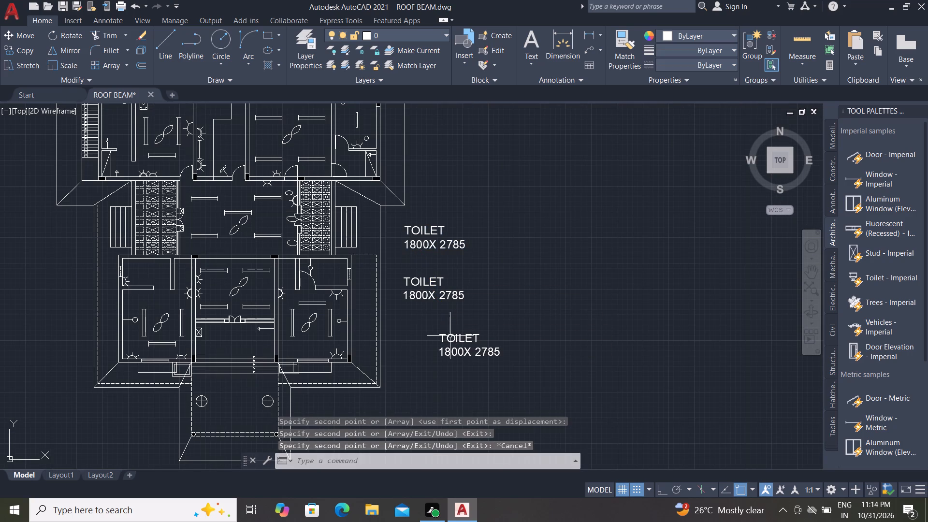
Change the first line of the middle toilet label copy to "BEDROOM".
triple_click(415, 297)
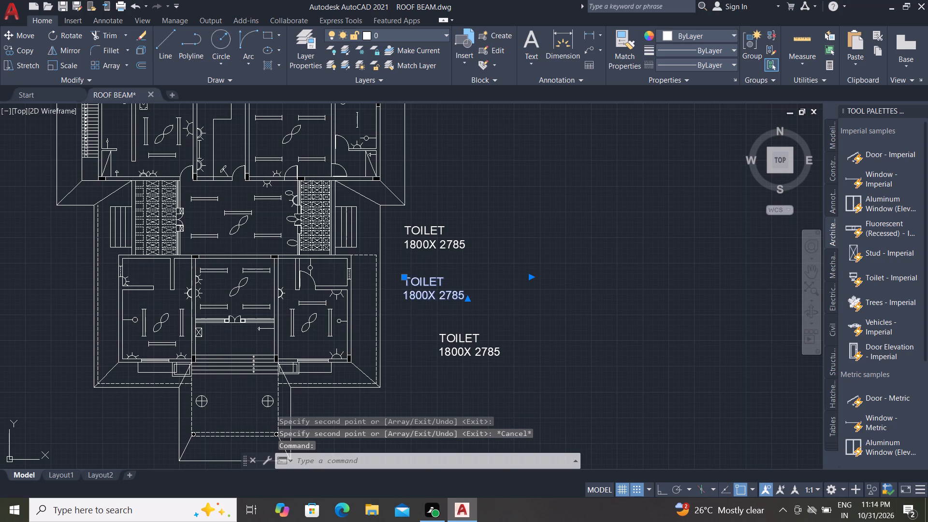
scroll(411, 296, "up", 2)
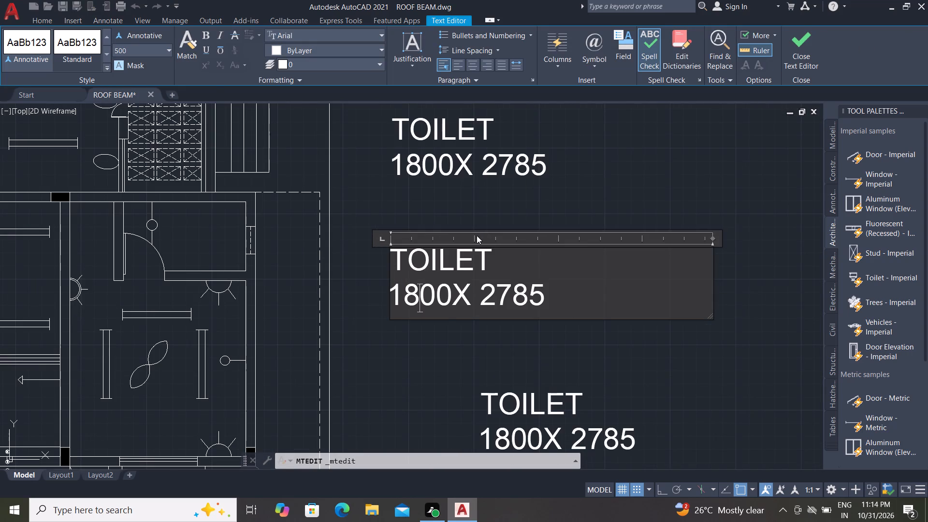
left_click(495, 259)
key("BackSpace")
key("BackSpace")
key("BackSpace")
key("BackSpace")
key("BackSpace")
key("BackSpace")
key("BackSpace")
key("BackSpace")
key("BackSpace")
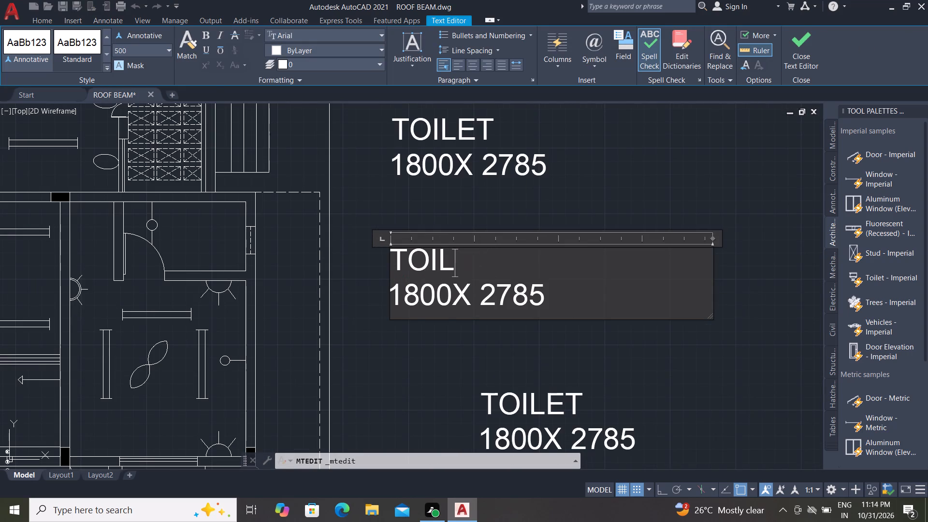
type("BEDR")
type("OOM")
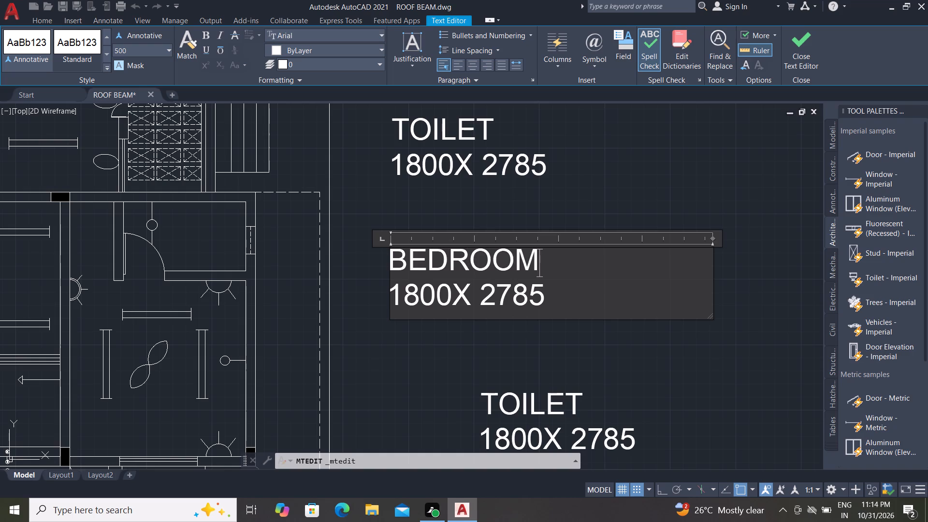
Replace the size line of the BEDROOM label with "3500X 4500".
left_click(550, 300)
key("BackSpace")
key("BackSpace")
key("BackSpace")
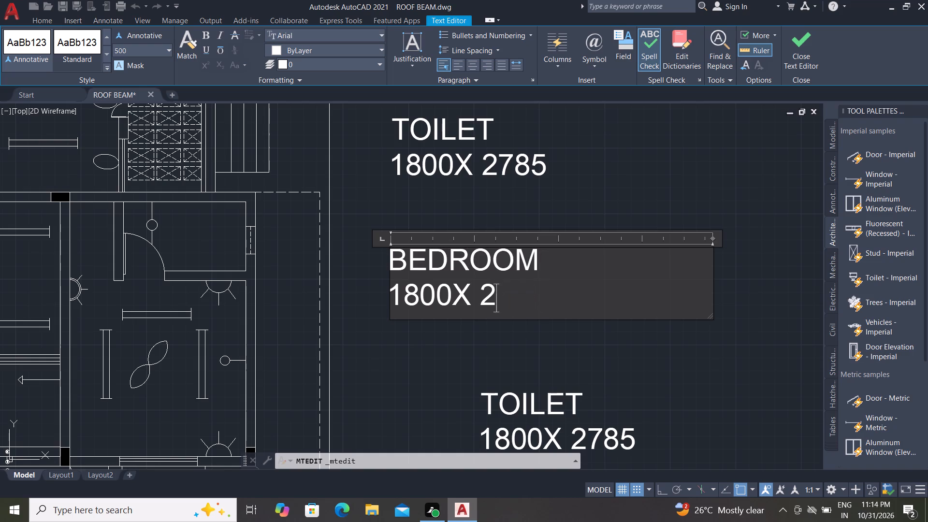
key("BackSpace")
key("BackSpace")
key("BackSpace")
key("BackSpace")
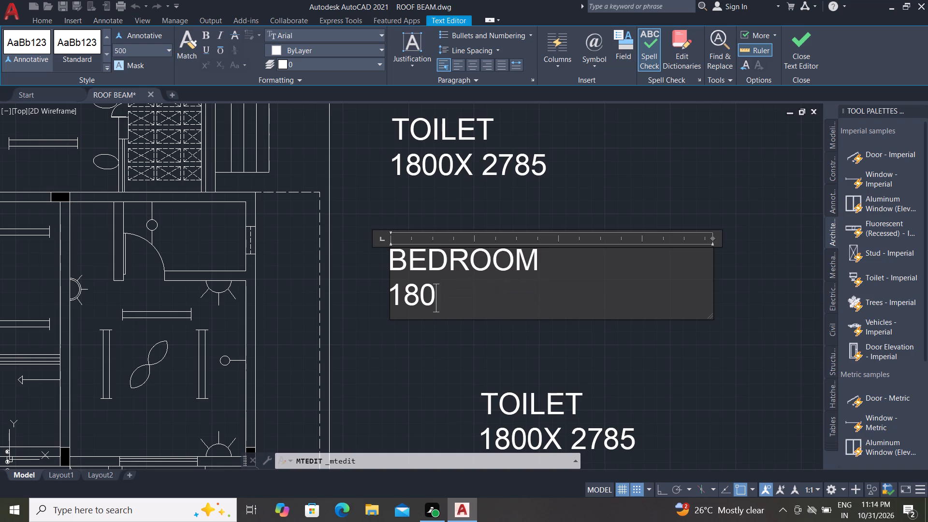
key("BackSpace")
key("BackSpace")
key("BackSpace")
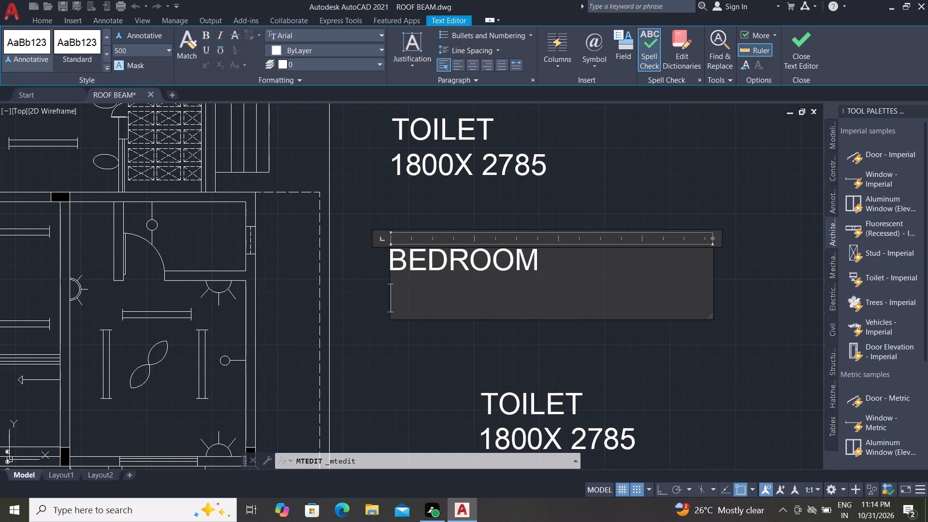
type("35")
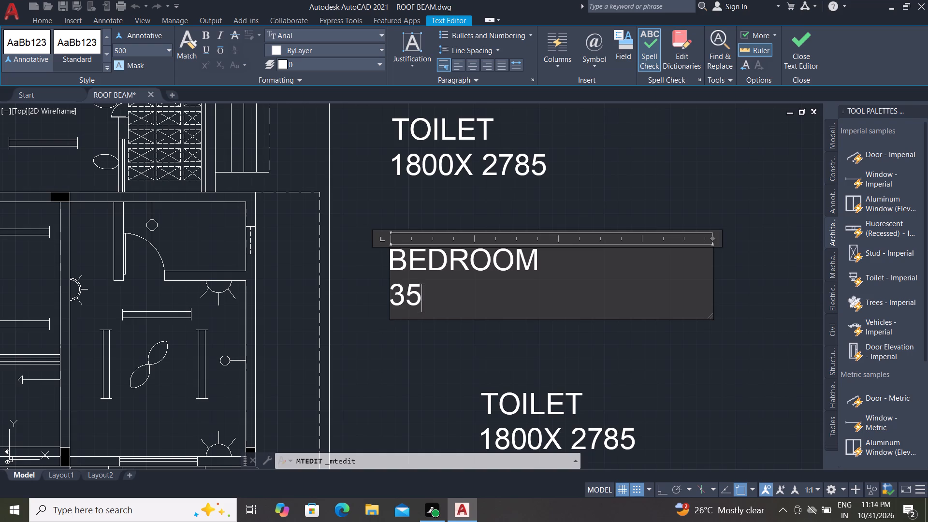
type("00")
type("X")
key("space")
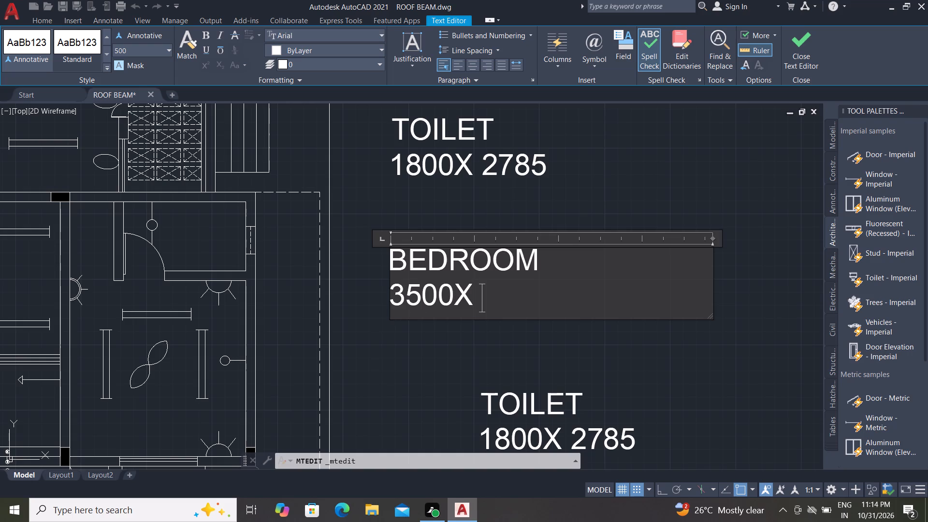
type("45")
type("00")
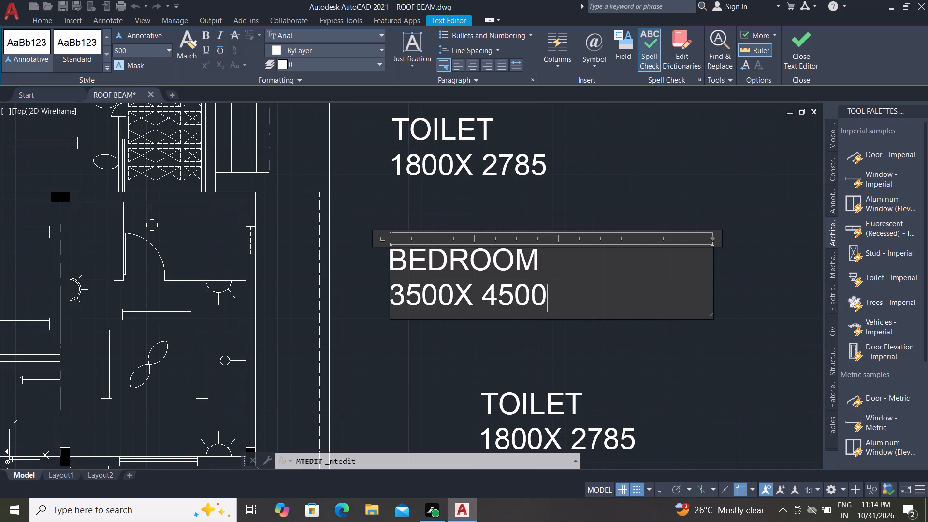
left_click(472, 325)
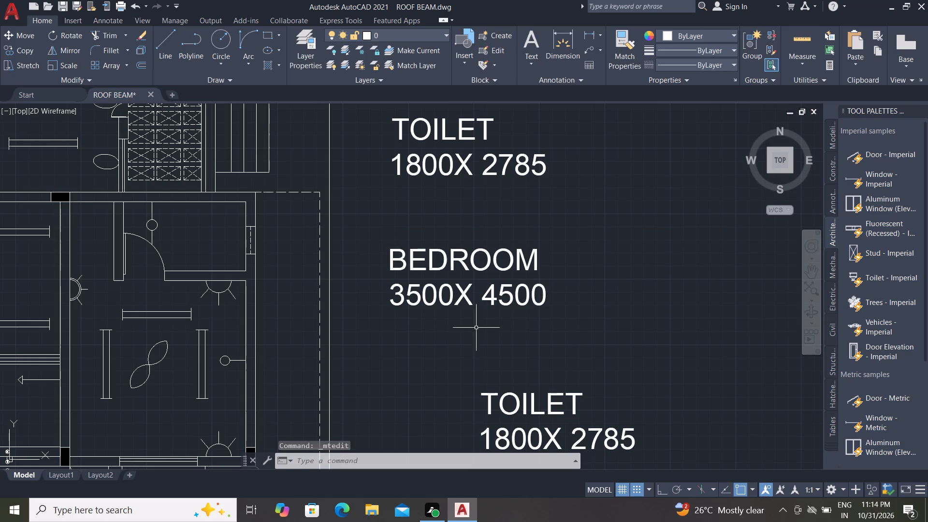
Replace the size line of the lowest TOILET label copy with "2950X4500".
scroll(474, 327, "down", 1)
double_click(509, 397)
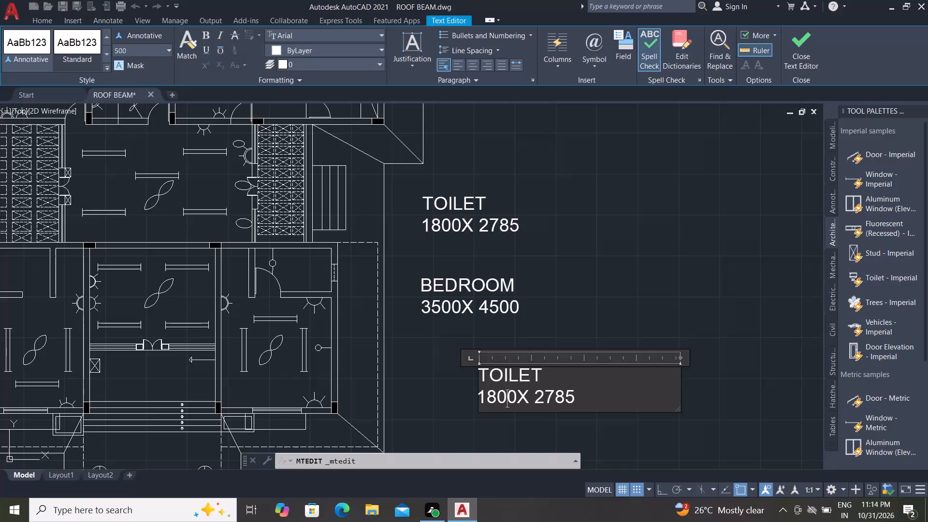
left_click(582, 400)
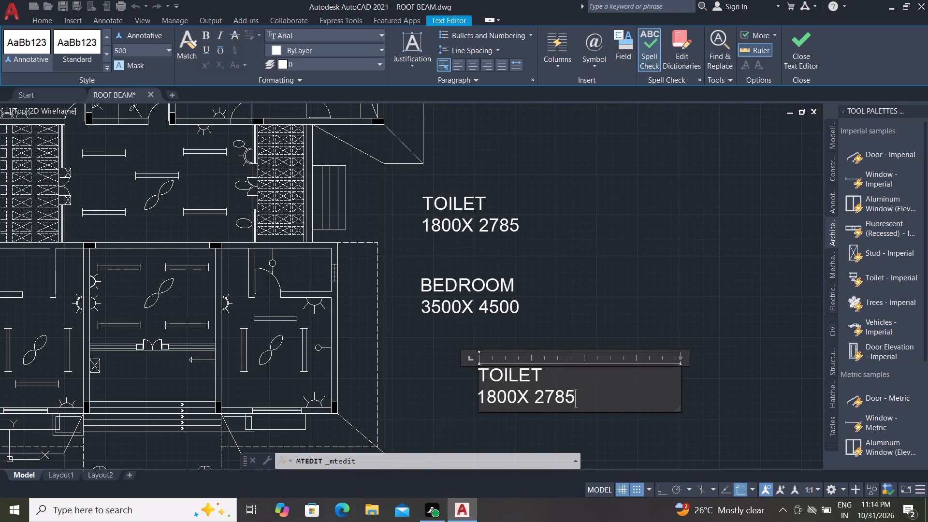
key("BackSpace")
key("BackSpace")
key("BackSpace")
key("BackSpace")
key("BackSpace")
key("BackSpace")
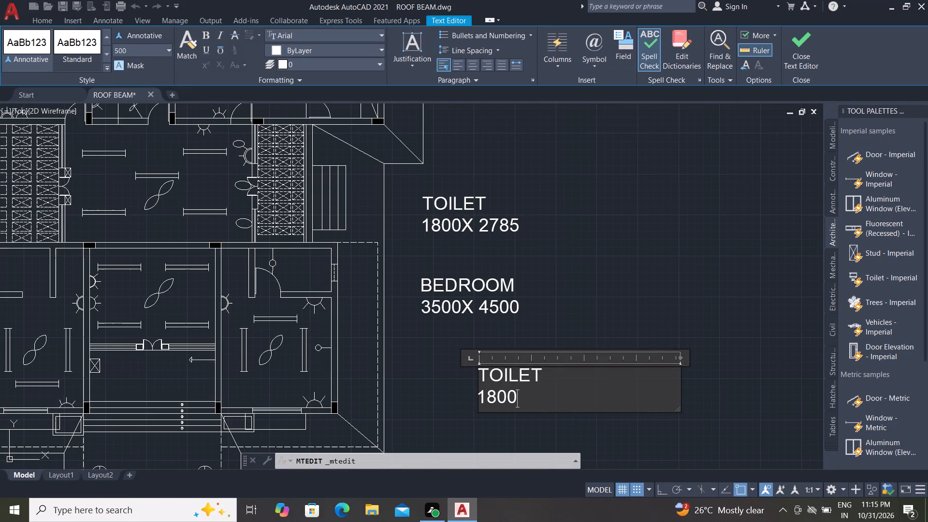
key("BackSpace")
key("BackSpace")
key("BackSpace")
key("BackSpace")
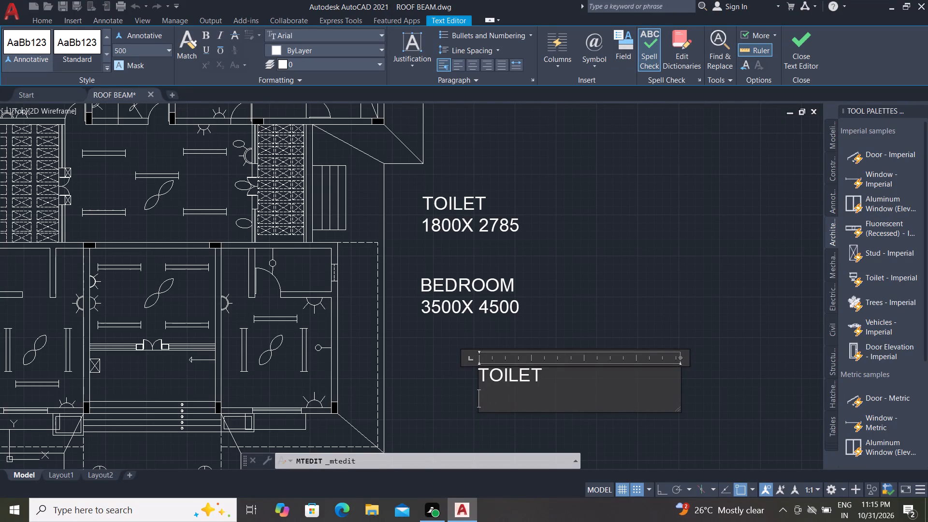
key("2")
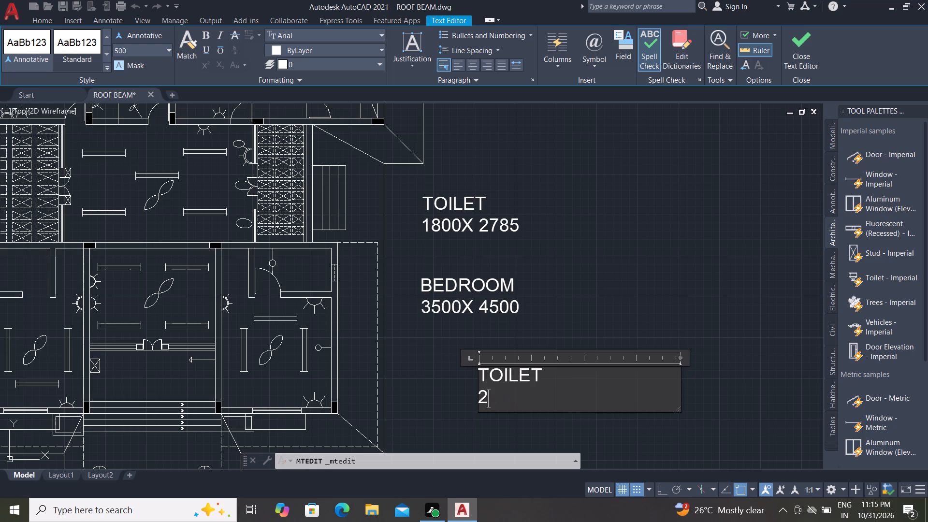
type("959")
key("BackSpace")
key("0")
key("x")
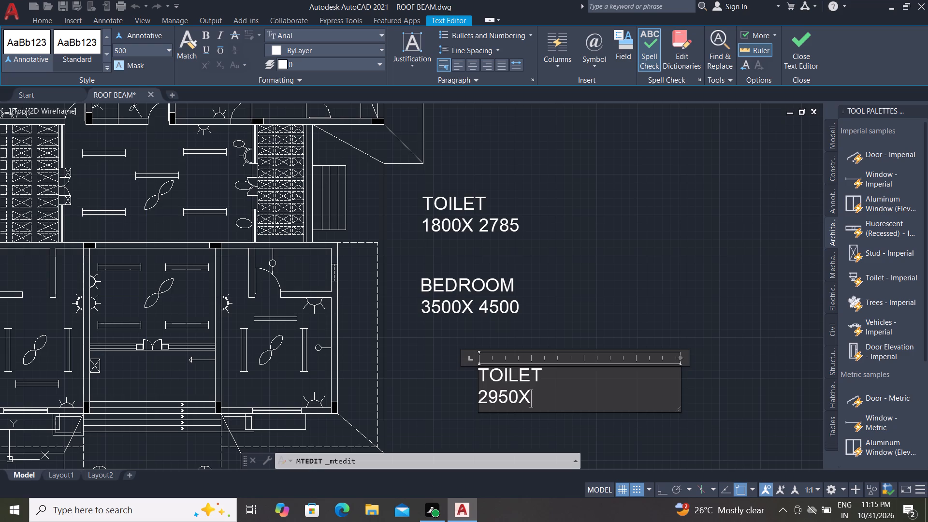
type("45")
type("00")
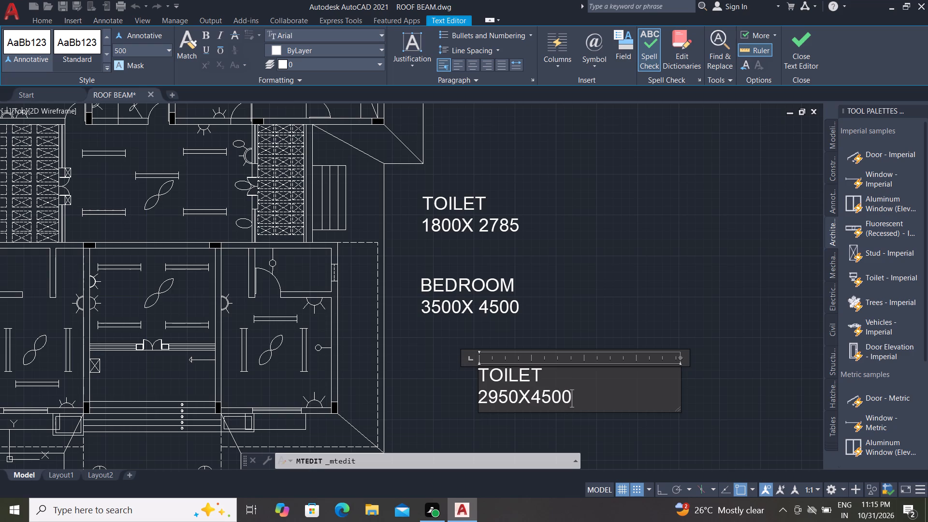
Change the first line of the lowest label from TOILET to "KITCHEN".
left_click(553, 375)
key("BackSpace")
key("BackSpace")
key("BackSpace")
key("BackSpace")
key("BackSpace")
key("BackSpace")
key("BackSpace")
key("BackSpace")
key("BackSpace")
key("BackSpace")
type("KITCHR")
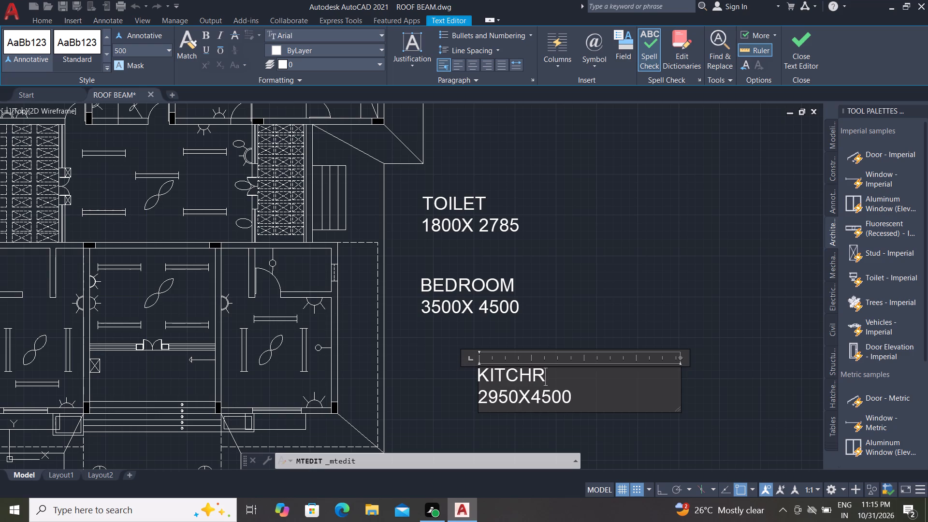
key("BackSpace")
key("e")
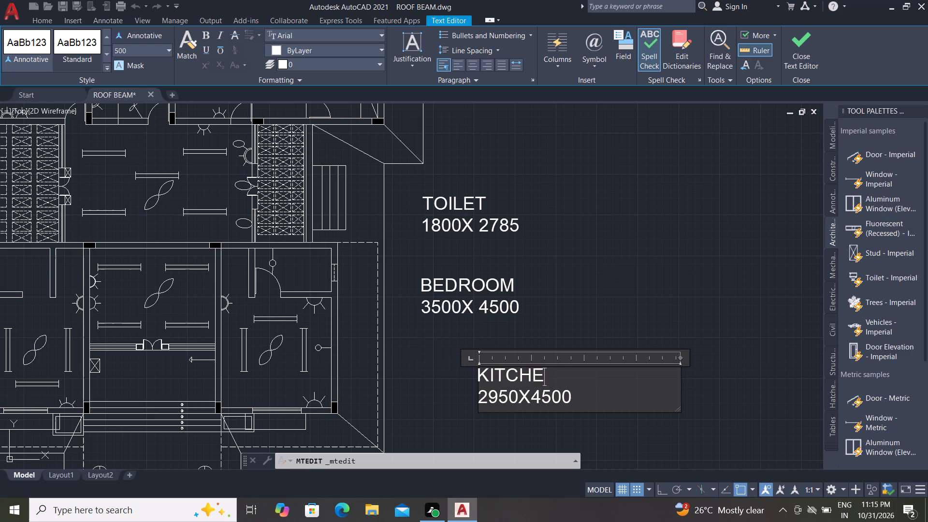
type("N")
key("space")
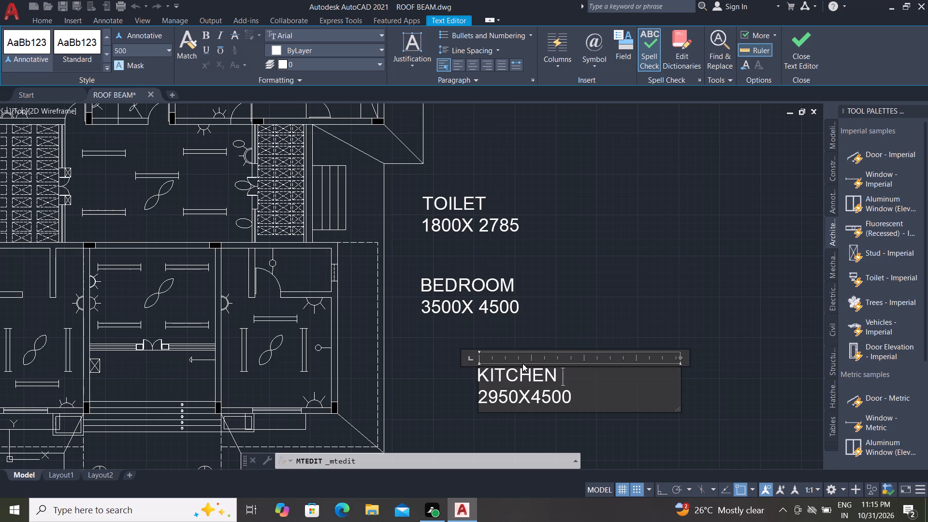
left_click(537, 330)
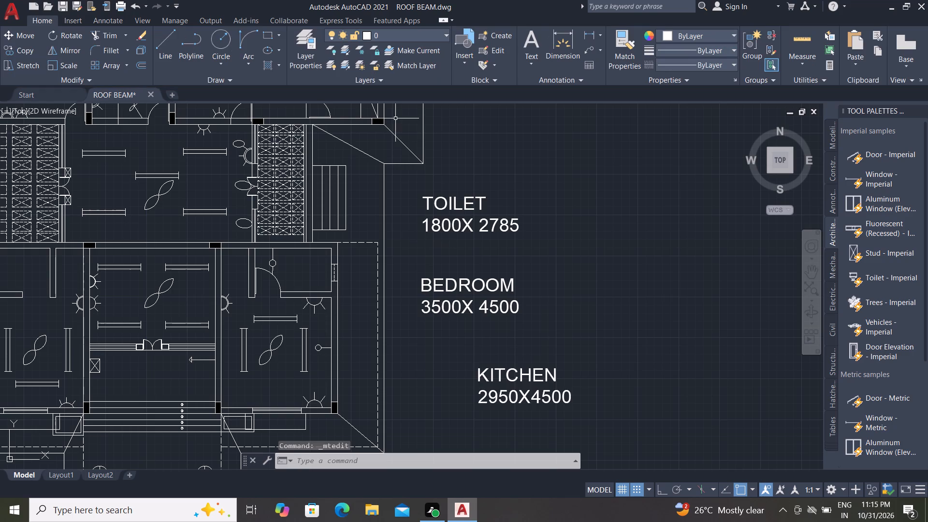
Copy the two-line BEDROOM label about 5300 units to the right and slightly above the original.
left_click(21, 51)
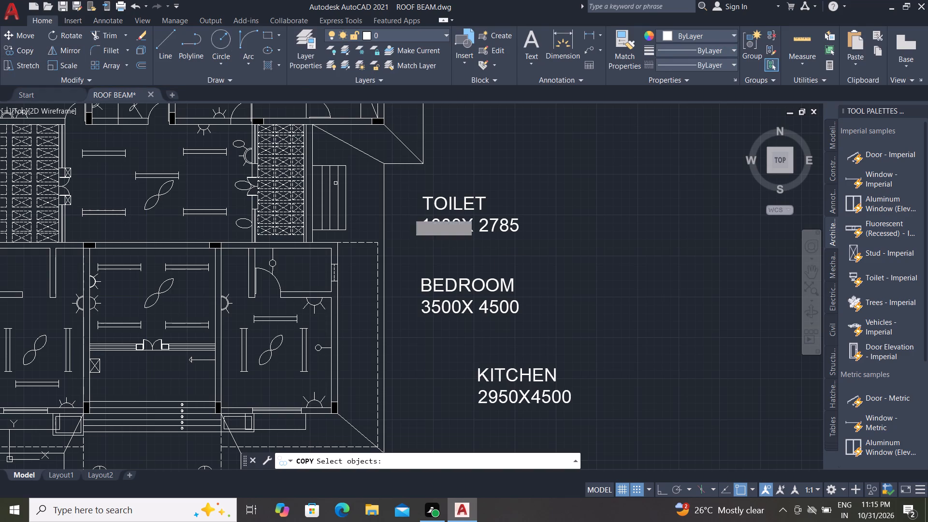
left_click(480, 287)
left_click(482, 287)
right_click(482, 287)
left_click(482, 287)
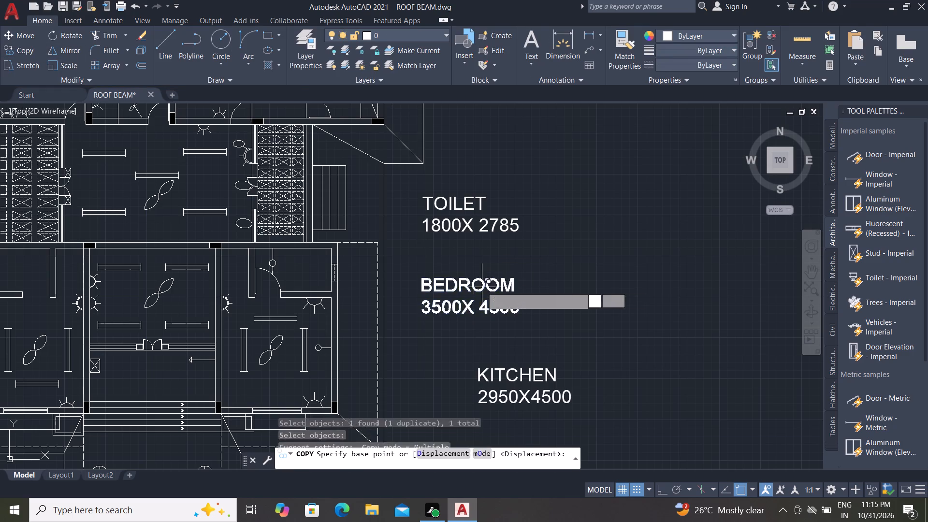
left_click(618, 251)
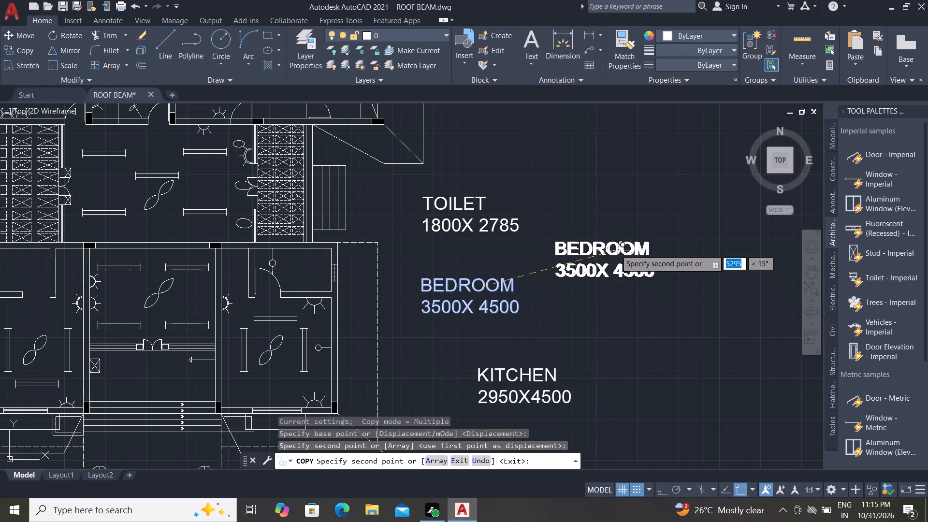
key("Escape")
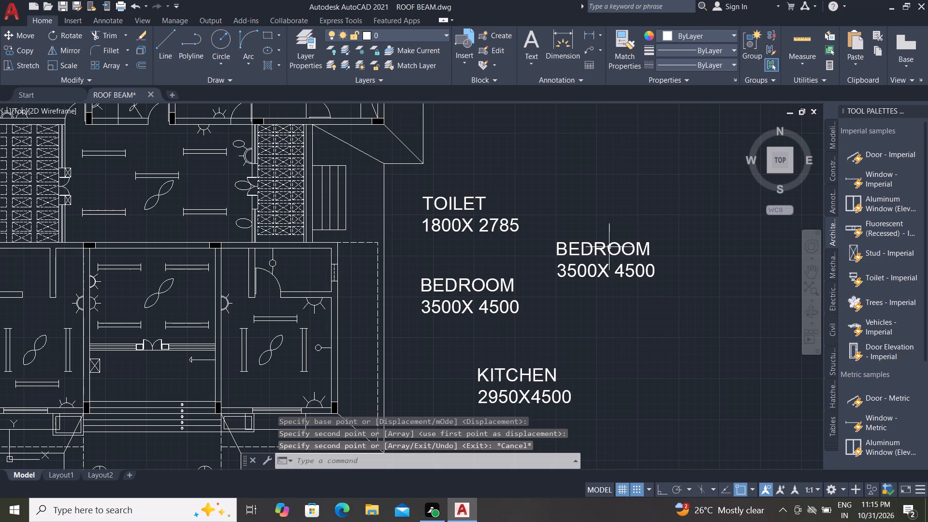
Change the first line of the copied BEDROOM label beside the plan to "MASTER BED ROOM".
triple_click(615, 251)
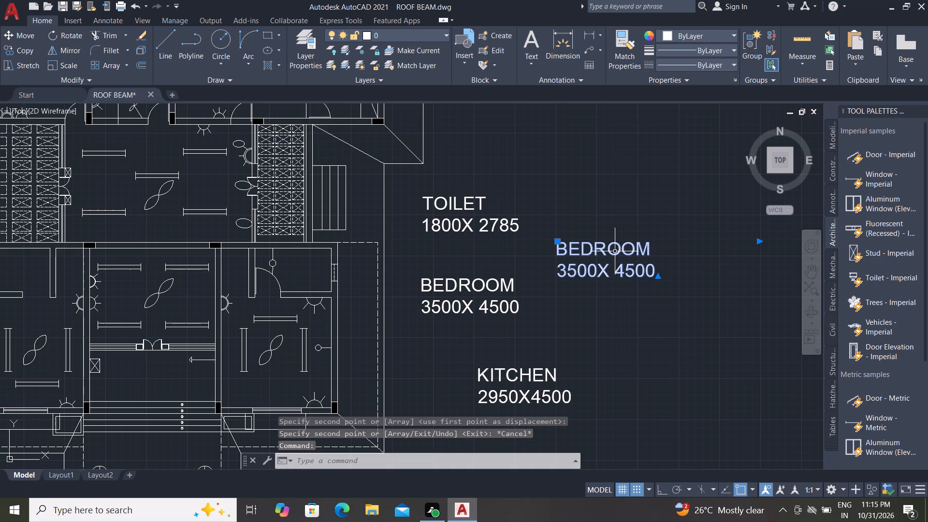
scroll(616, 252, "down", 1)
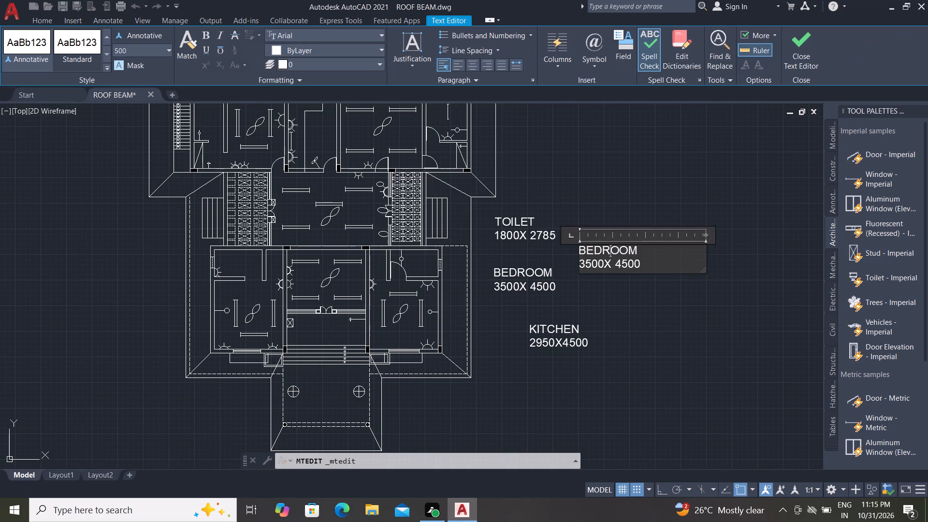
scroll(576, 255, "up", 3)
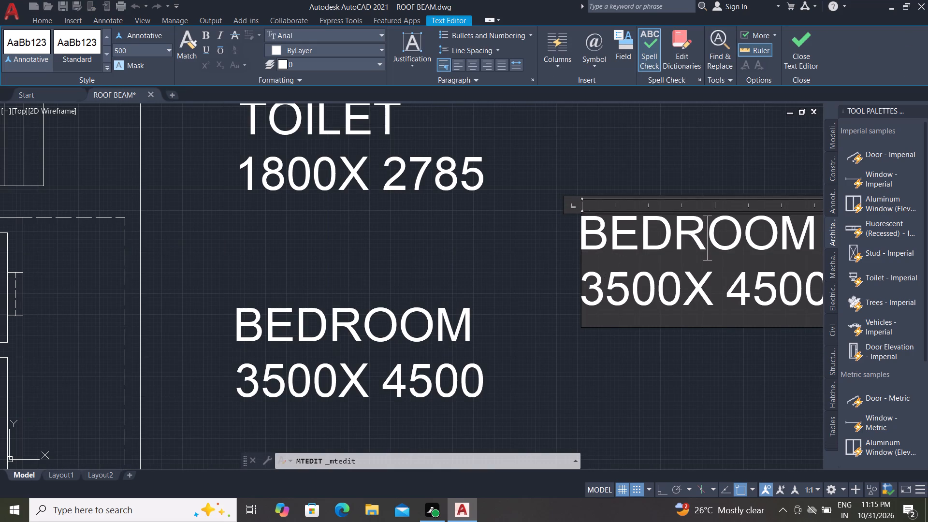
left_click(582, 248)
key("m")
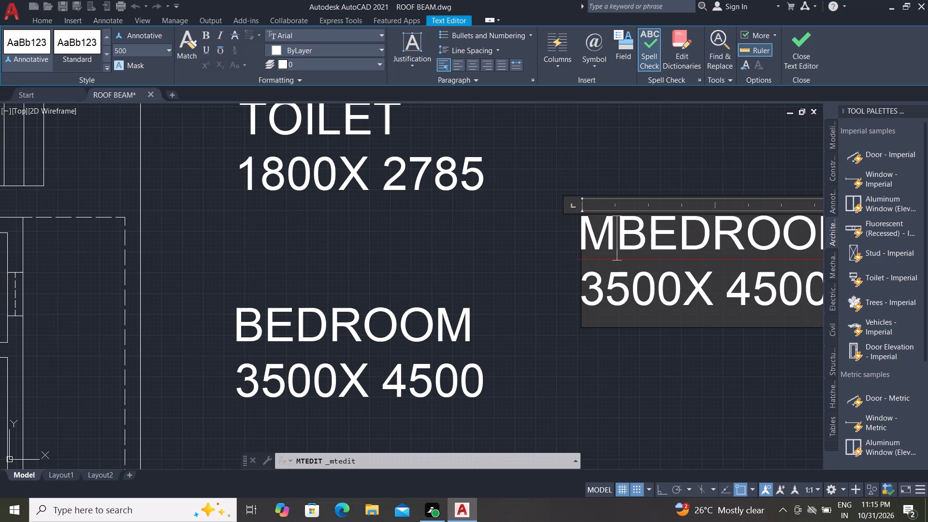
type("ASTERB")
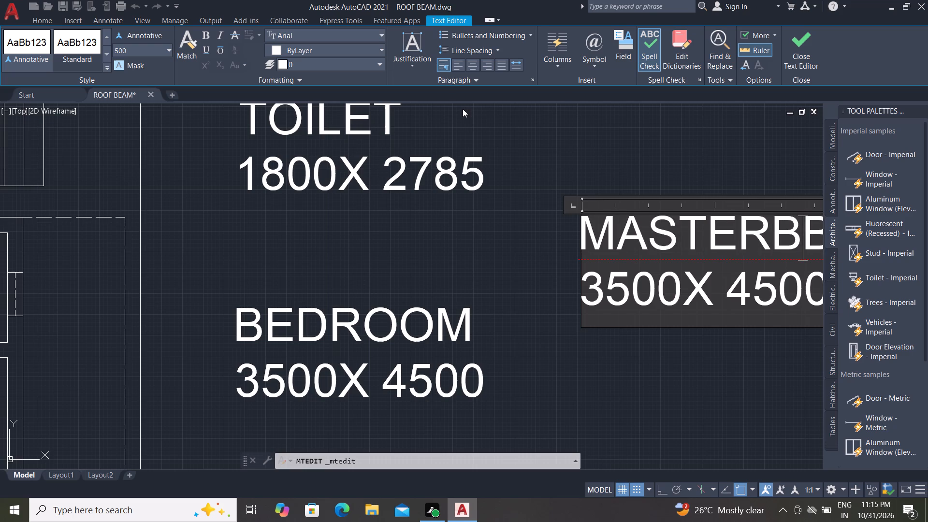
scroll(431, 70, "down", 1)
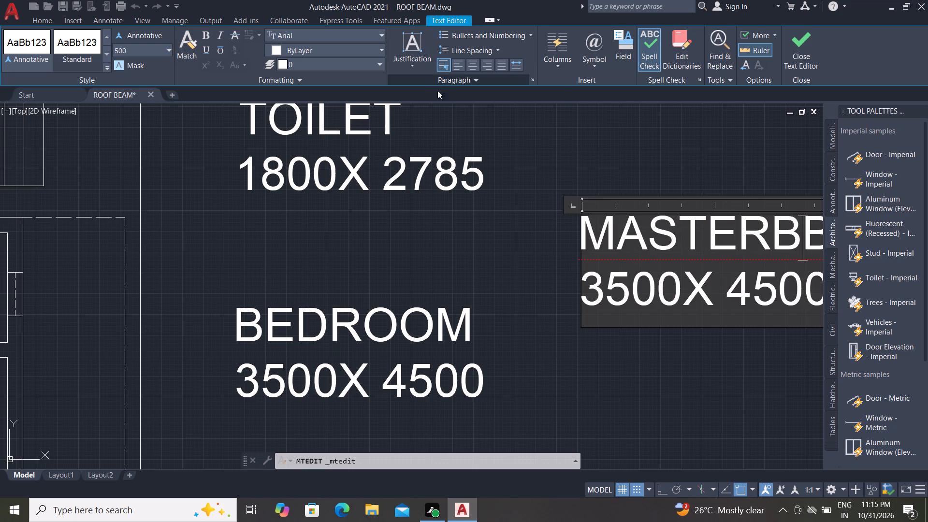
left_click(769, 235)
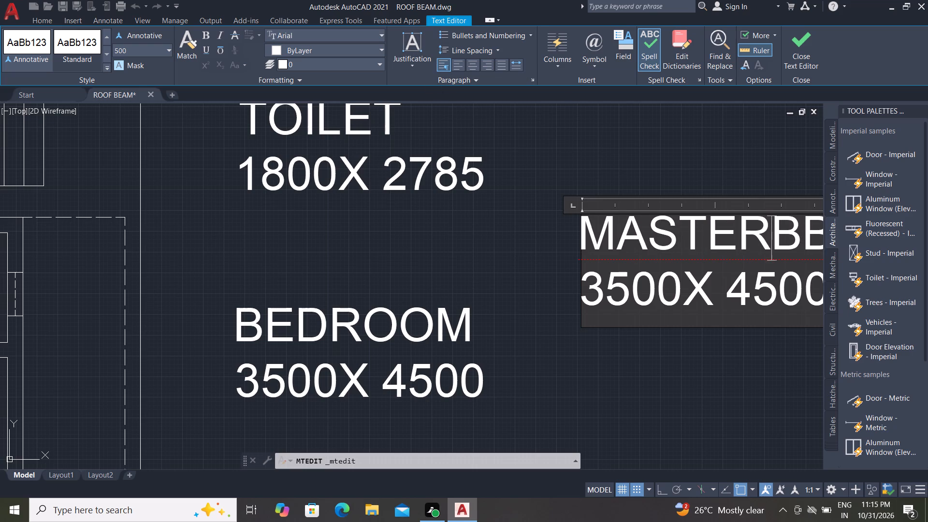
key("space")
scroll(486, 267, "down", 1)
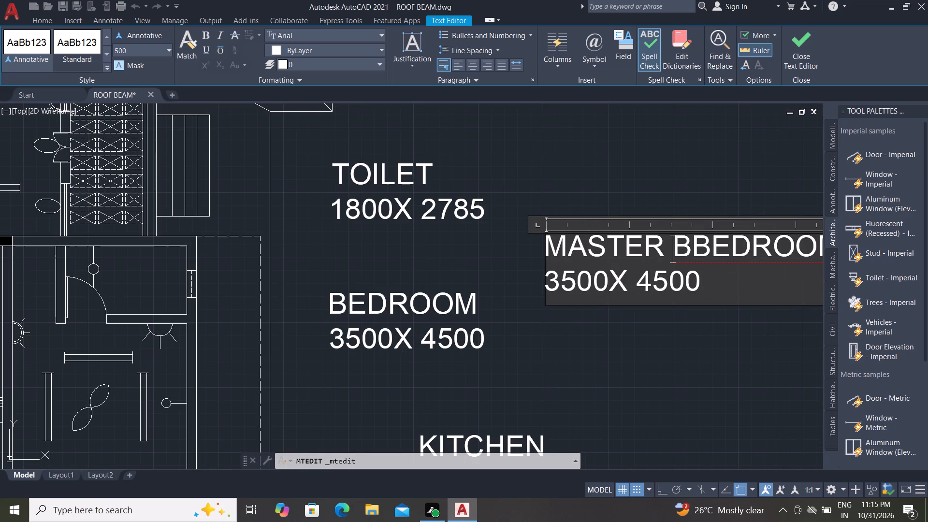
scroll(760, 233, "up", 2)
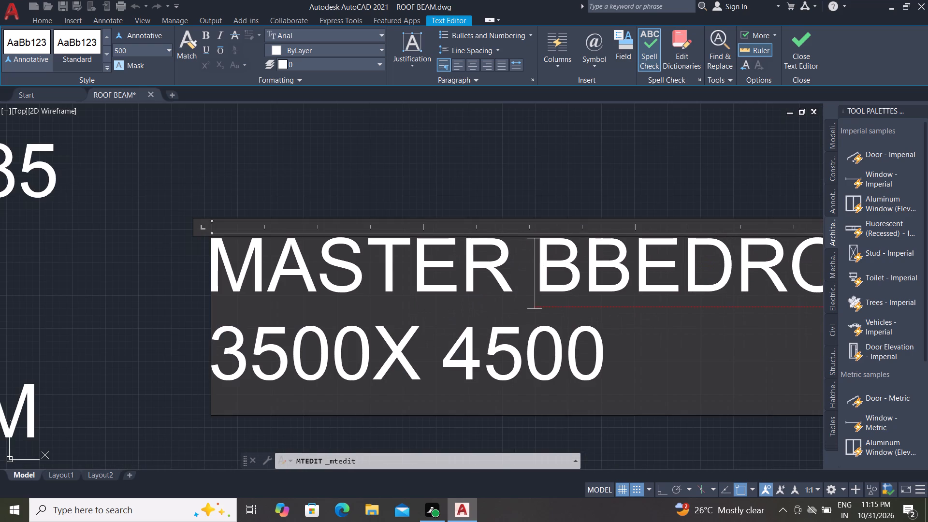
left_click(739, 256)
type("N")
key("space")
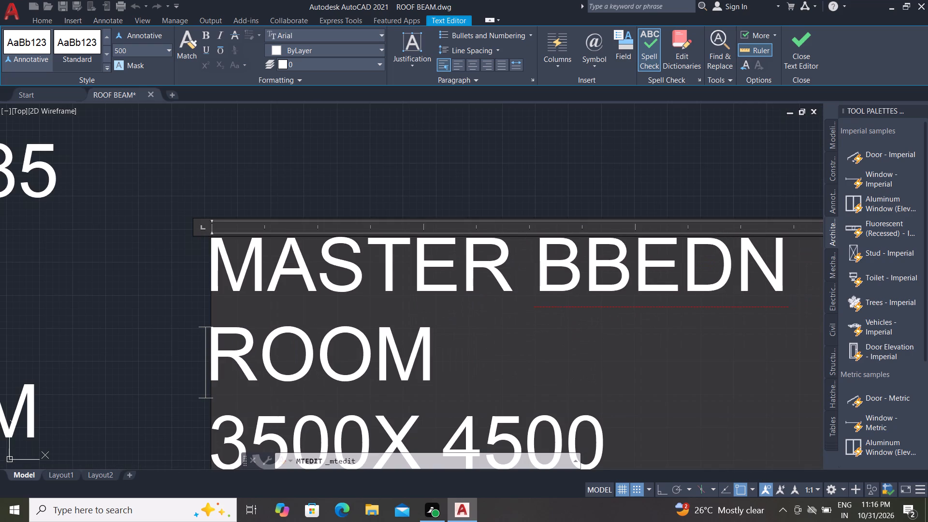
key("BackSpace")
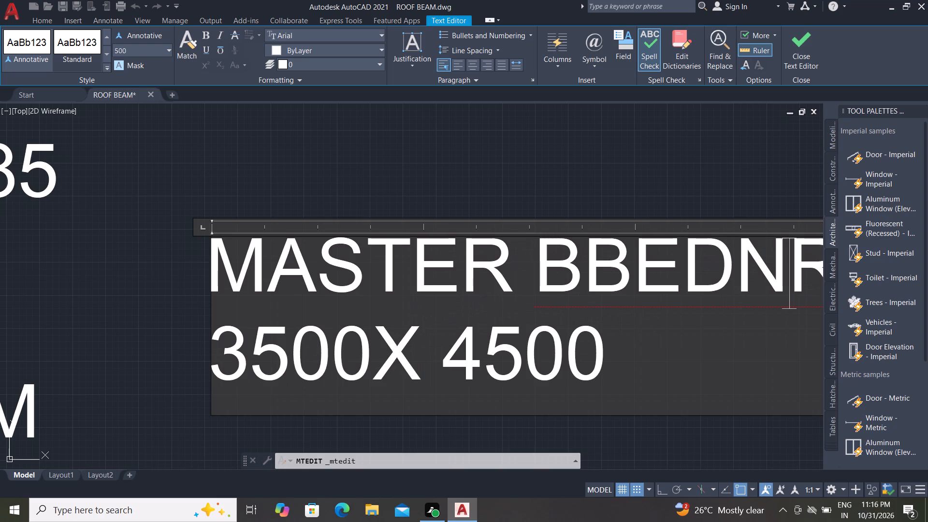
key("BackSpace")
key("space")
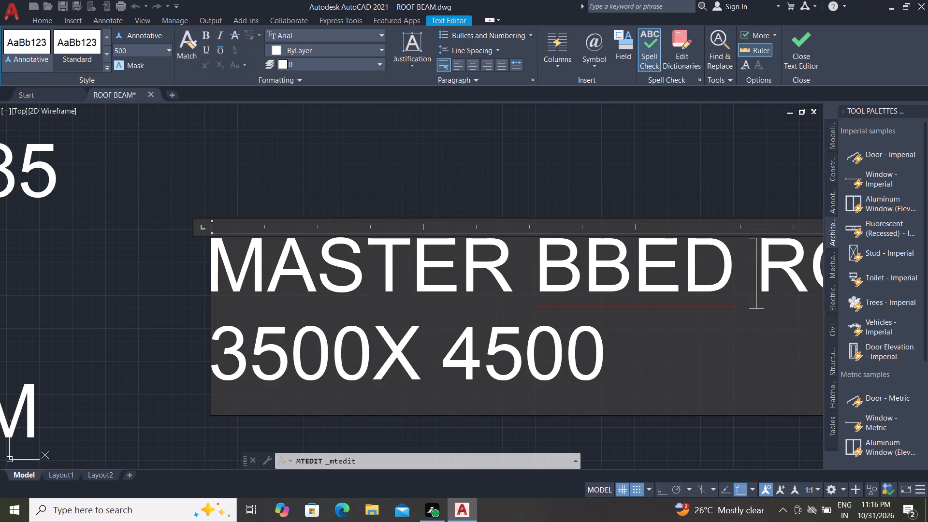
left_click(588, 254)
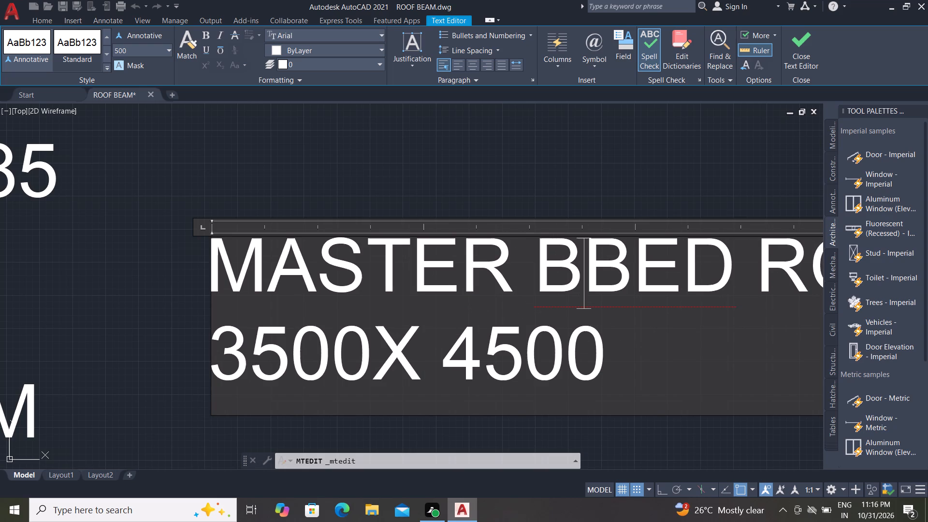
key("BackSpace")
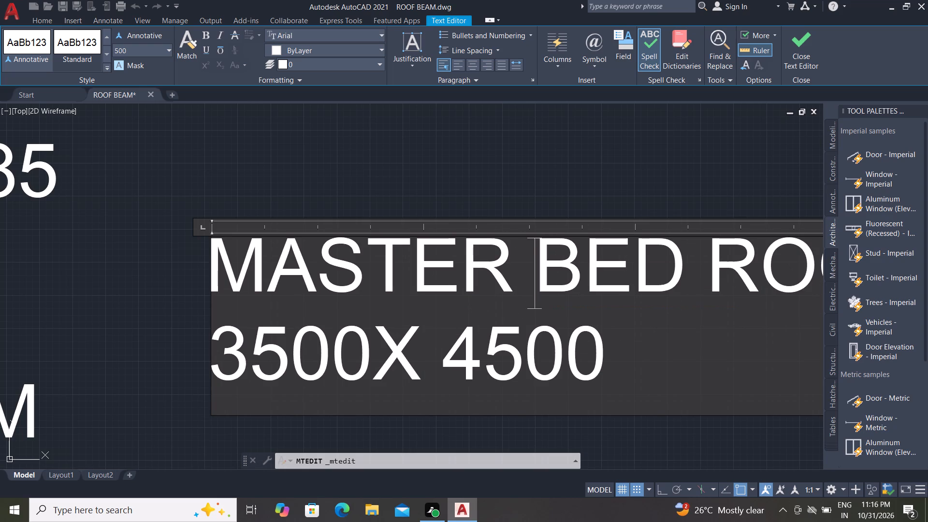
scroll(587, 253, "down", 2)
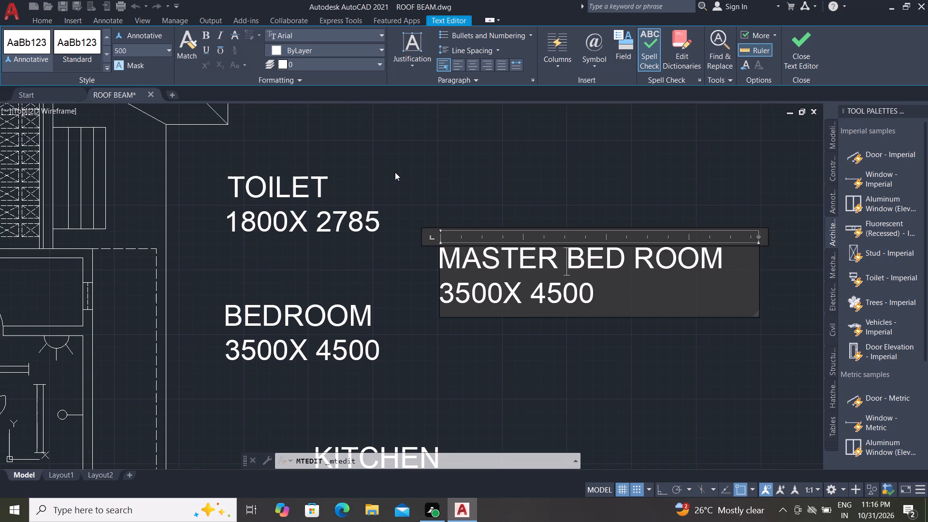
left_click(416, 181)
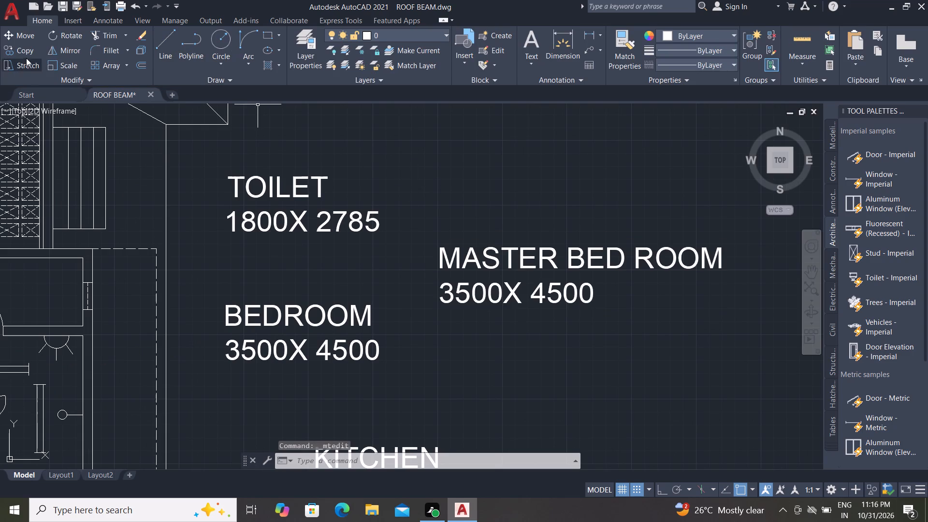
Copy the MASTER BED ROOM label about 3900 units diagonally down to the right of the original.
left_click(29, 48)
scroll(82, 163, "down", 2)
left_click(249, 201)
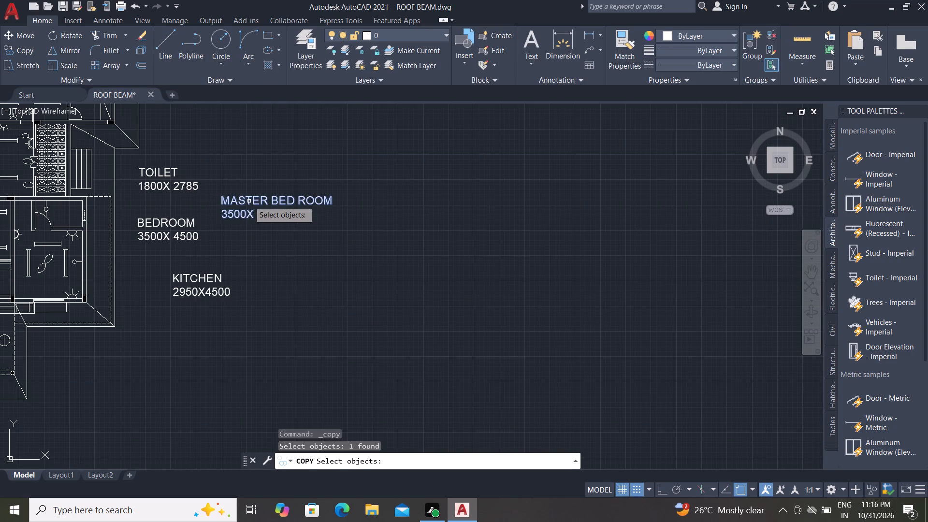
right_click(249, 201)
left_click(249, 201)
left_click(266, 242)
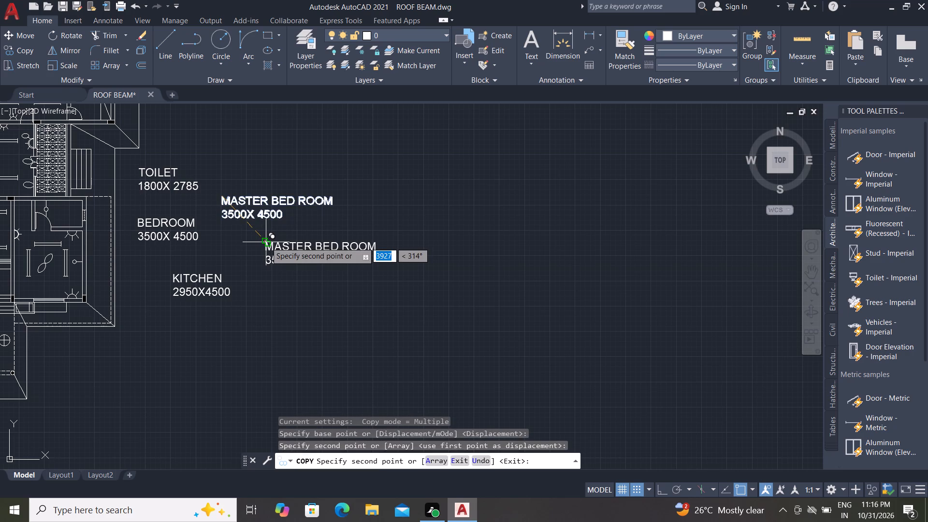
key("Escape")
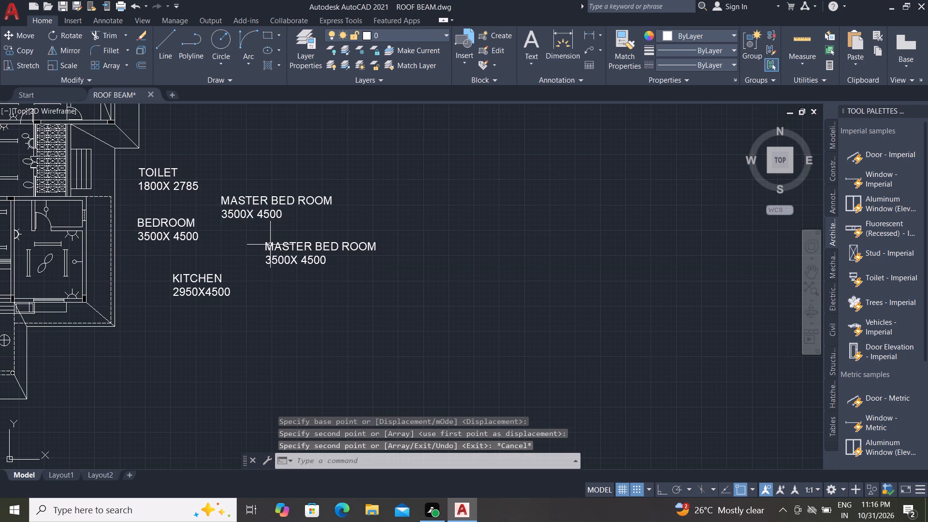
Replace the first line of the lower MASTER BED ROOM label copy with "TOILET".
triple_click(270, 245)
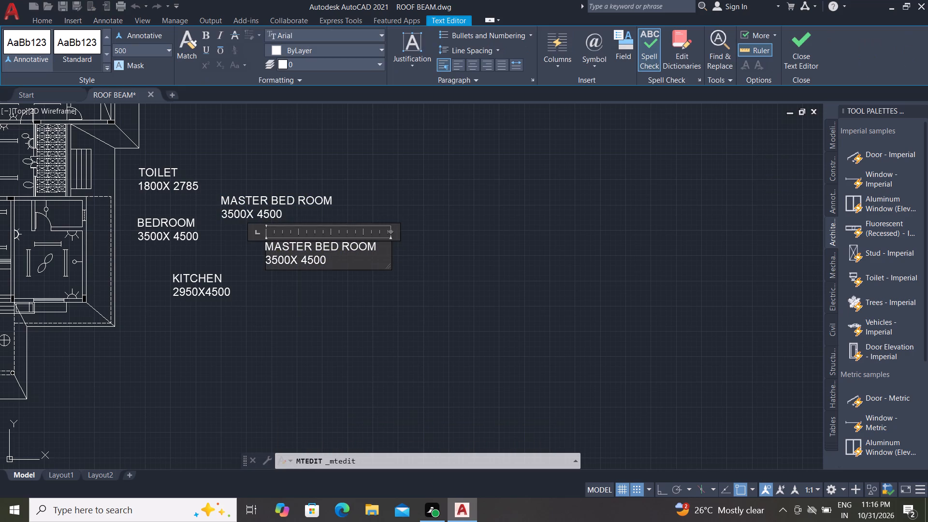
scroll(381, 251, "up", 2)
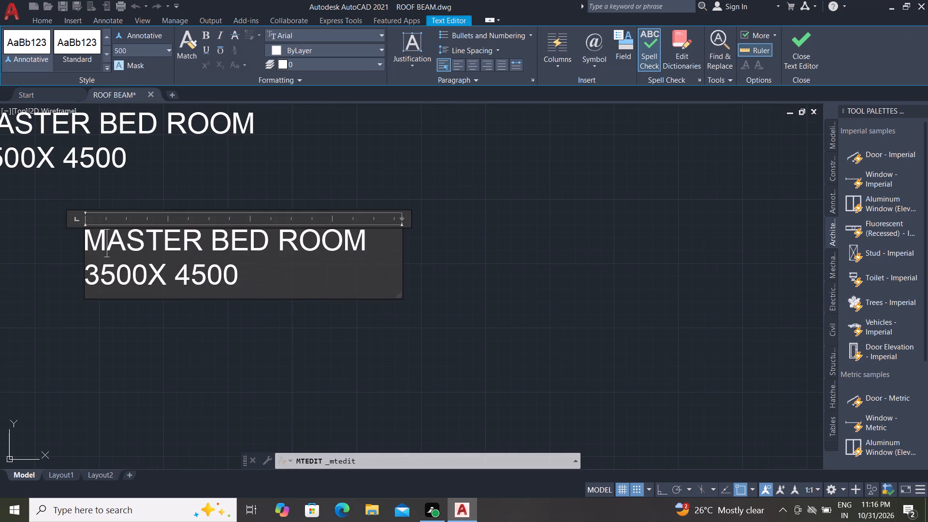
left_click(370, 244)
key("BackSpace")
key("BackSpace")
key("BackSpace")
key("BackSpace")
key("BackSpace")
key("BackSpace")
key("BackSpace")
key("BackSpace")
key("BackSpace")
key("BackSpace")
key("BackSpace")
key("BackSpace")
key("BackSpace")
key("BackSpace")
key("BackSpace")
key("BackSpace")
key("BackSpace")
key("BackSpace")
key("BackSpace")
key("BackSpace")
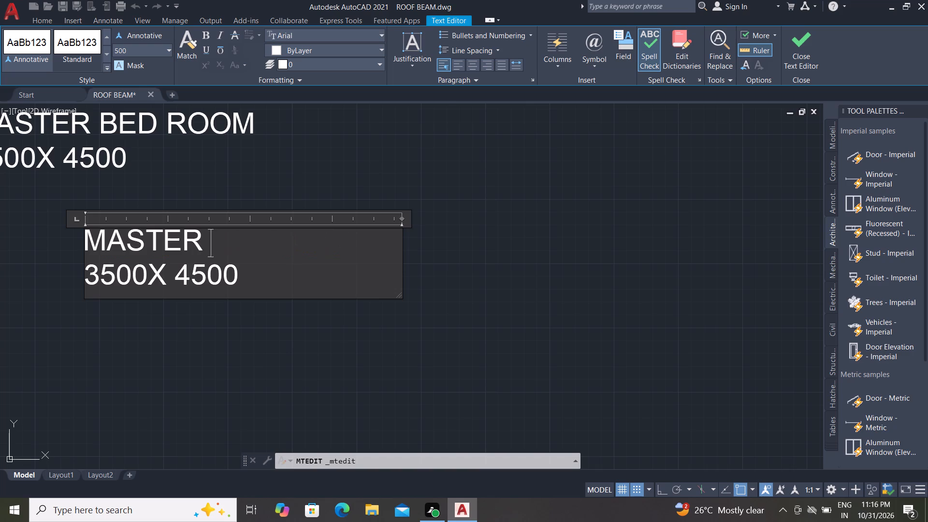
type("TOILET")
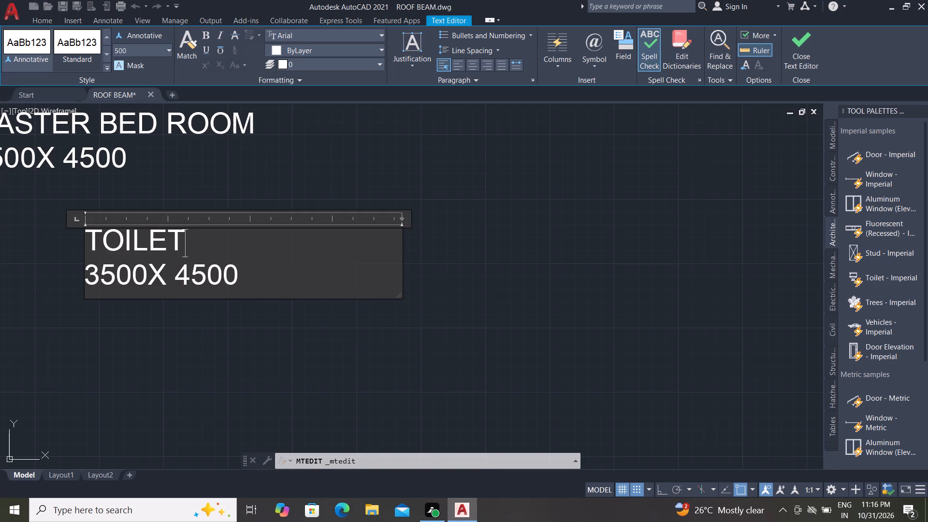
Change the size line of the new TOILET label to "2500X1600".
scroll(85, 270, "up", 3)
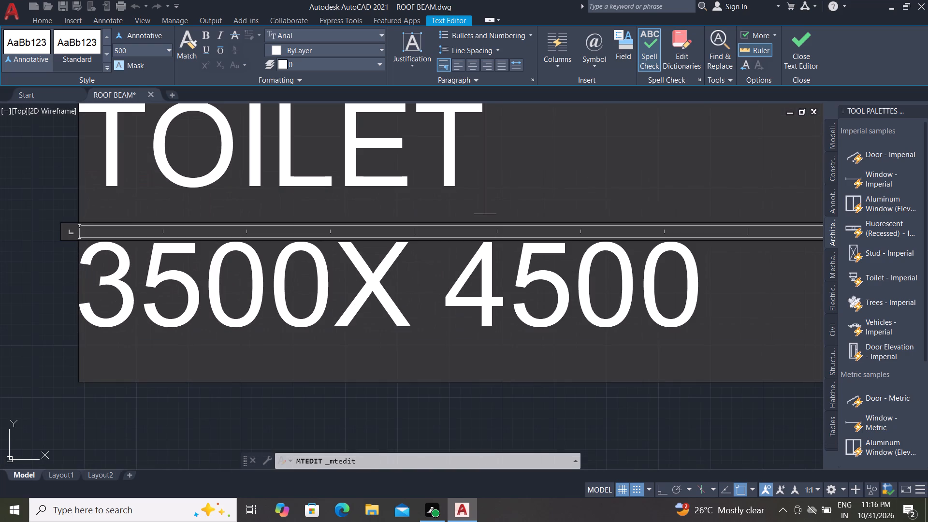
left_click(199, 267)
key("BackSpace")
key("BackSpace")
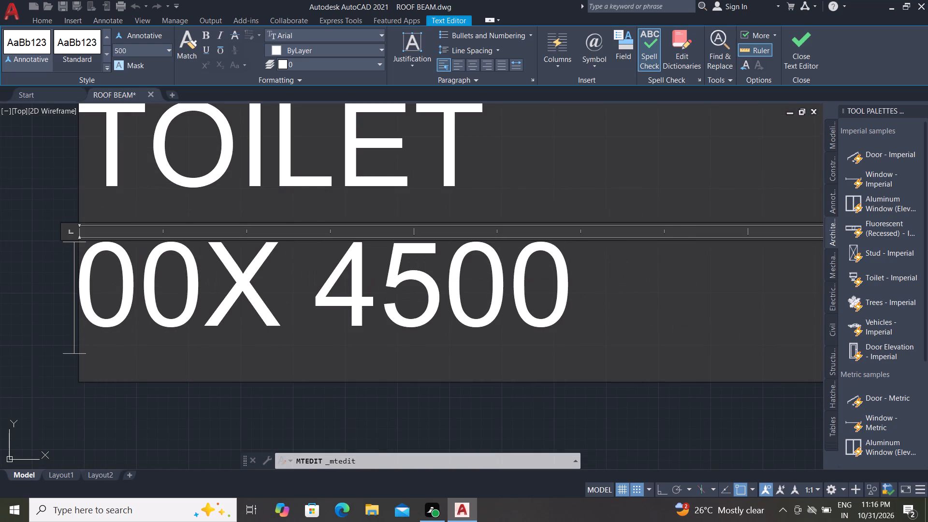
type("25")
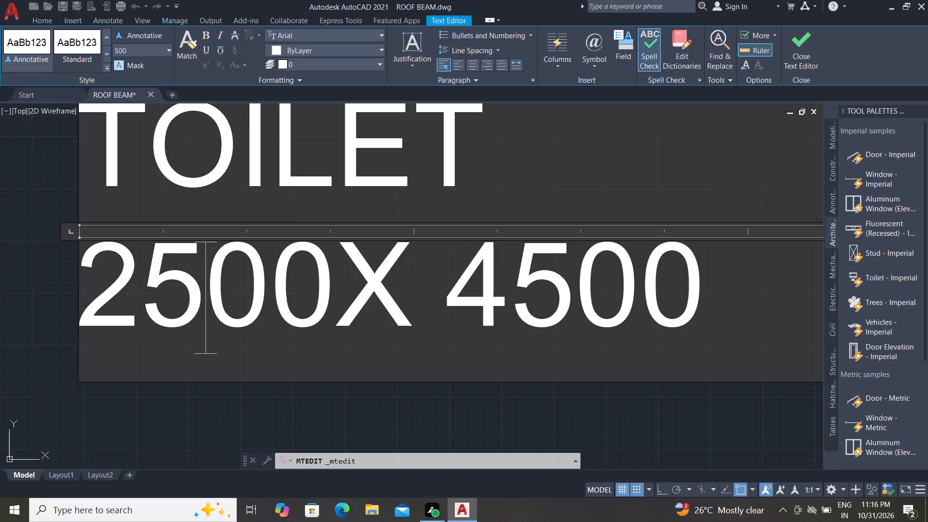
scroll(412, 240, "down", 1)
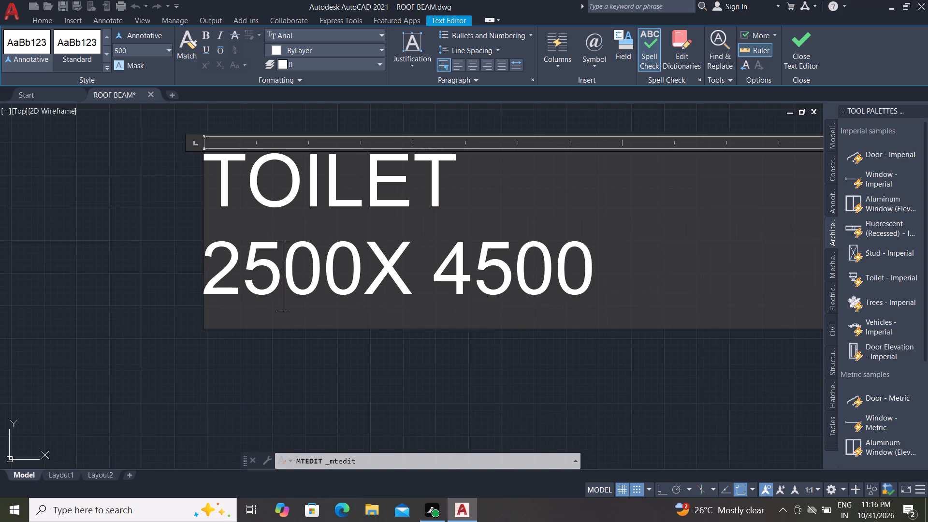
left_click(632, 256)
key("BackSpace")
key("BackSpace")
key("BackSpace")
key("BackSpace")
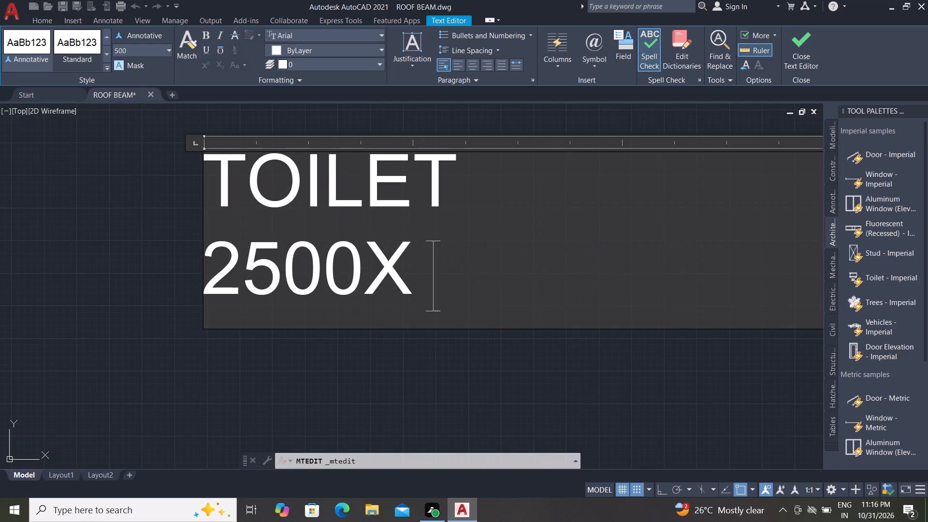
key("BackSpace")
key("1")
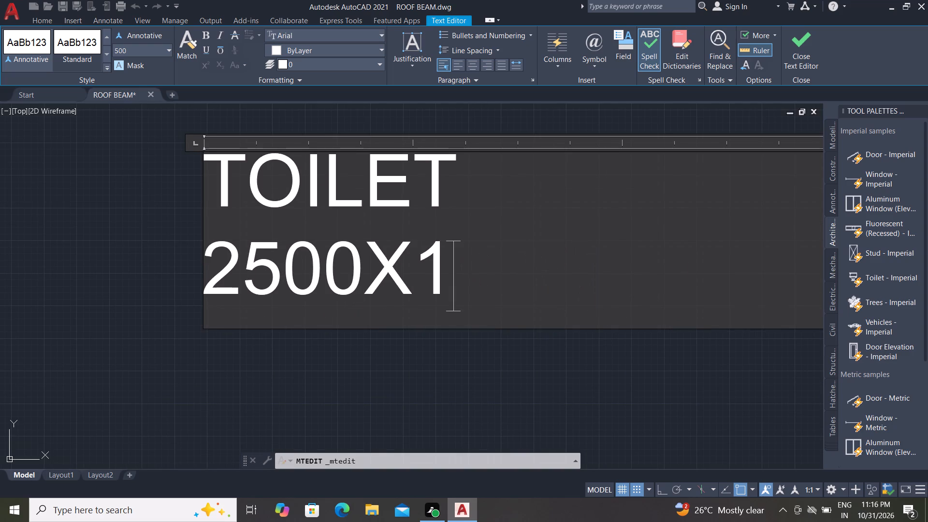
key("6")
type("00")
left_click(172, 216)
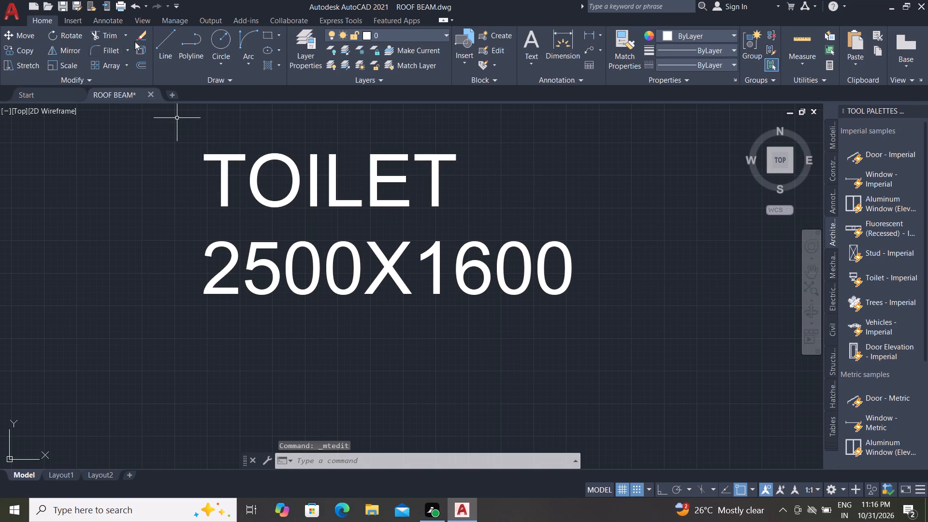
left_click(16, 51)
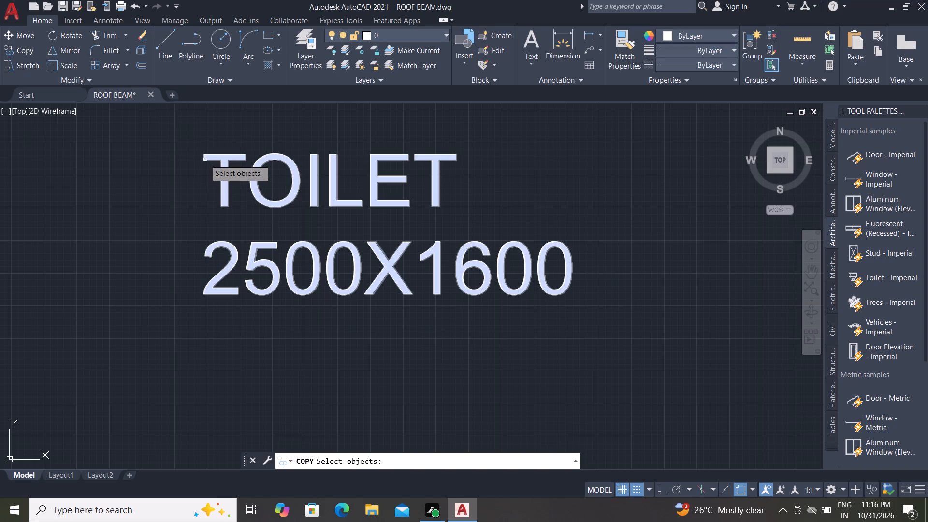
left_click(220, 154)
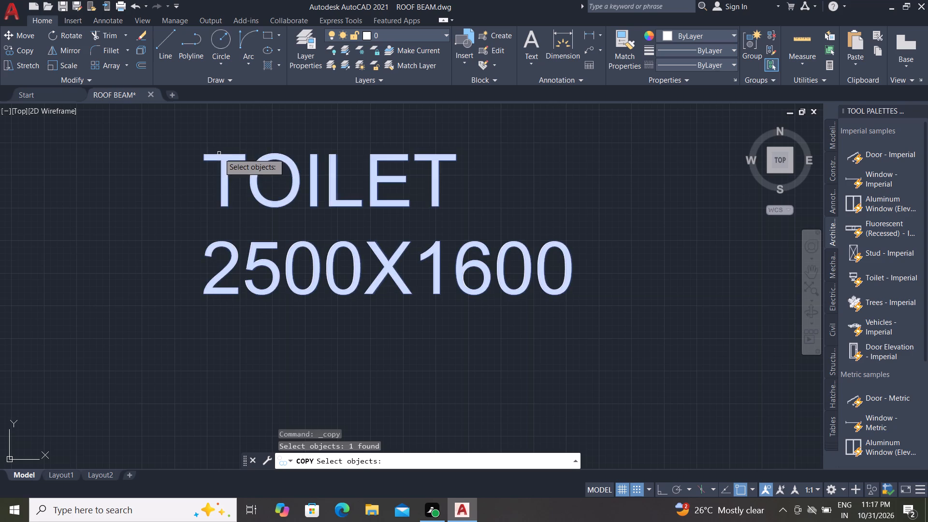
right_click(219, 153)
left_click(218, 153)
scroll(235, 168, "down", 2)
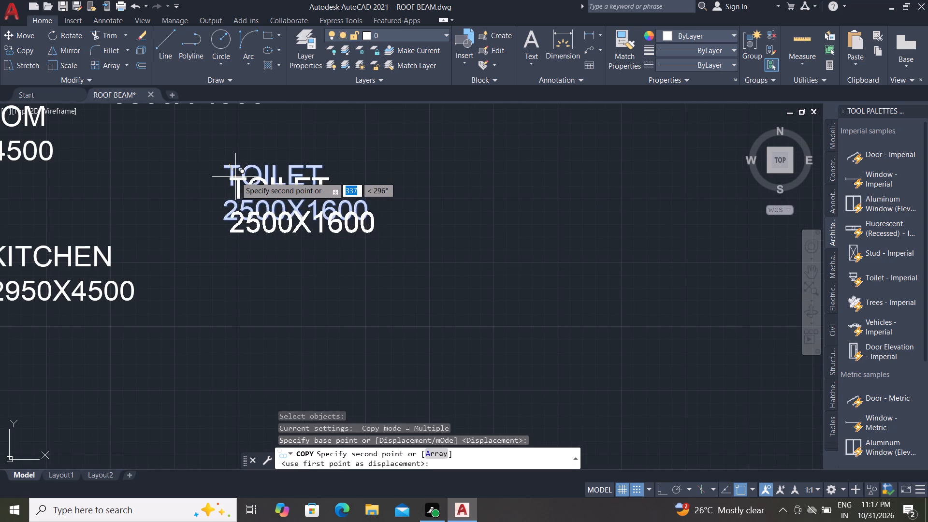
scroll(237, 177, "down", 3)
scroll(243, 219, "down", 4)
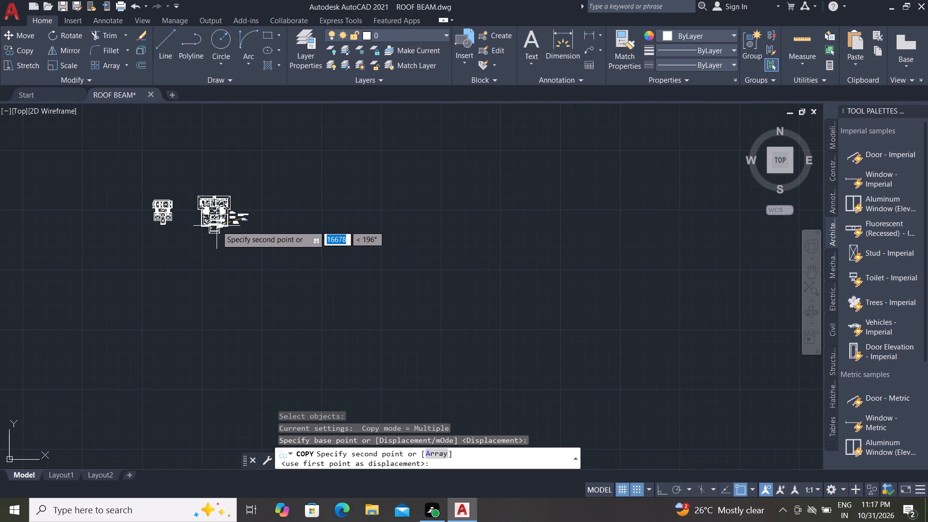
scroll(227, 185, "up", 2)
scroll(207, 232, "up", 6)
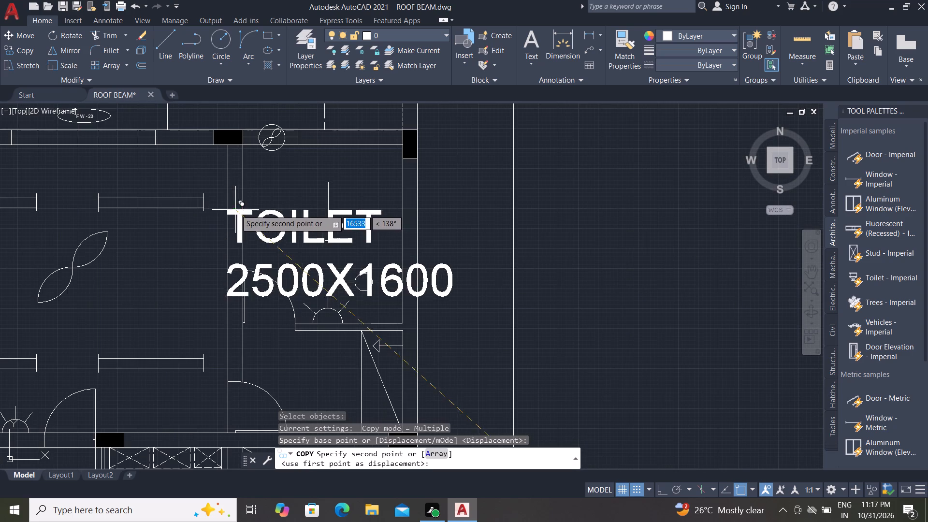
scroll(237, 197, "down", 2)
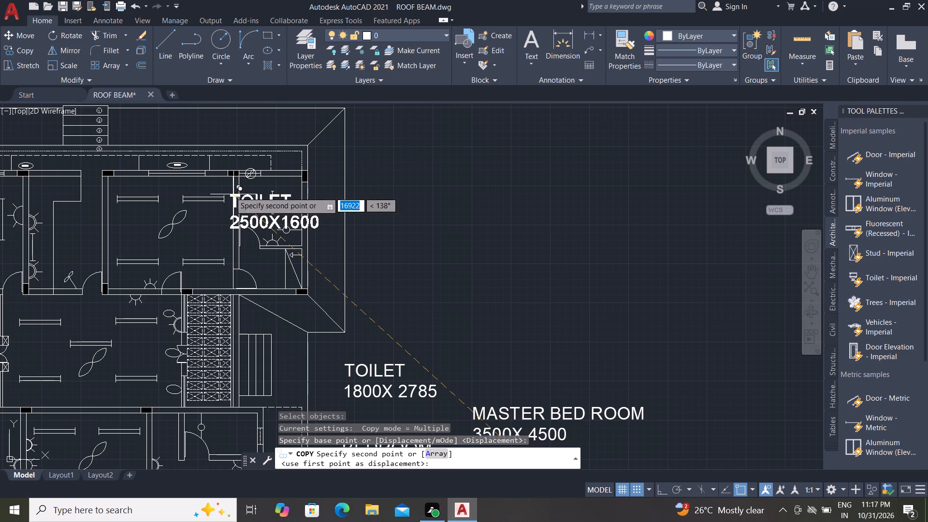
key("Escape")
Set the text height of the TOILET line in the 2500X1600 label to 250.
scroll(308, 171, "down", 3)
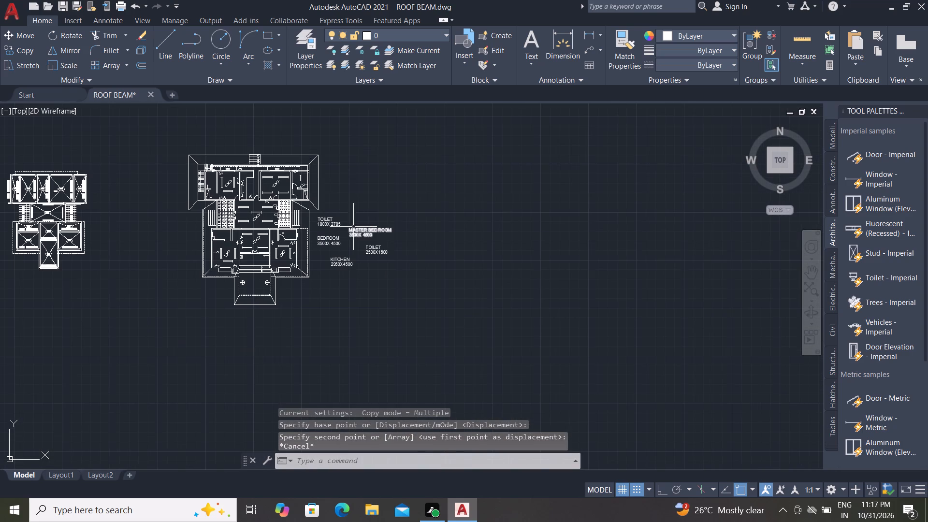
scroll(360, 239, "up", 3)
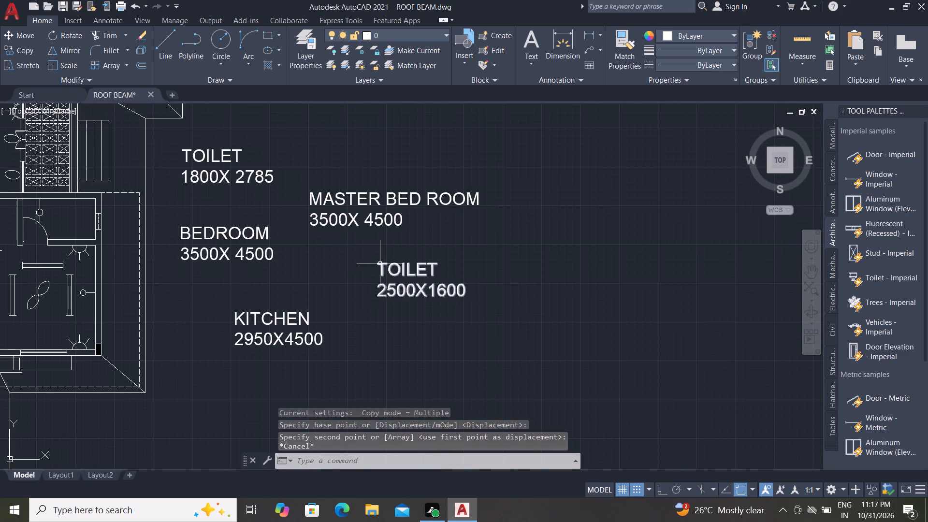
double_click(381, 264)
left_click(381, 264)
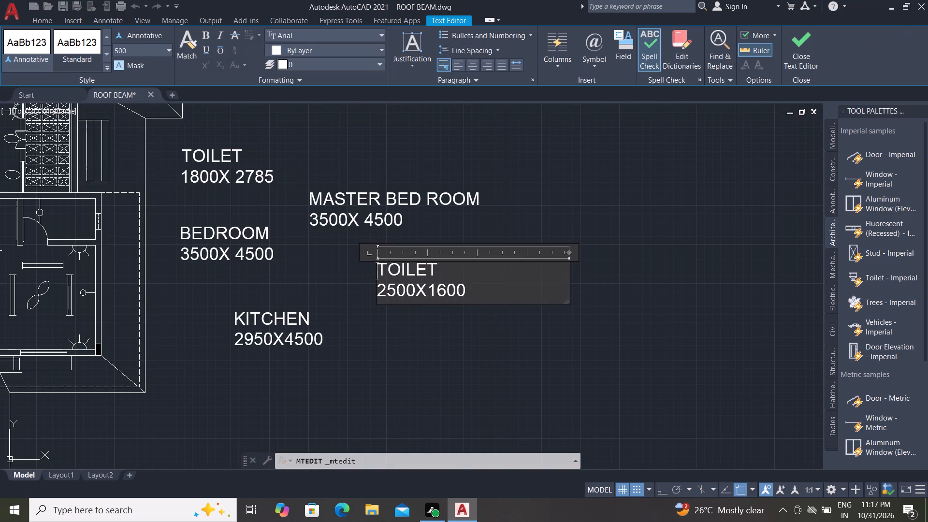
scroll(421, 262, "up", 3)
left_click(487, 297)
triple_click(485, 293)
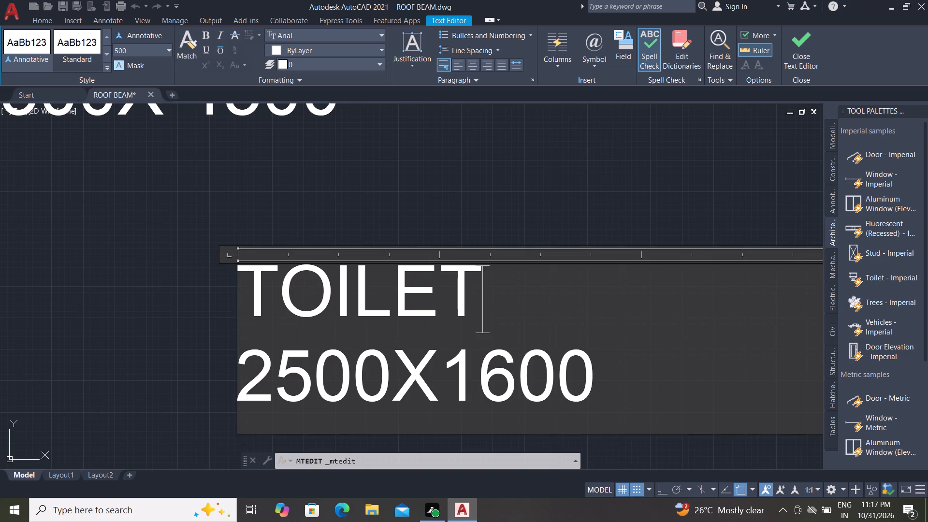
left_click(482, 294)
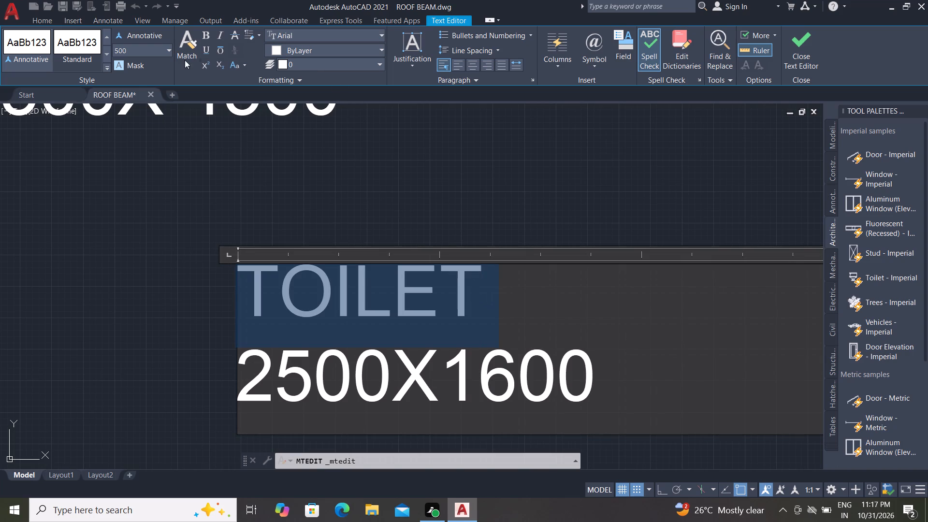
left_click(144, 52)
key("BackSpace")
key("2")
key("5")
key("9")
key("BackSpace")
key("0")
key("Return")
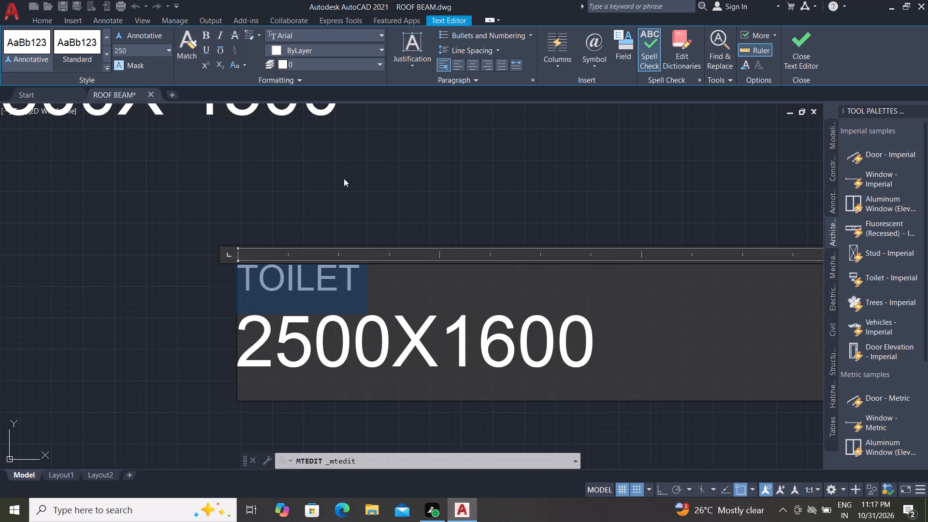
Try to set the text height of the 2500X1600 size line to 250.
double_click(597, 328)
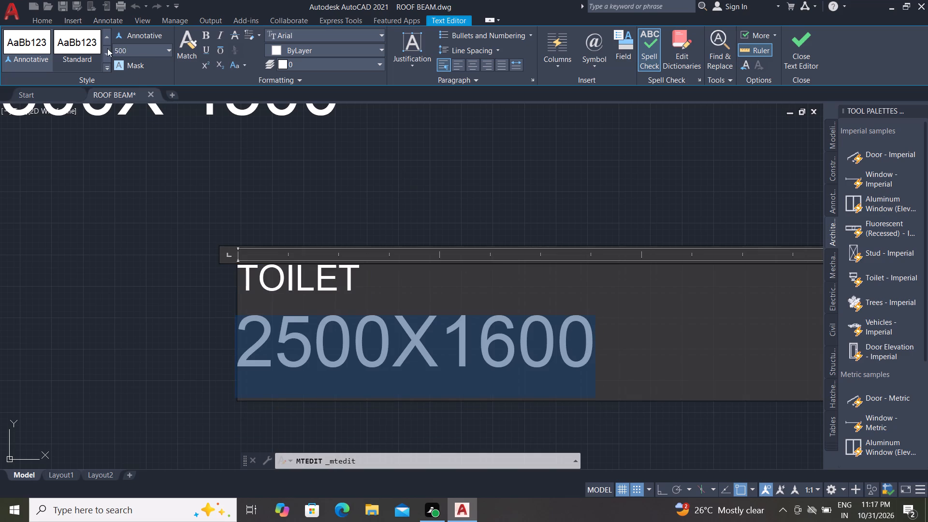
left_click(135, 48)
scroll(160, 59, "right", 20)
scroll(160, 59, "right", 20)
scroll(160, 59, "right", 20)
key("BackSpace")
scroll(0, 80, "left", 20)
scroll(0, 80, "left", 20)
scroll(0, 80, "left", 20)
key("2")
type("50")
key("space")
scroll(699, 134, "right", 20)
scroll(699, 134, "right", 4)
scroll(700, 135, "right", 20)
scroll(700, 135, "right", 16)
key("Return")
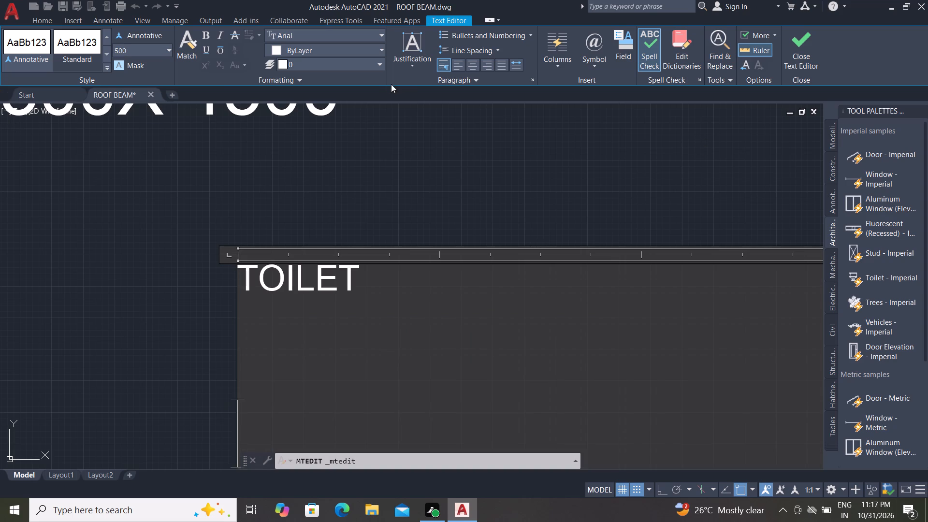
Re-enter the size line under TOILET as "2500 X 2785" at the 250 text height and finish editing the label.
scroll(233, 94, "down", 3)
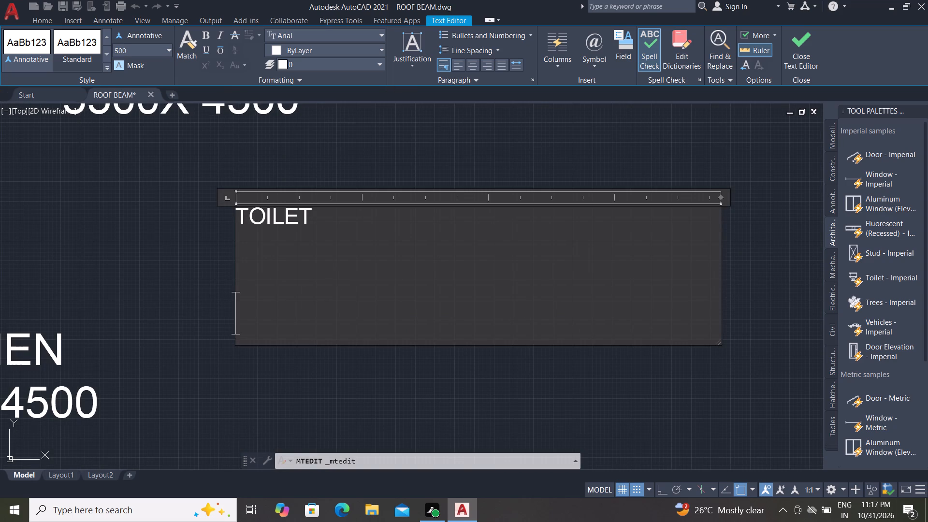
left_click(321, 218)
scroll(566, 282, "right", 20)
scroll(566, 282, "right", 20)
scroll(566, 282, "right", 20)
scroll(566, 282, "left", 1)
scroll(566, 282, "right", 1)
key("Return")
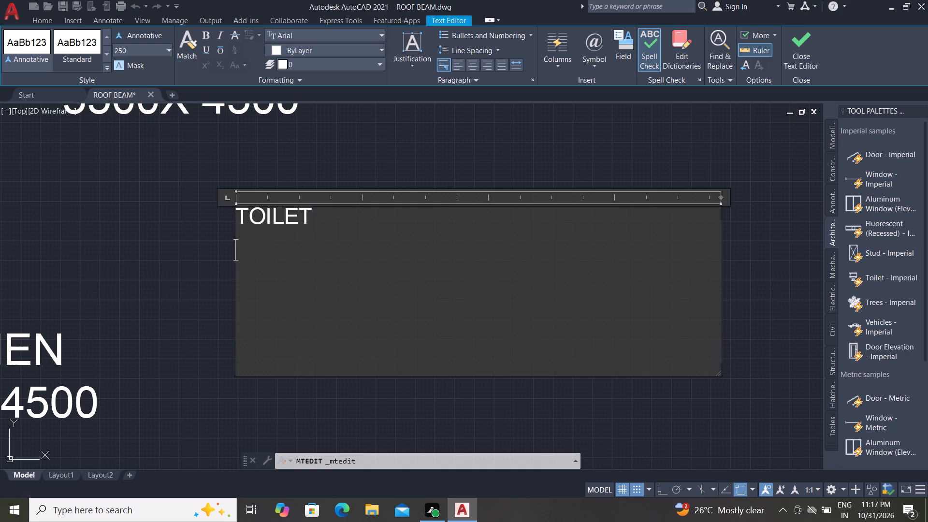
key("2")
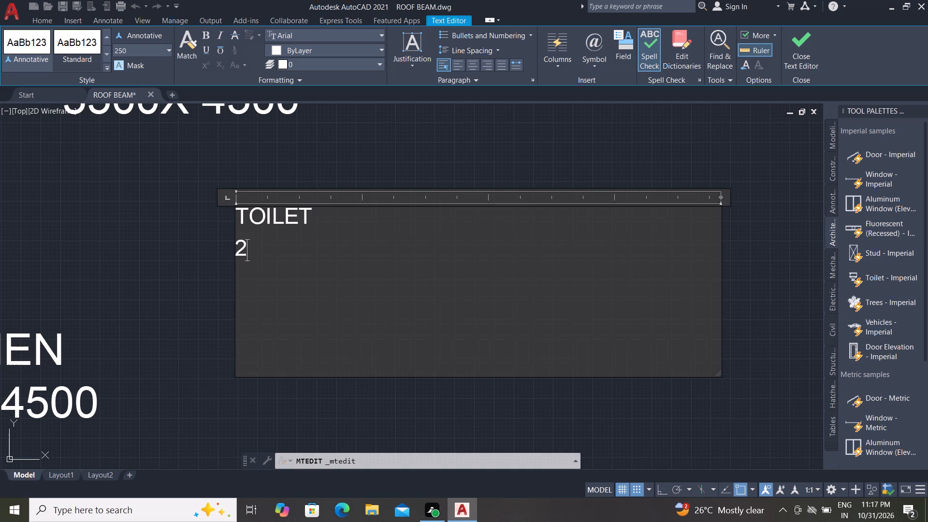
type("50-0")
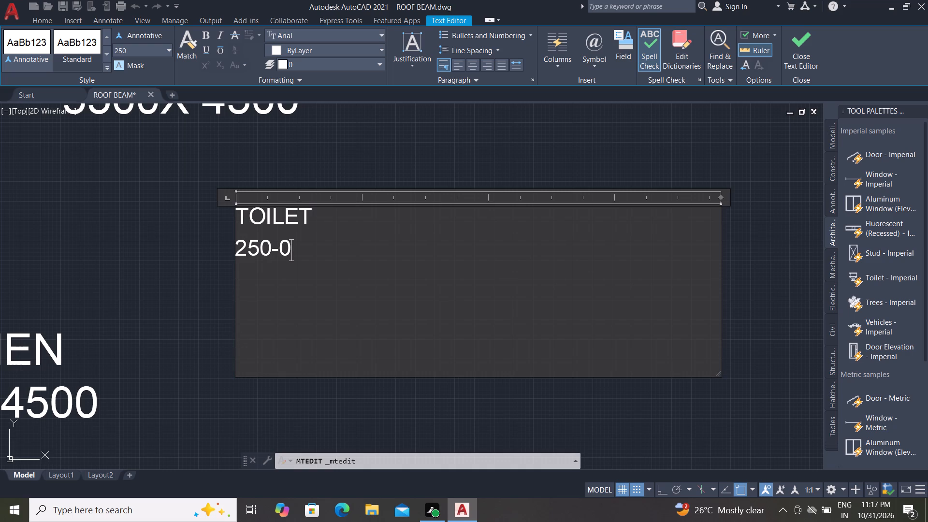
key("BackSpace")
key("BackSpace")
type("0")
key("space")
type("X")
key("space")
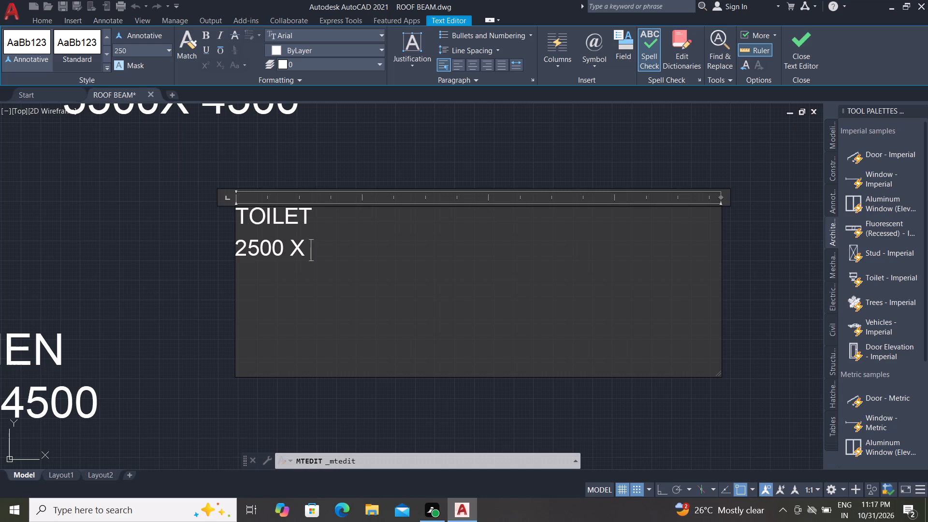
key("2")
key("7")
type("85")
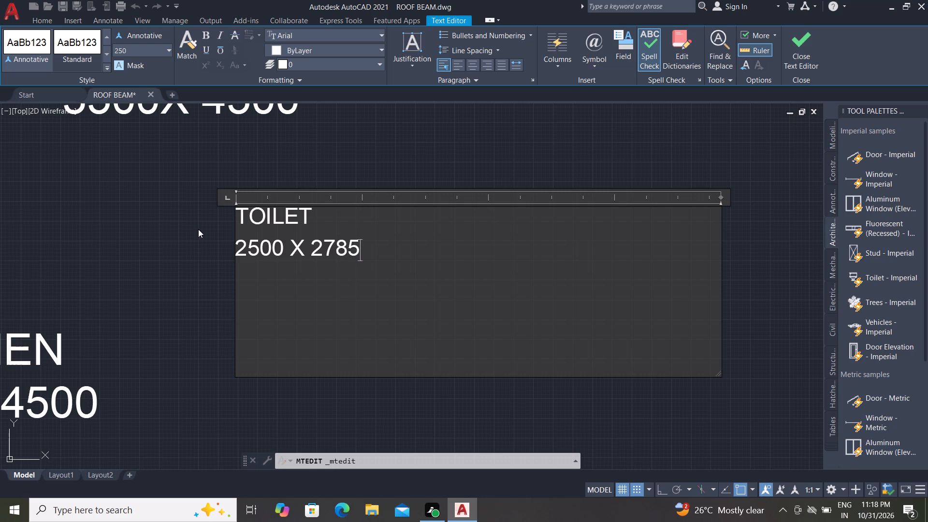
left_click(198, 229)
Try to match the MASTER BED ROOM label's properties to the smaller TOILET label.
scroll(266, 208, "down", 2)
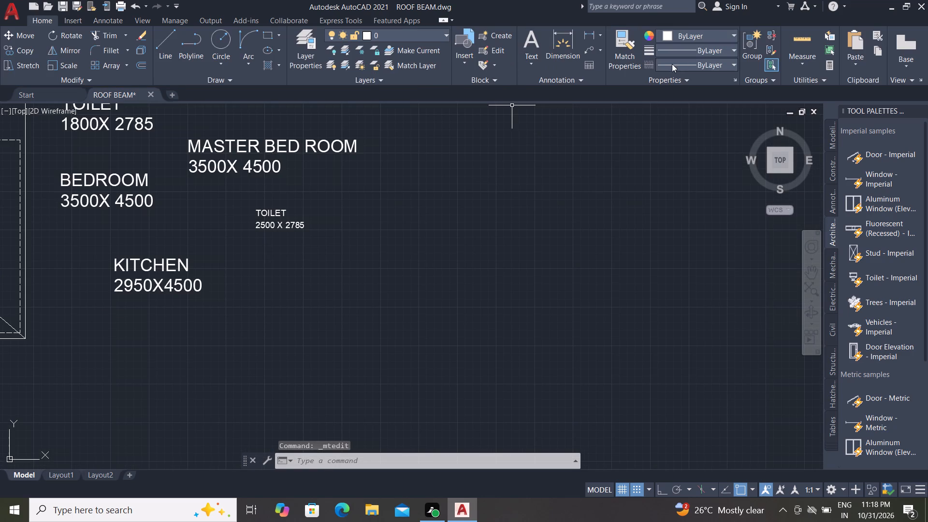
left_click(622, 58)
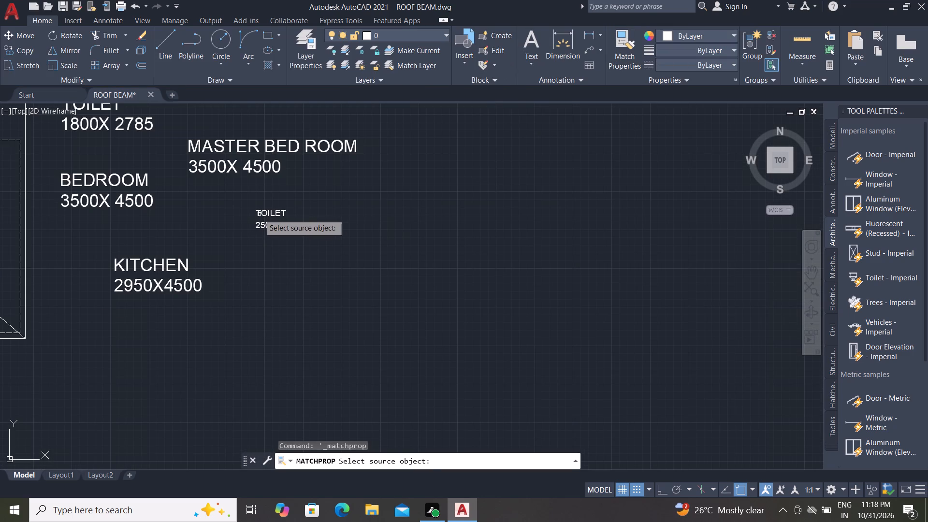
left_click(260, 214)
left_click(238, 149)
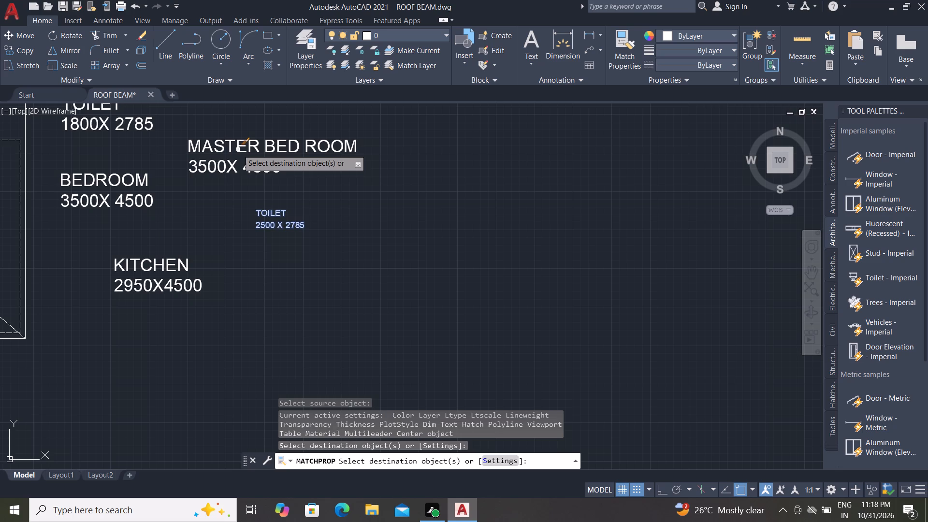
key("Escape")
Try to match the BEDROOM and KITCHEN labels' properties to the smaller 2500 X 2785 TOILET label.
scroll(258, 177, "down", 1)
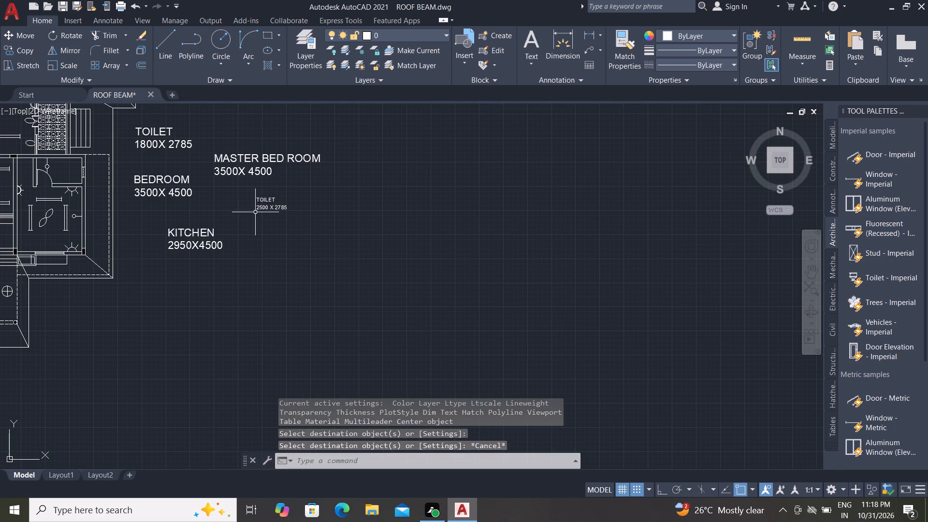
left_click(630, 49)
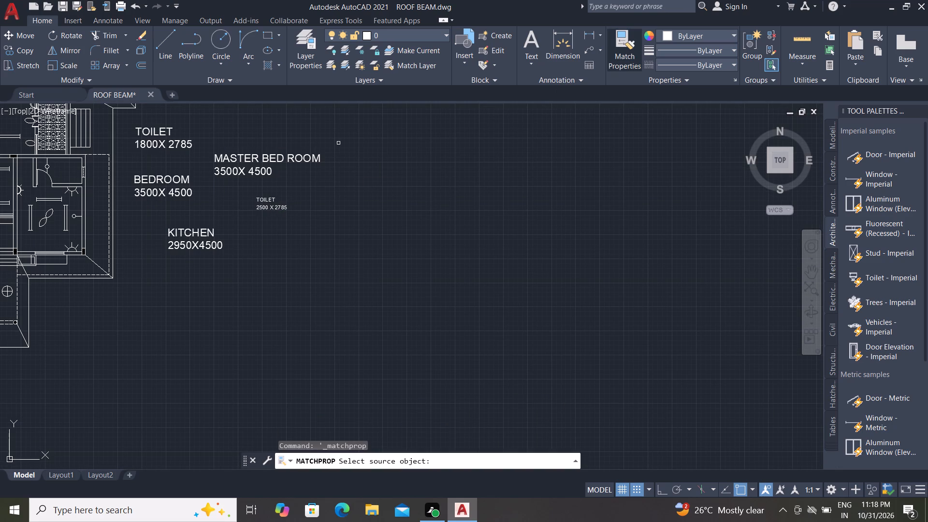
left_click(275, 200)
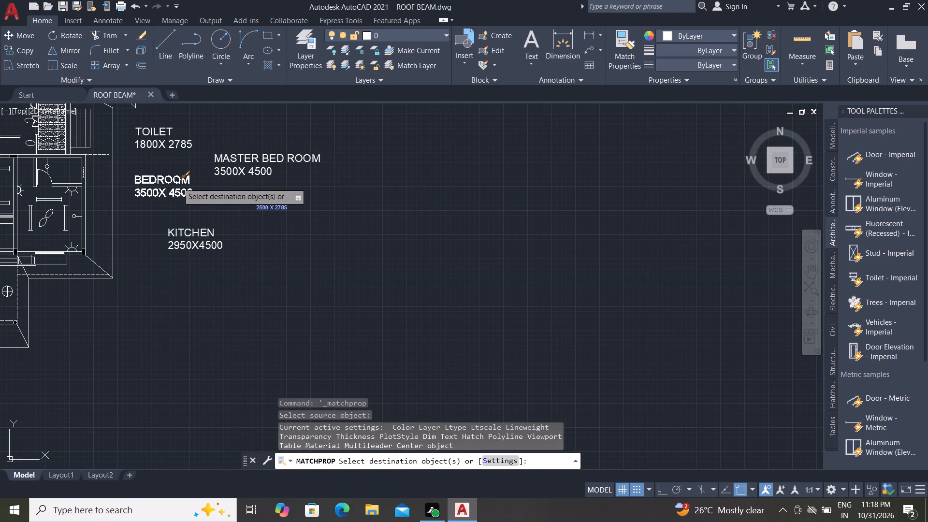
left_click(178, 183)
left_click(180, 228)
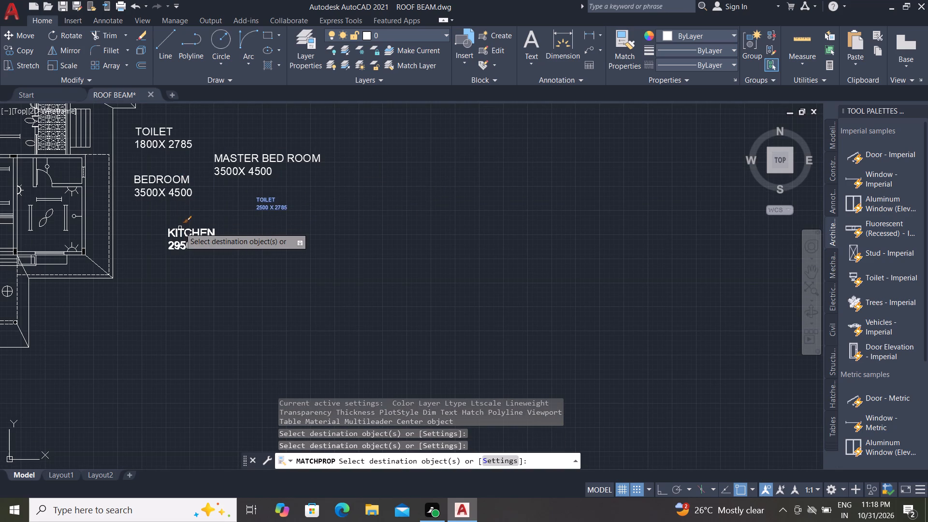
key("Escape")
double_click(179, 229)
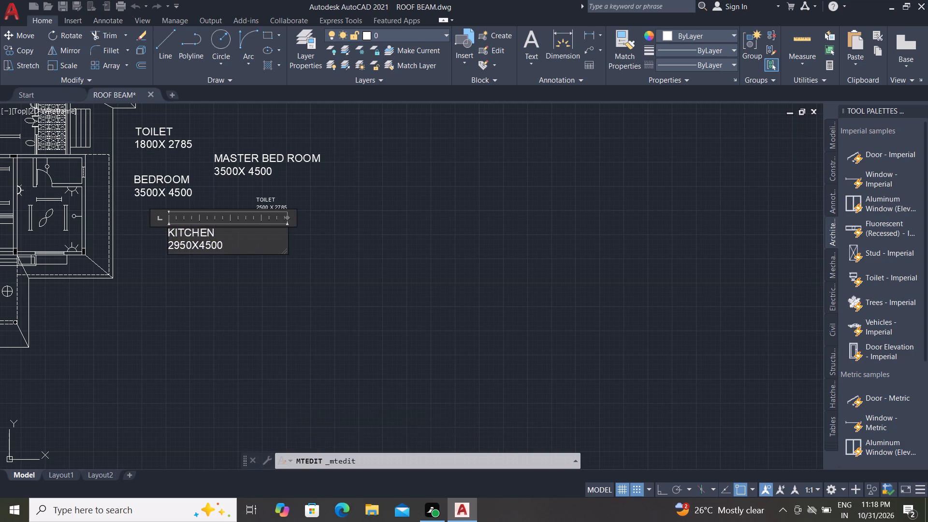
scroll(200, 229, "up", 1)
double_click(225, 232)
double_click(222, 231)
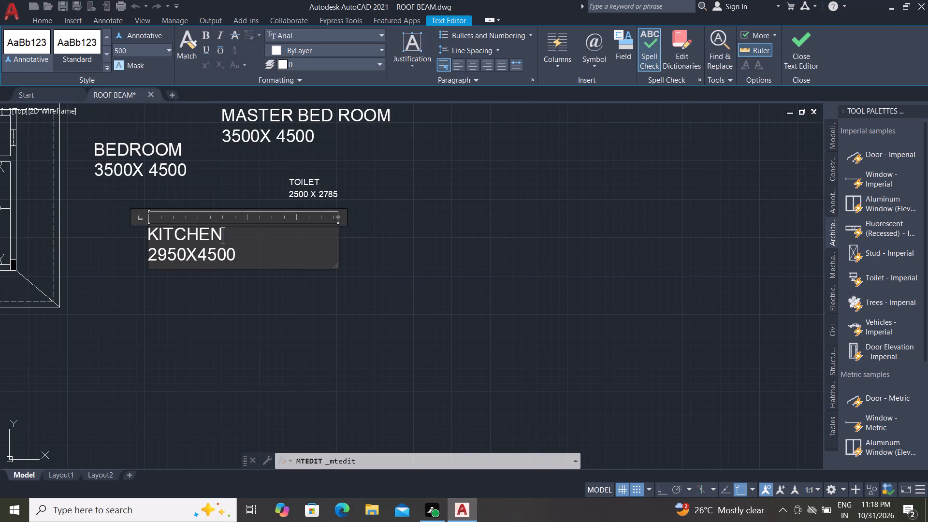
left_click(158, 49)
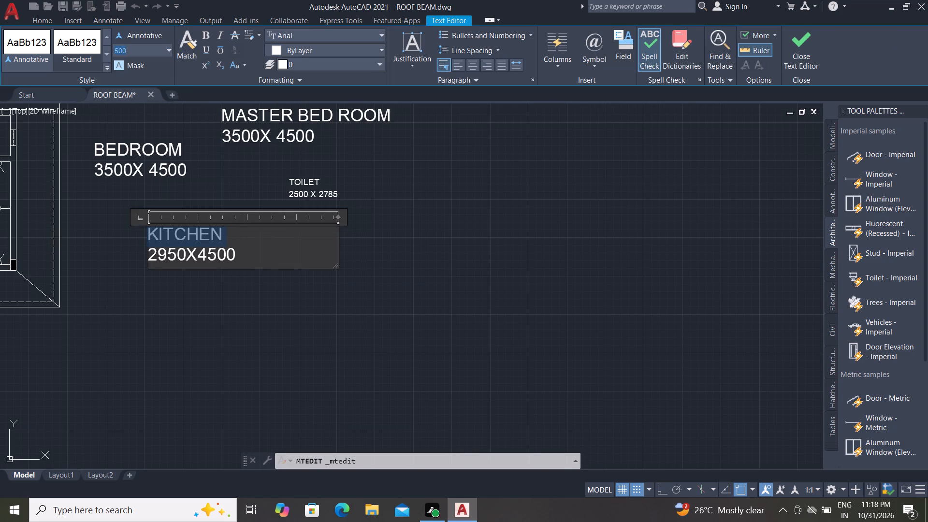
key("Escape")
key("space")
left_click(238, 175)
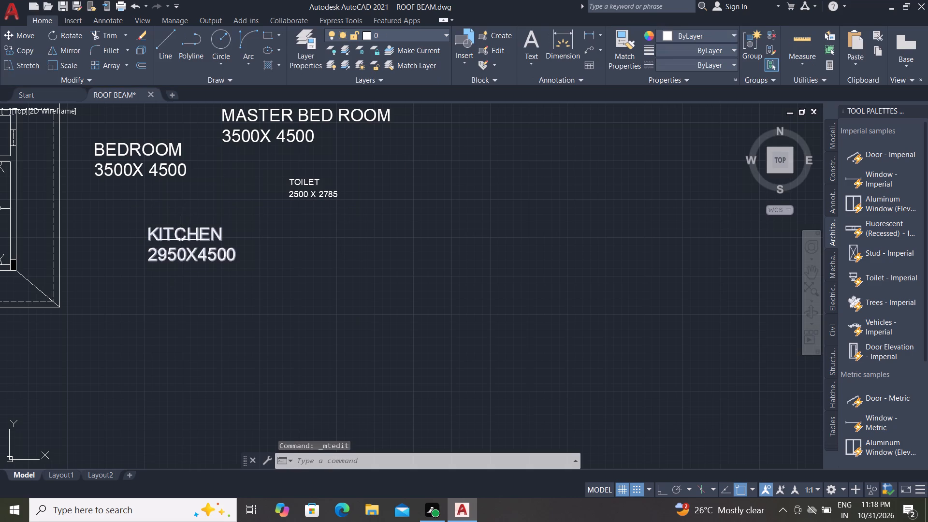
Set the text height of the whole KITCHEN label to 250 in its object properties.
left_click(180, 237)
type("PRE")
key("equal")
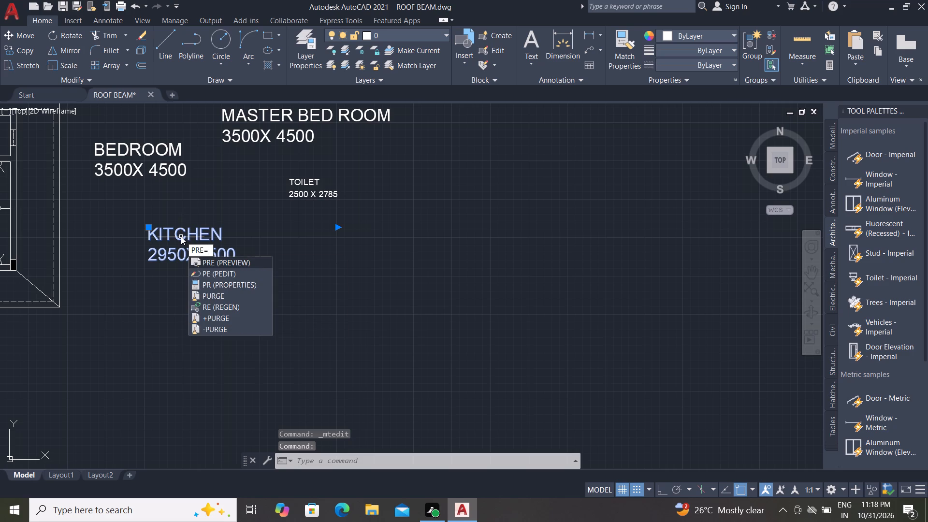
key("BackSpace")
key("BackSpace")
key("space")
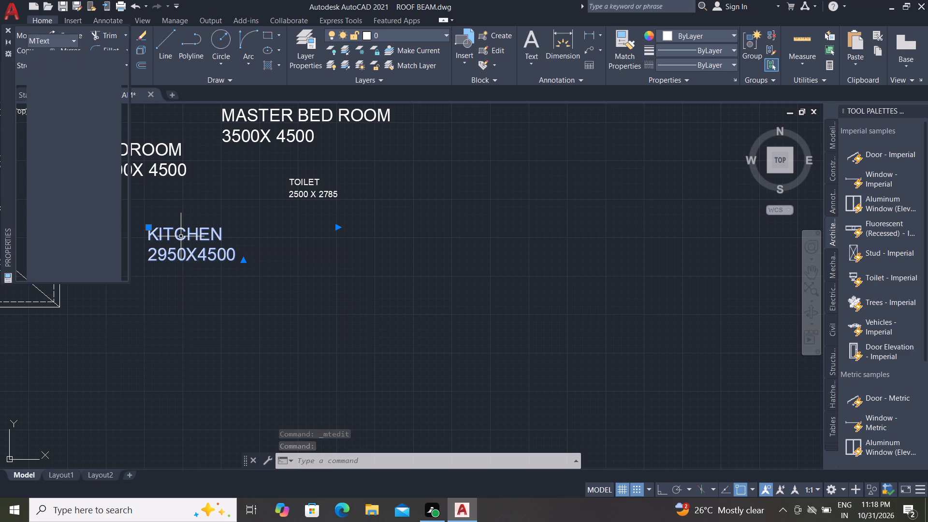
scroll(80, 237, "down", 2)
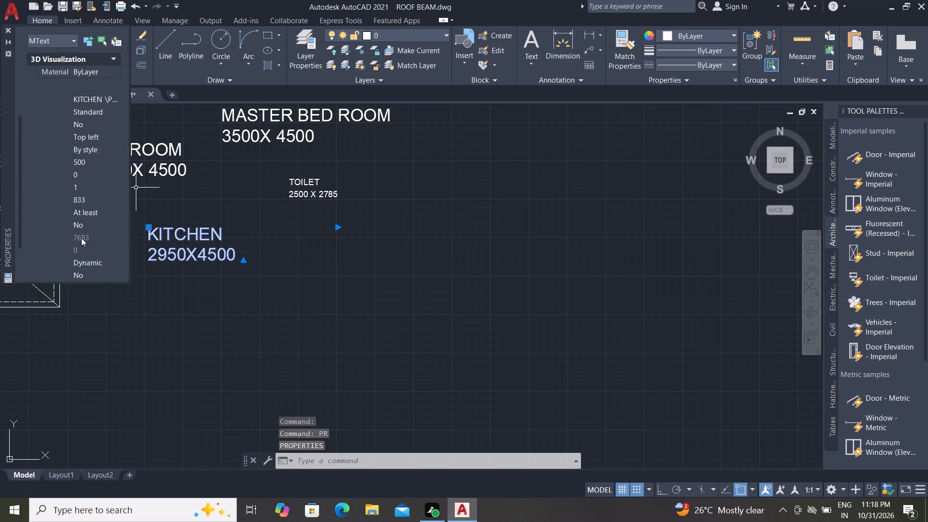
left_click(95, 161)
key("BackSpace")
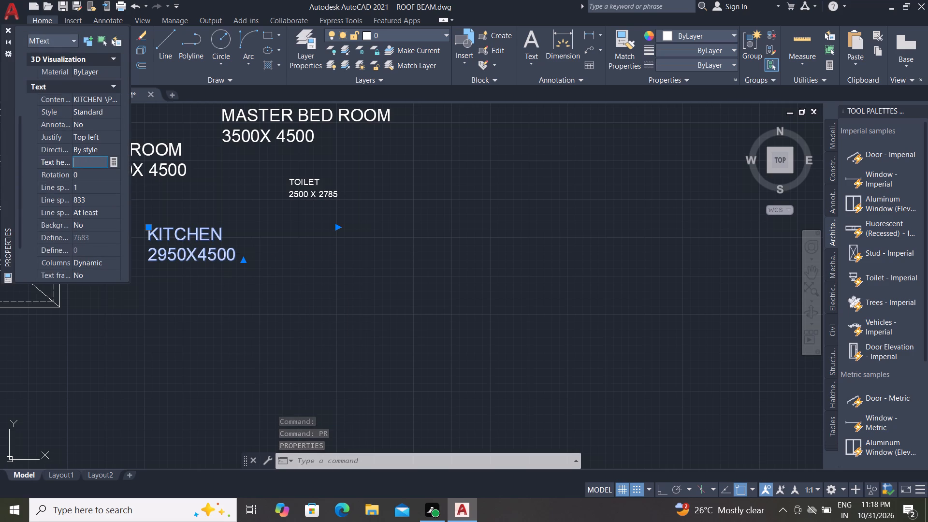
type("250")
key("Return")
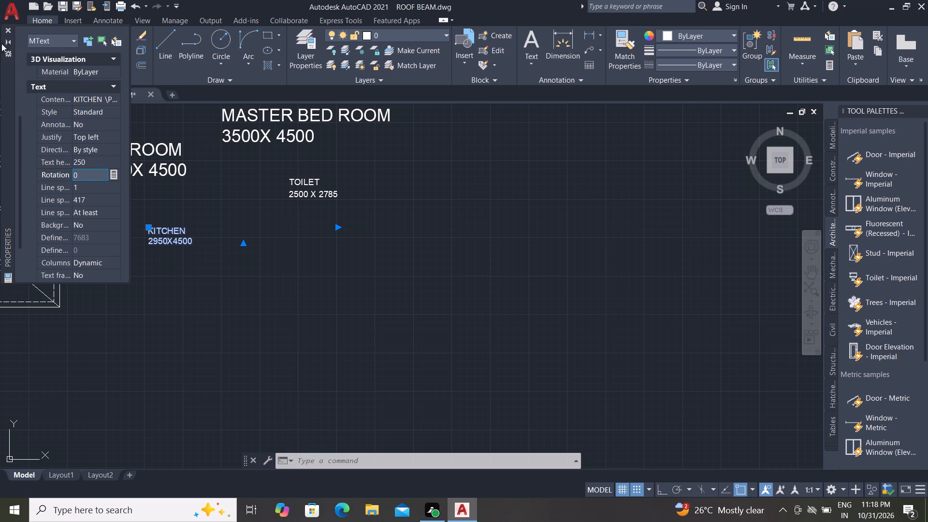
left_click(6, 26)
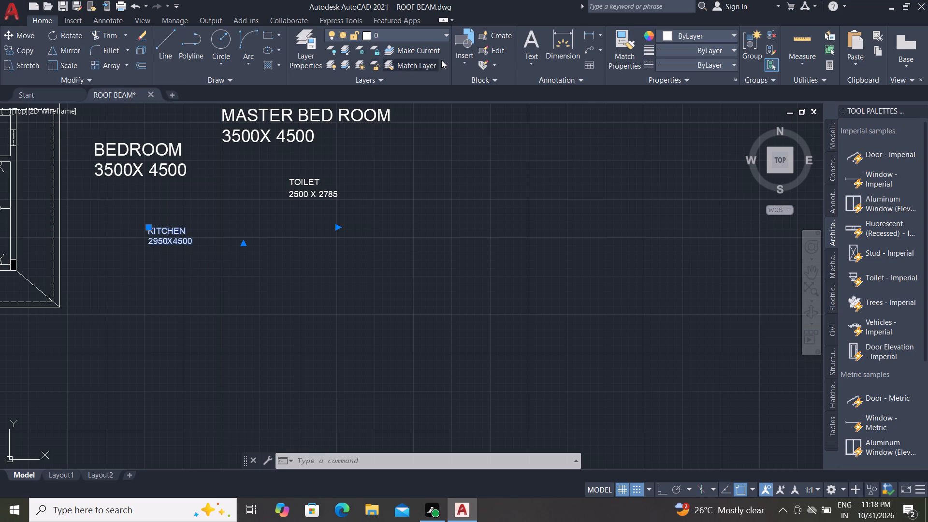
key("Escape")
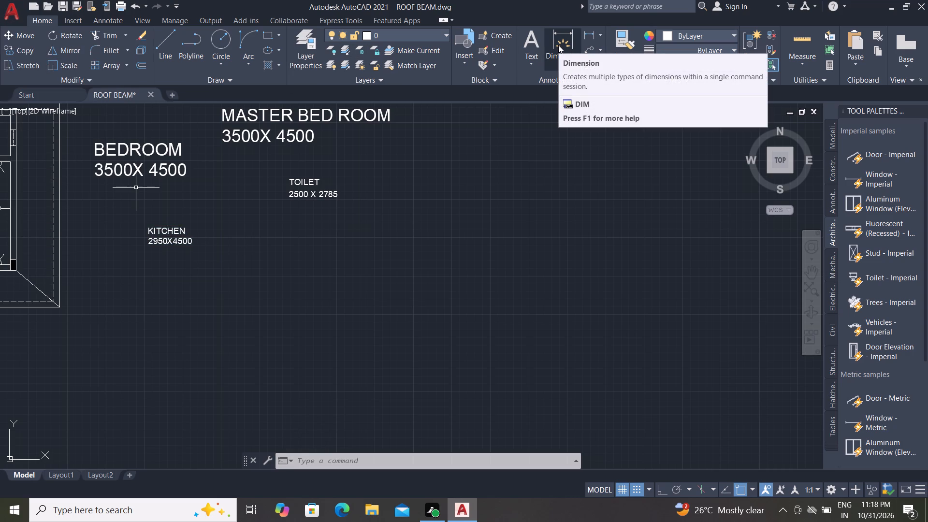
Match the properties of the BEDROOM, MASTER BED ROOM and 1800X 2785 TOILET labels to the KITCHEN label.
left_click(625, 42)
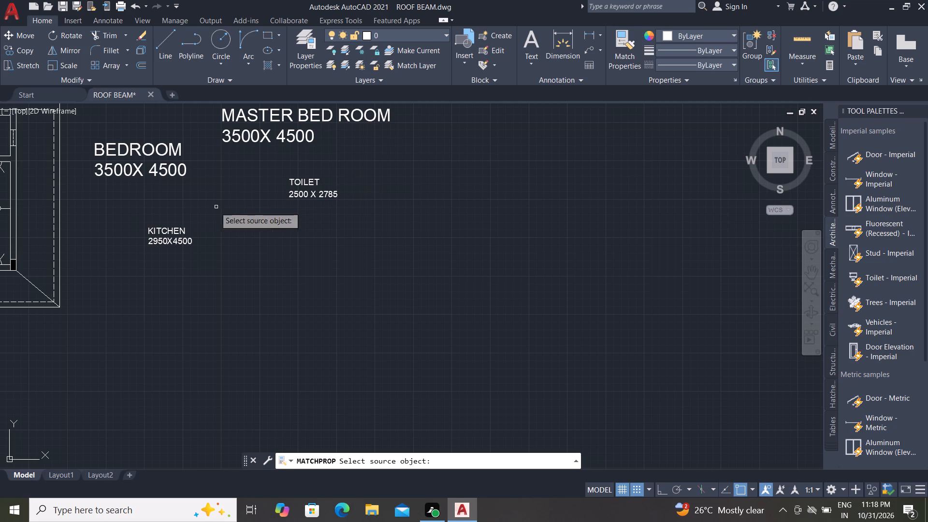
left_click(179, 225)
left_click(178, 232)
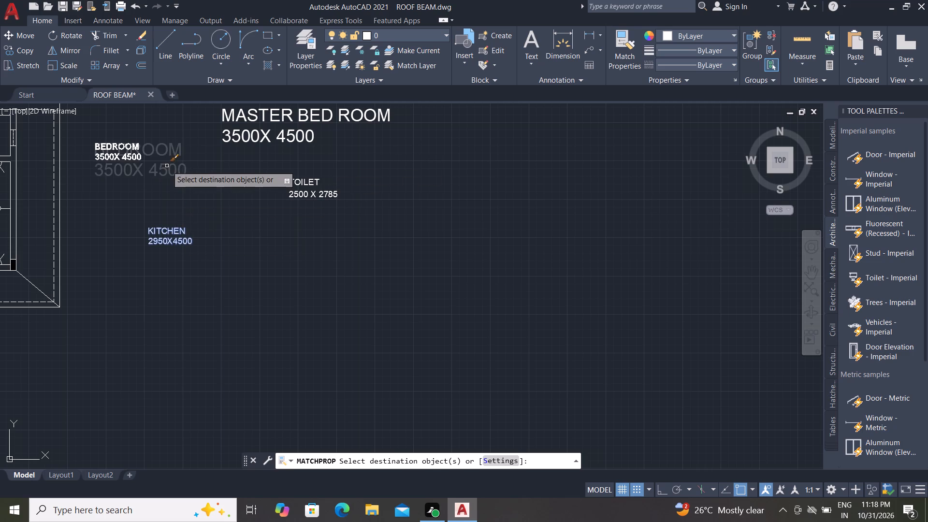
left_click(166, 165)
scroll(192, 230, "down", 2)
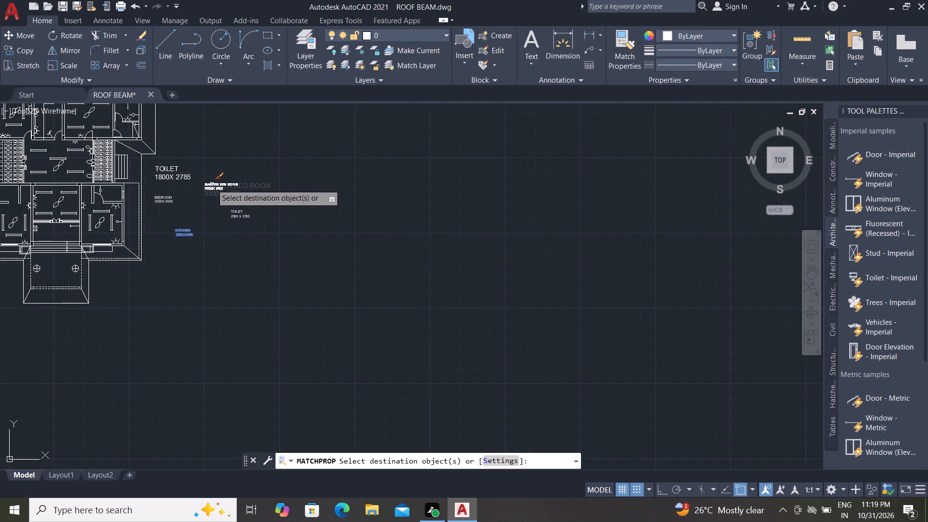
left_click(212, 184)
left_click(180, 174)
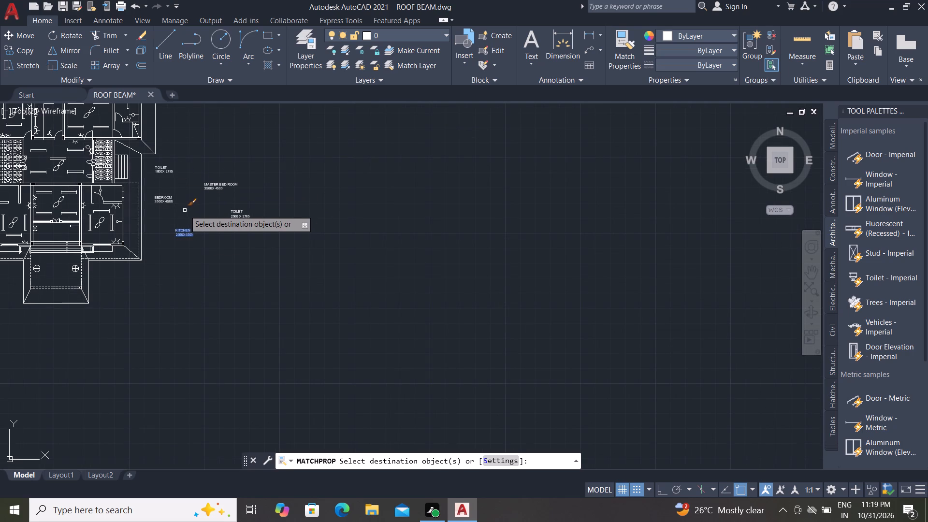
key("Escape")
key("Escape")
key("Escape")
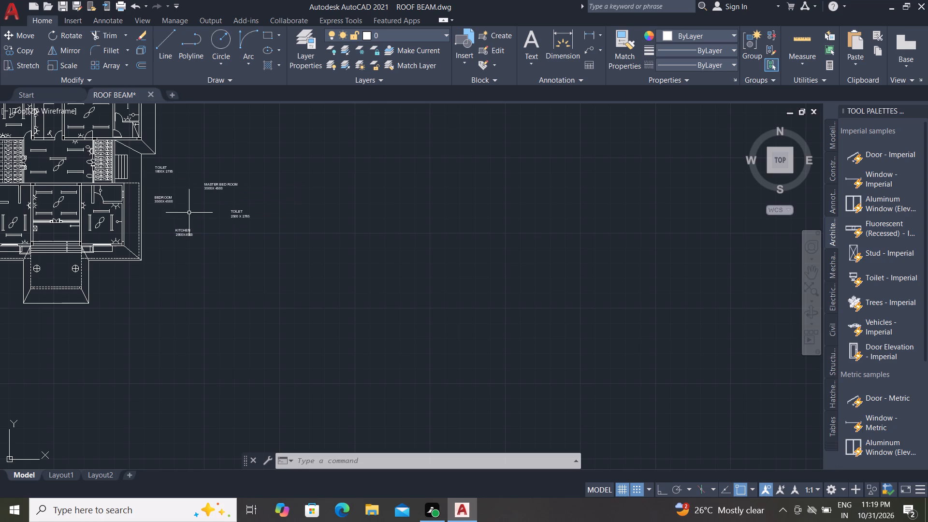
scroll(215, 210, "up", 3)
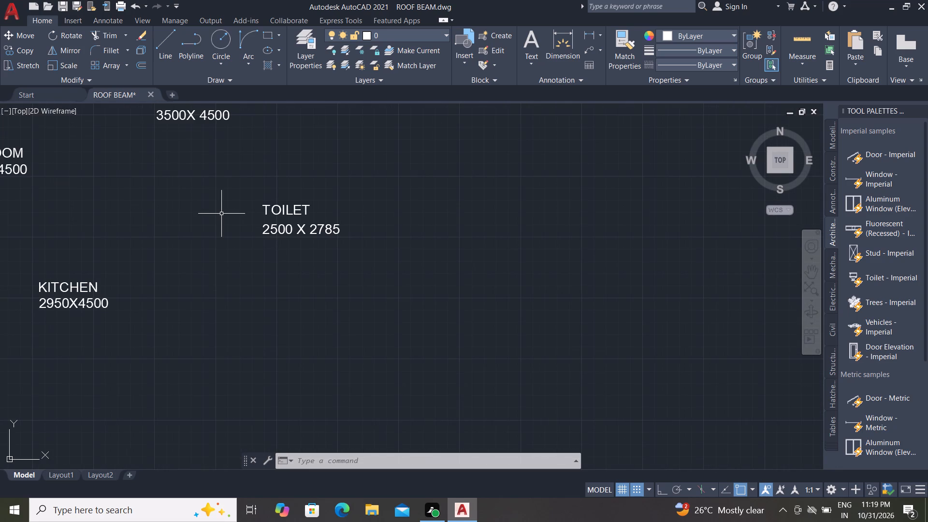
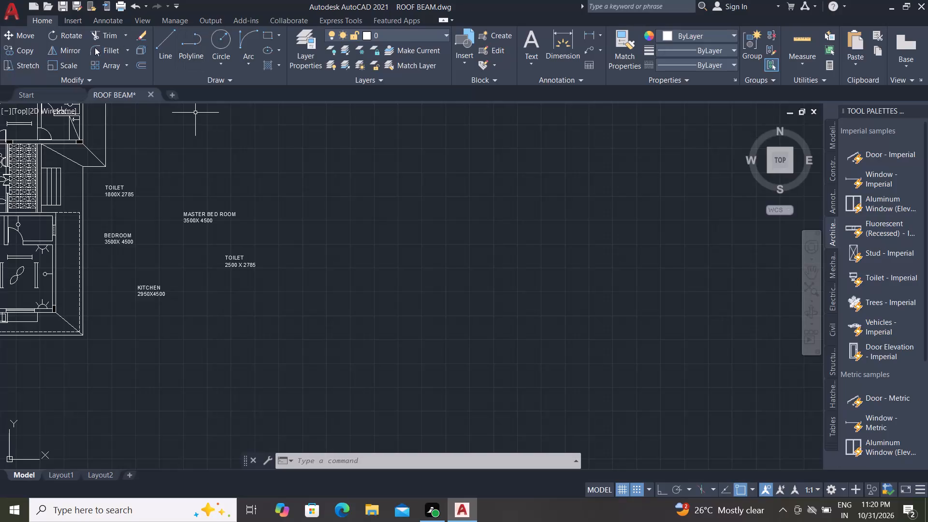
Copy the TOILET 2500 X 2785 label to five free spots below the original, beside and below the KITCHEN label.
left_click(29, 52)
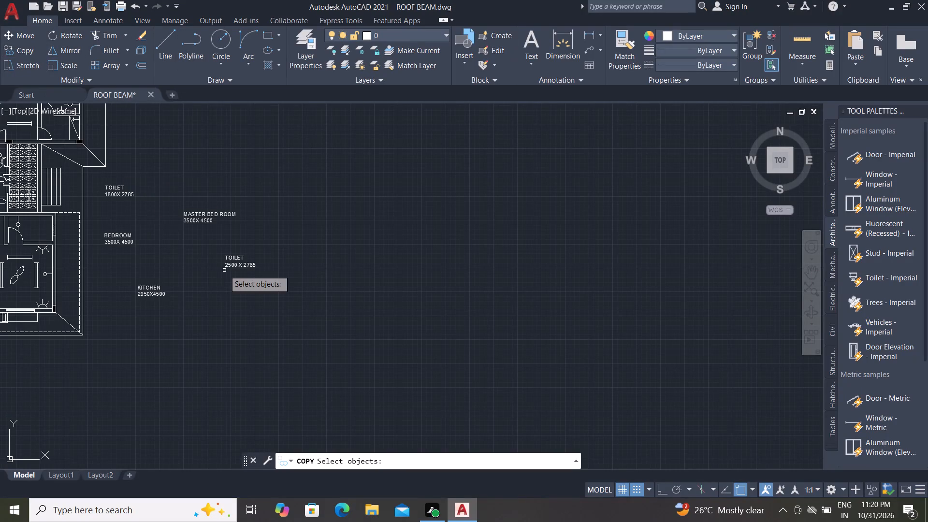
scroll(224, 270, "up", 1)
left_click(229, 257)
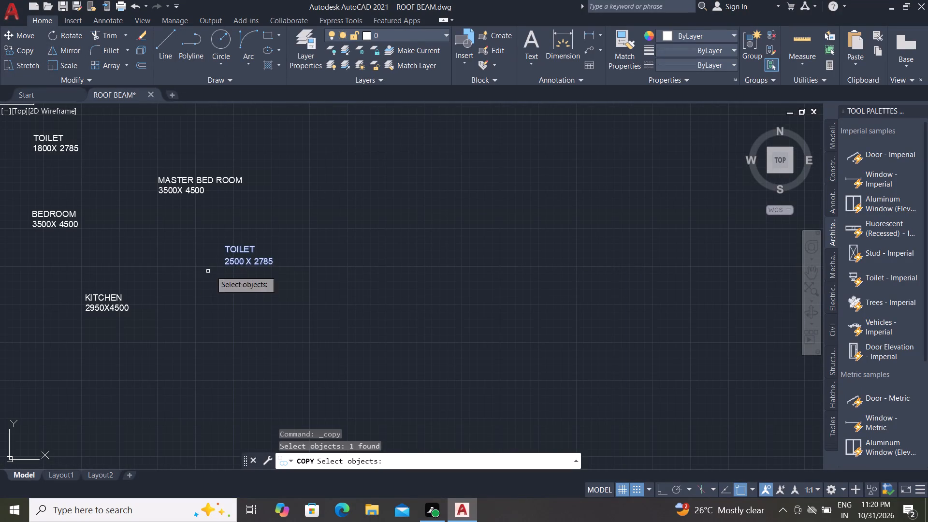
right_click(237, 259)
left_click(237, 259)
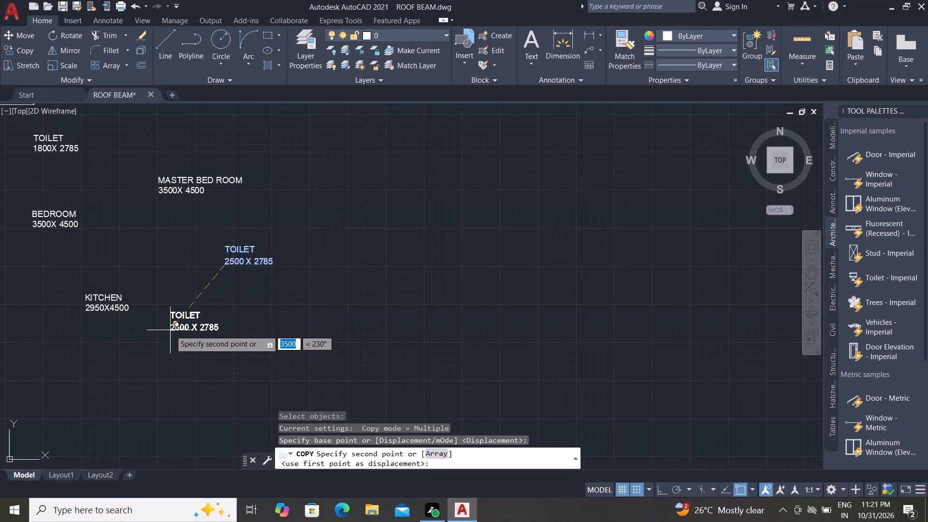
left_click(176, 333)
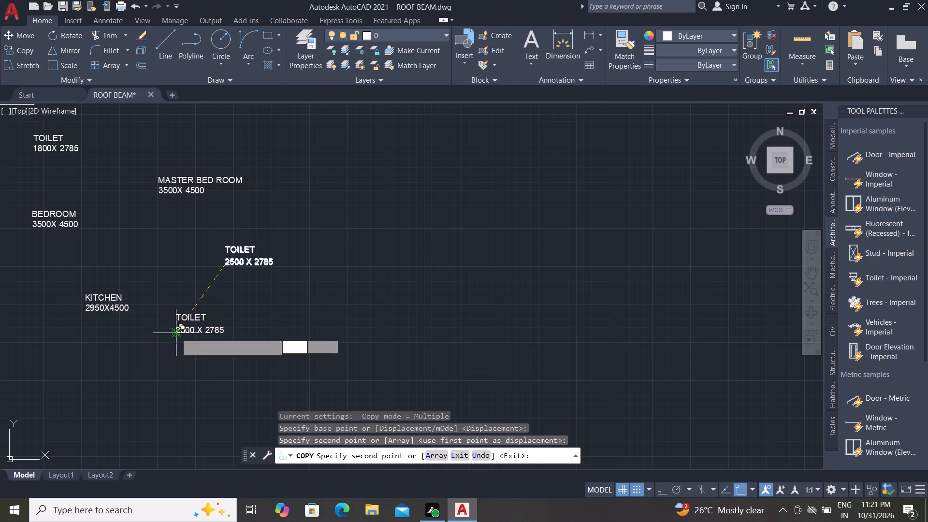
left_click(266, 313)
left_click(254, 349)
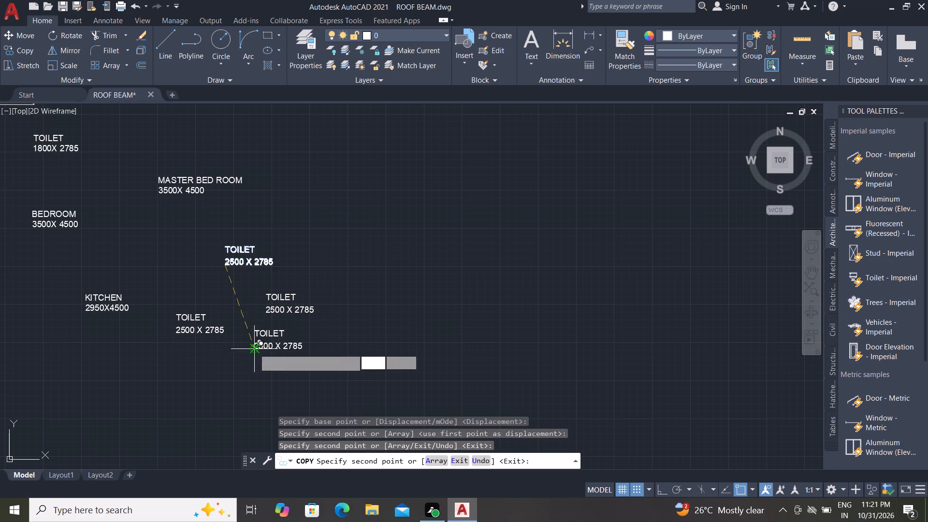
left_click(219, 391)
left_click(148, 385)
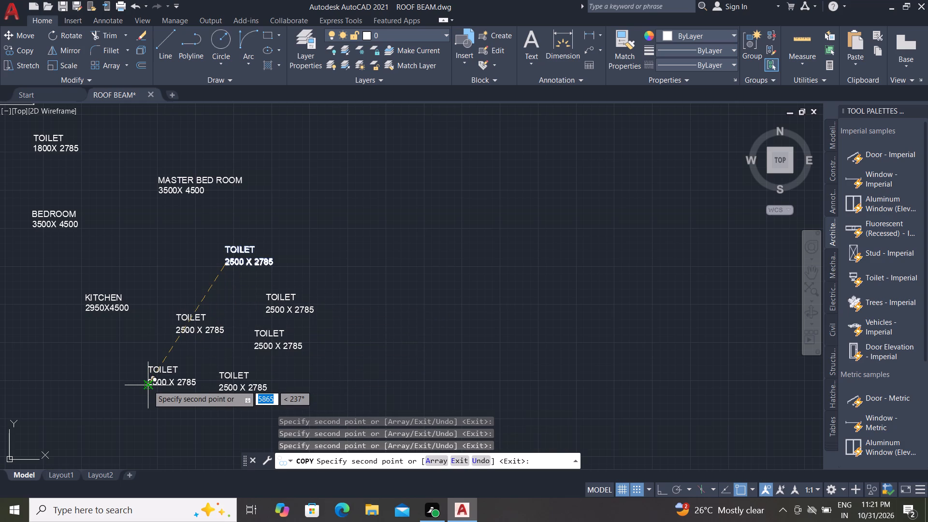
key("Escape")
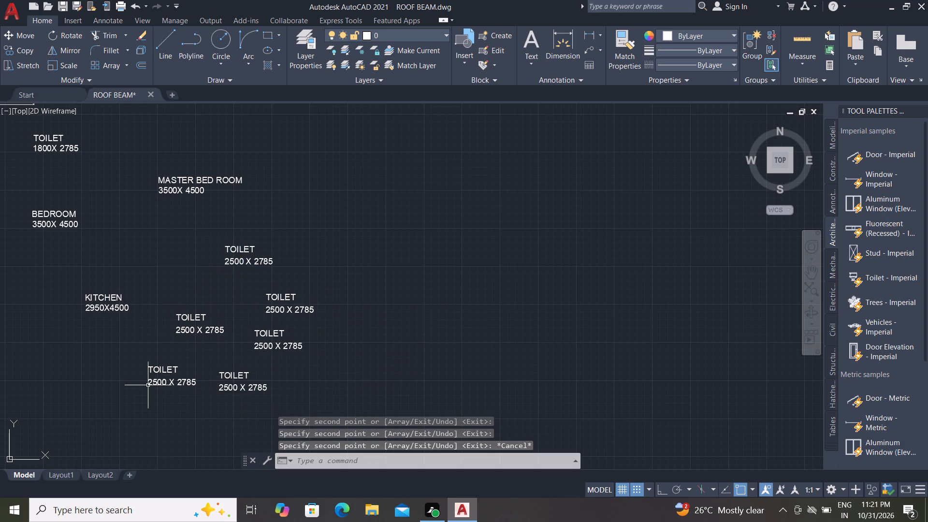
Change the room name in the lower-left TOILET label copy to PORCH.
scroll(149, 375, "up", 2)
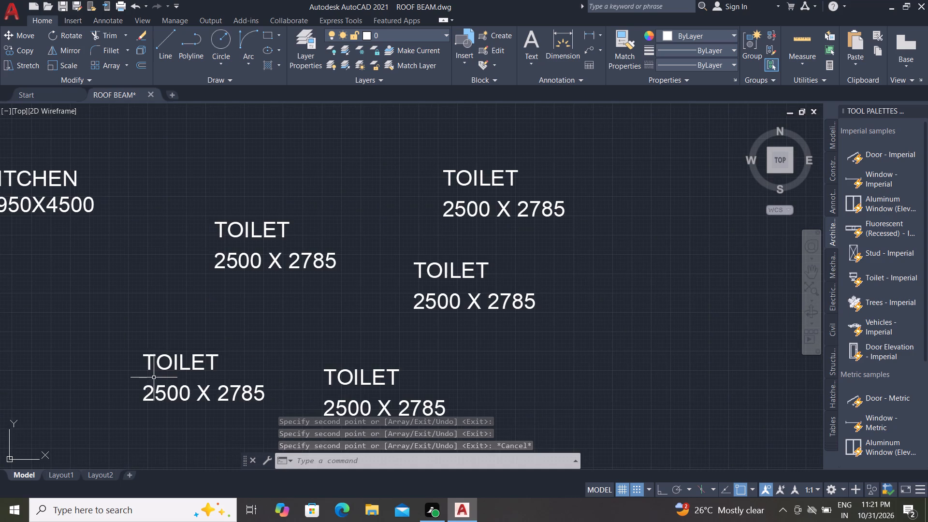
triple_click(148, 364)
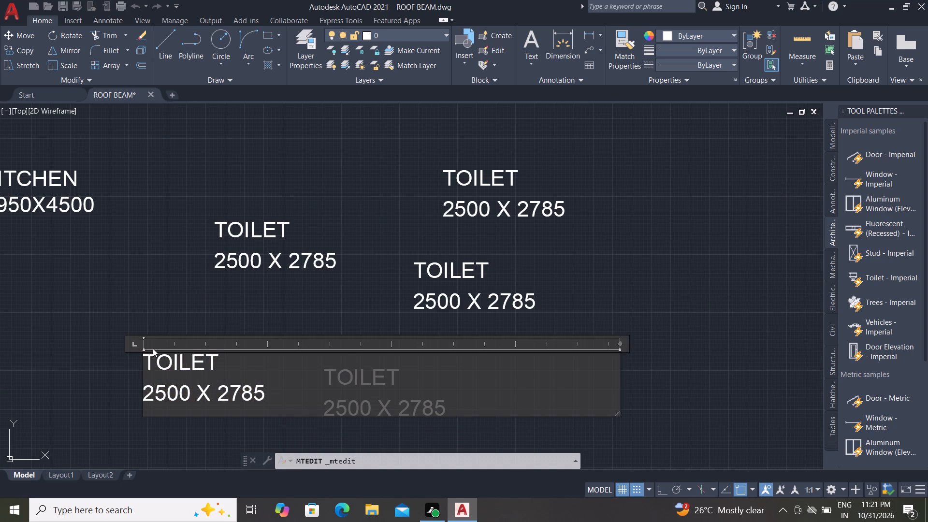
left_click(233, 367)
key("BackSpace")
key("BackSpace")
key("BackSpace")
key("BackSpace")
key("BackSpace")
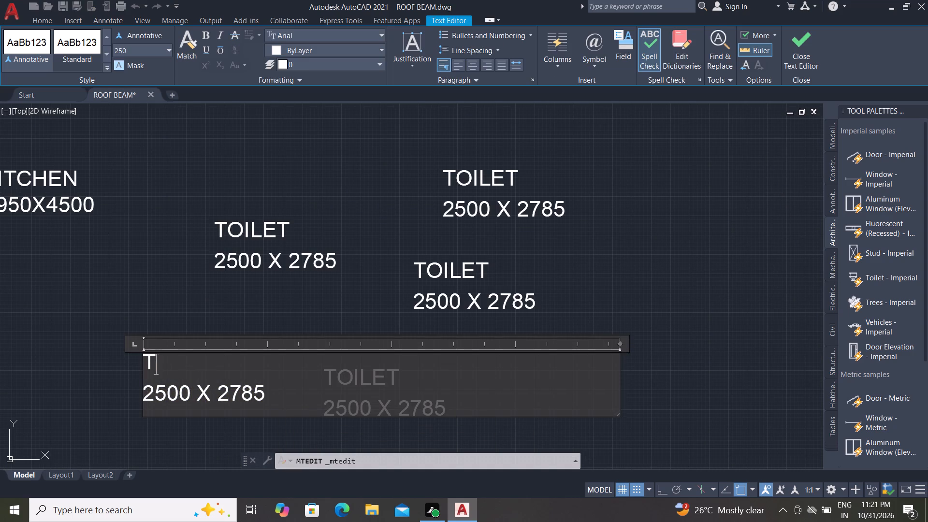
key("BackSpace")
type("POR")
type("CH")
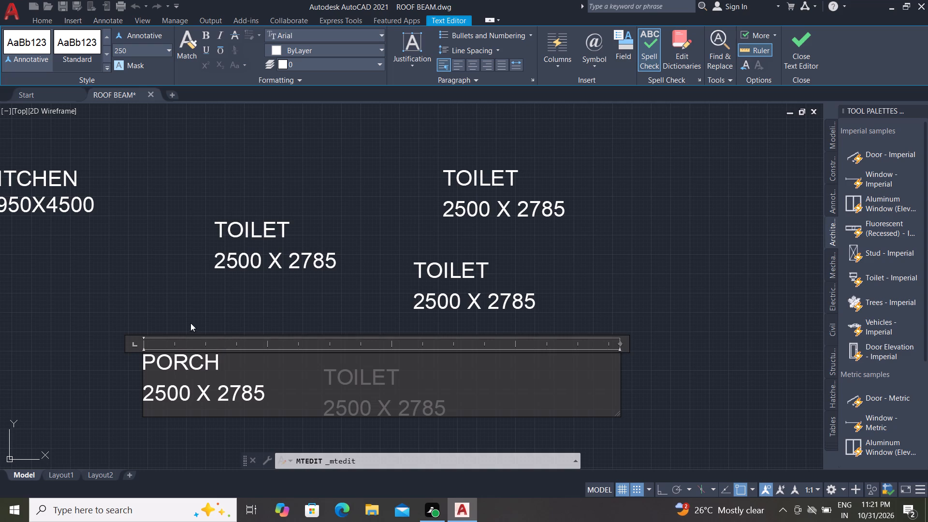
left_click(190, 323)
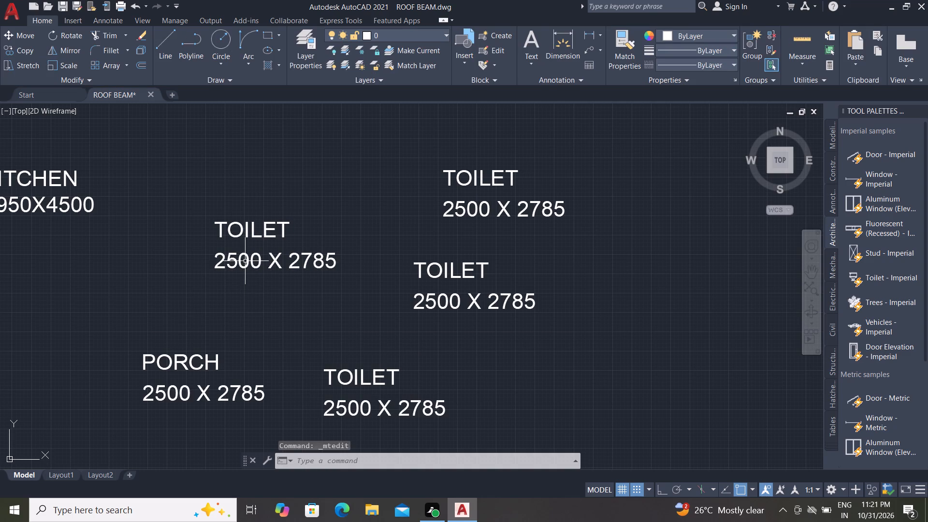
Change the room name in the TOILET label copy nearest the KITCHEN label to BEDROOM.
triple_click(247, 260)
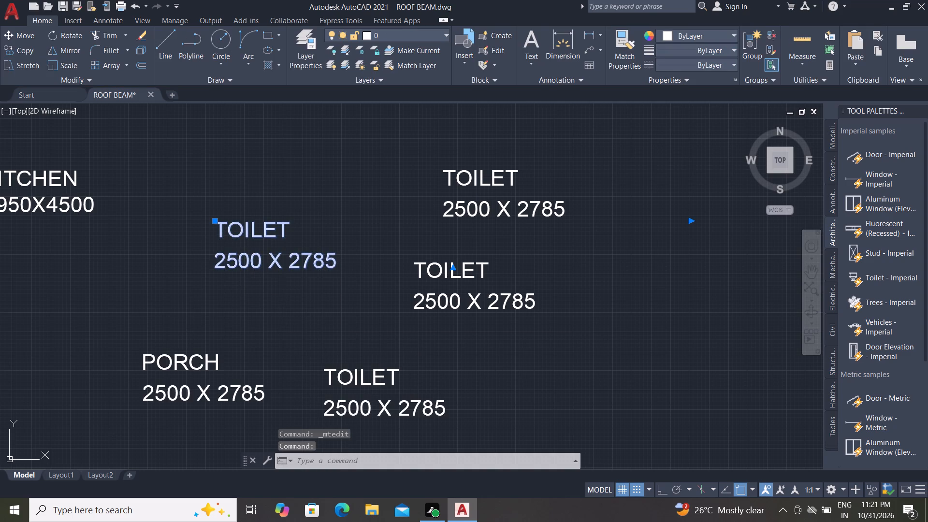
left_click(291, 232)
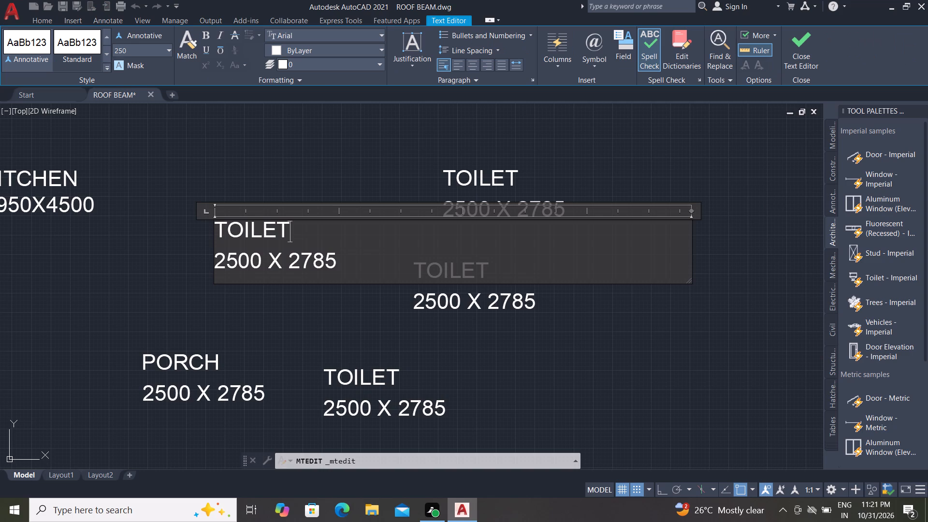
key("BackSpace")
key("BackSpace")
key("BackSpace")
key("BackSpace")
key("BackSpace")
key("BackSpace")
key("BackSpace")
key("BackSpace")
type("BEDR")
type("OOM")
Replace the size line under the new BEDROOM label with 4200 X 3500.
scroll(470, 254, "up", 1)
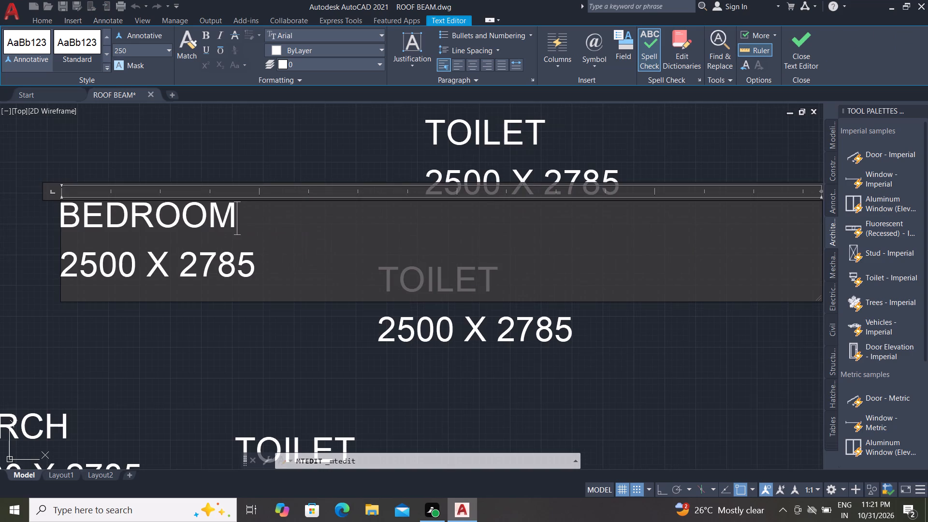
scroll(372, 216, "up", 1)
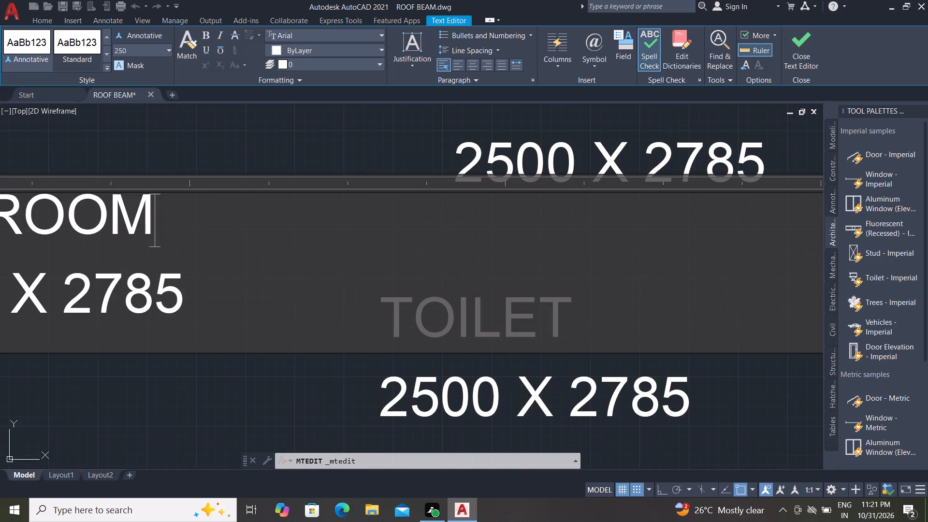
scroll(380, 219, "down", 1)
left_click(270, 270)
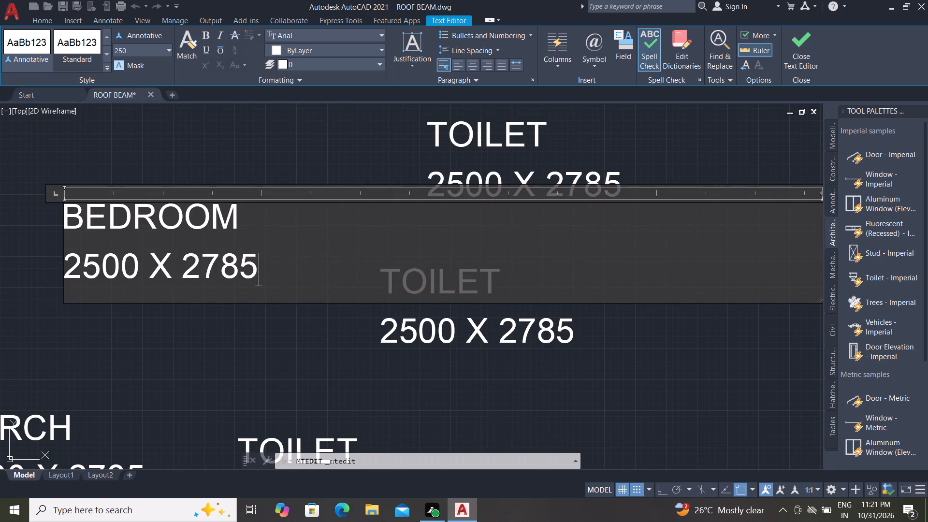
key("BackSpace")
key("BackSpace")
key("BackSpace")
key("BackSpace")
key("BackSpace")
key("BackSpace")
key("BackSpace")
key("BackSpace")
key("BackSpace")
key("BackSpace")
key("BackSpace")
key("BackSpace")
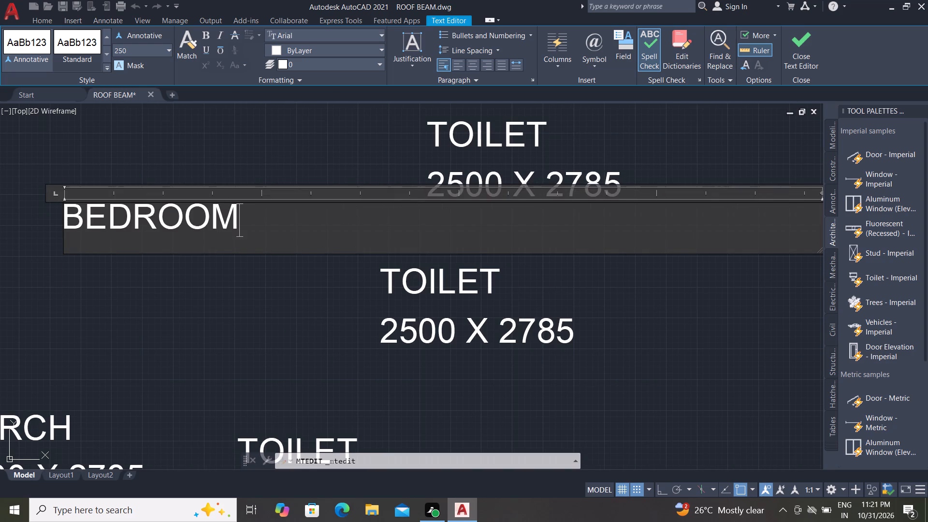
key("Return")
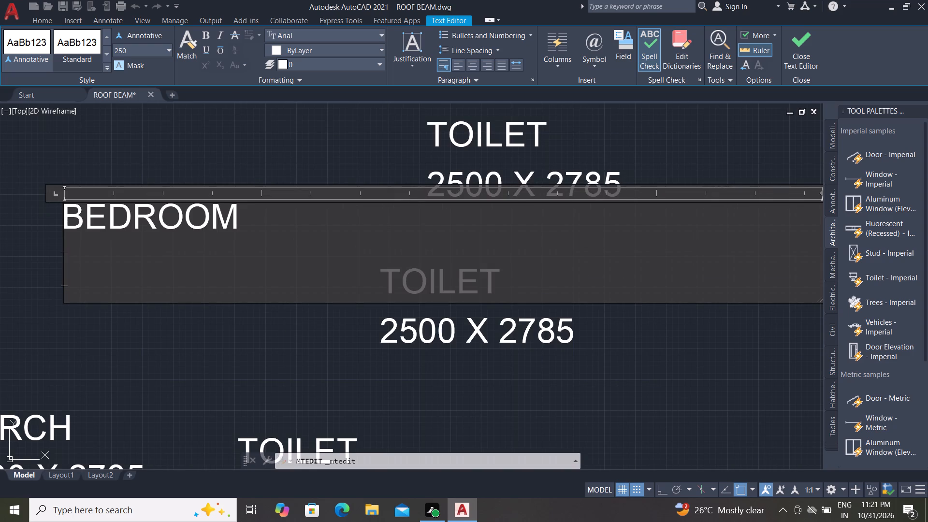
type("42")
type("00 X")
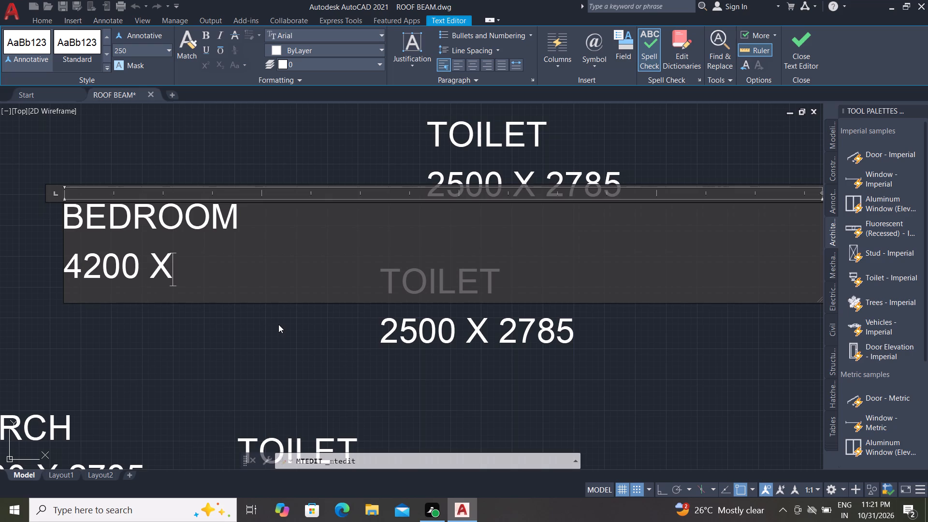
key("space")
type("35")
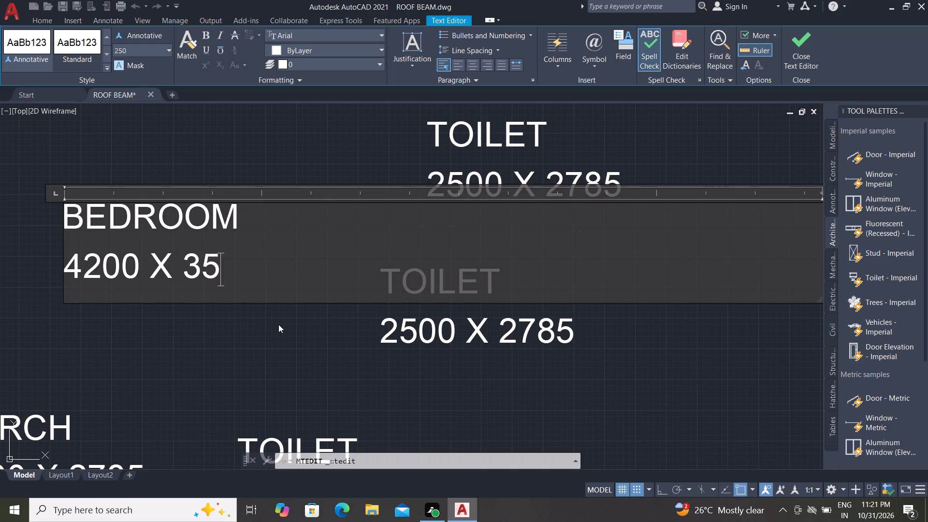
type("00")
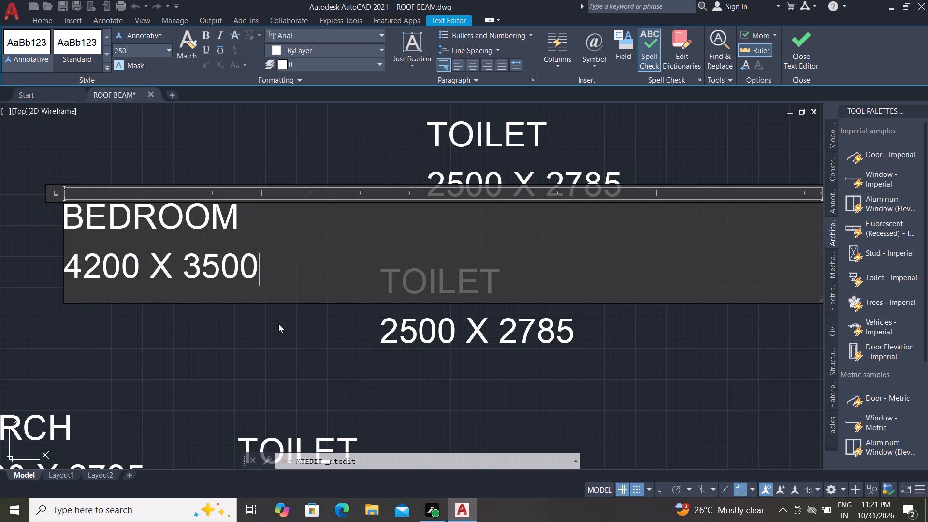
left_click(217, 322)
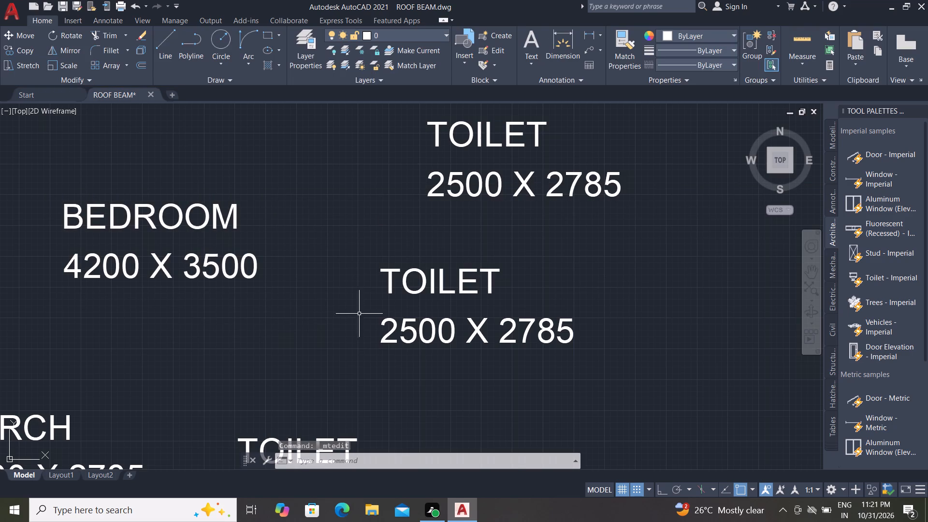
Replace the whole text of the TOILET label copy southeast of the new BEDROOM label with VERANDAH 1200 WIDE.
triple_click(428, 325)
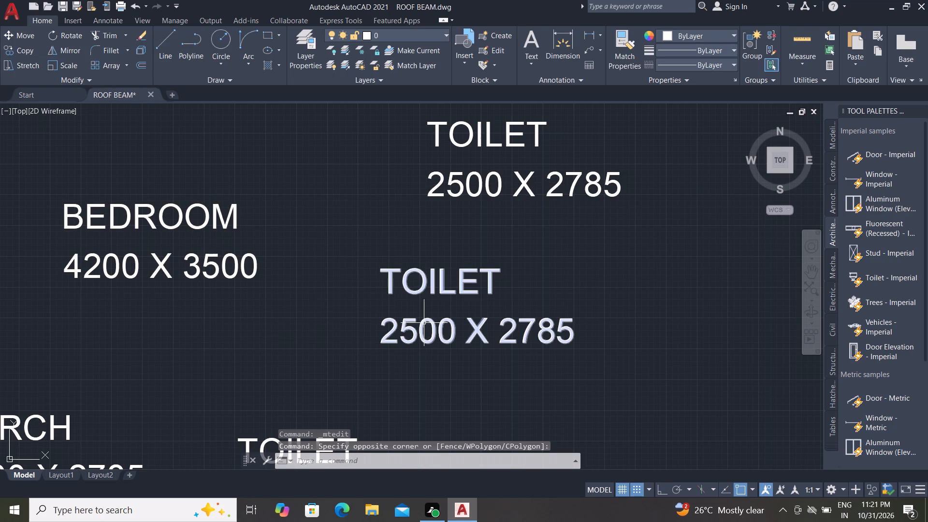
double_click(423, 323)
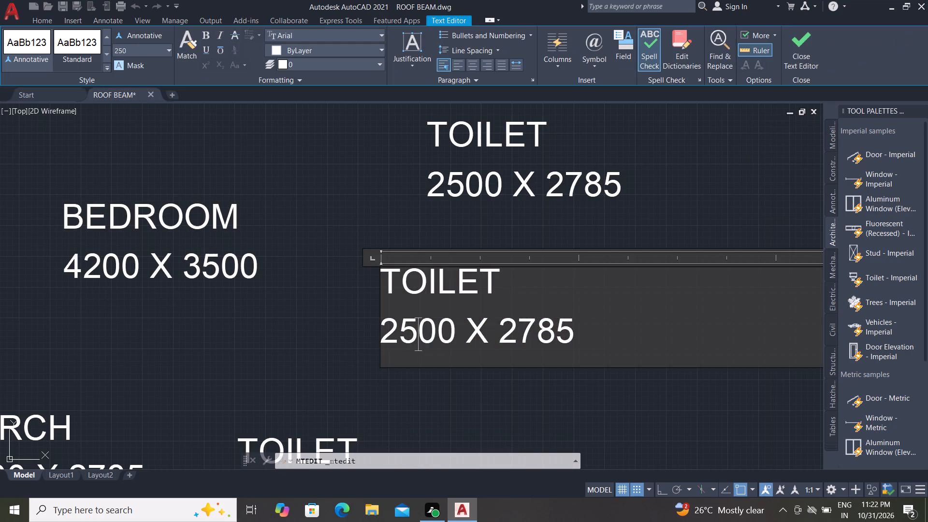
left_click(580, 339)
key("BackSpace")
key("BackSpace")
key("BackSpace")
key("BackSpace")
key("BackSpace")
key("BackSpace")
key("BackSpace")
key("BackSpace")
key("BackSpace")
key("BackSpace")
key("BackSpace")
key("BackSpace")
key("BackSpace")
key("BackSpace")
key("BackSpace")
key("BackSpace")
key("BackSpace")
key("BackSpace")
key("BackSpace")
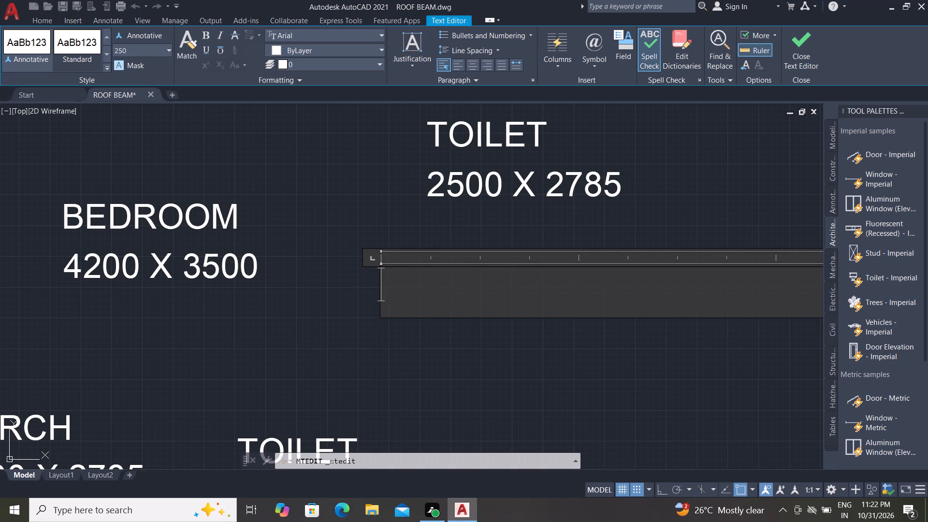
type("VERA")
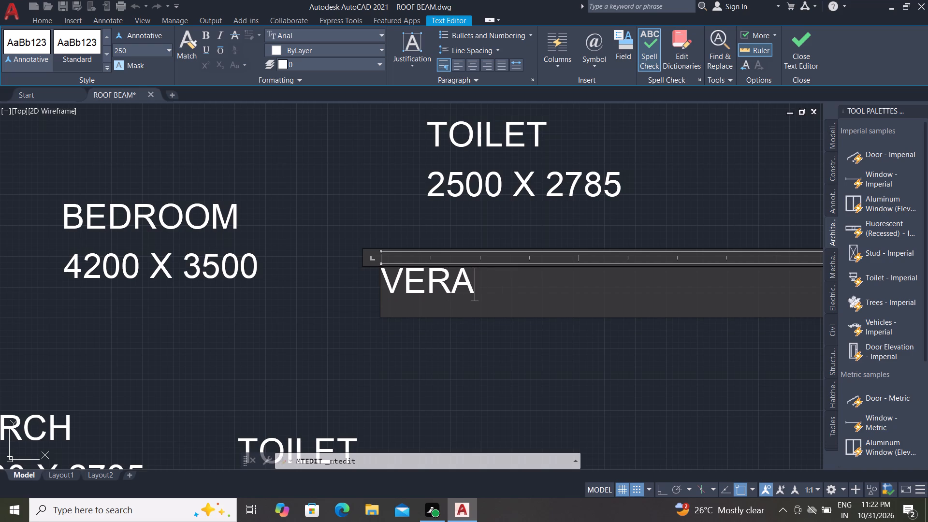
key("n")
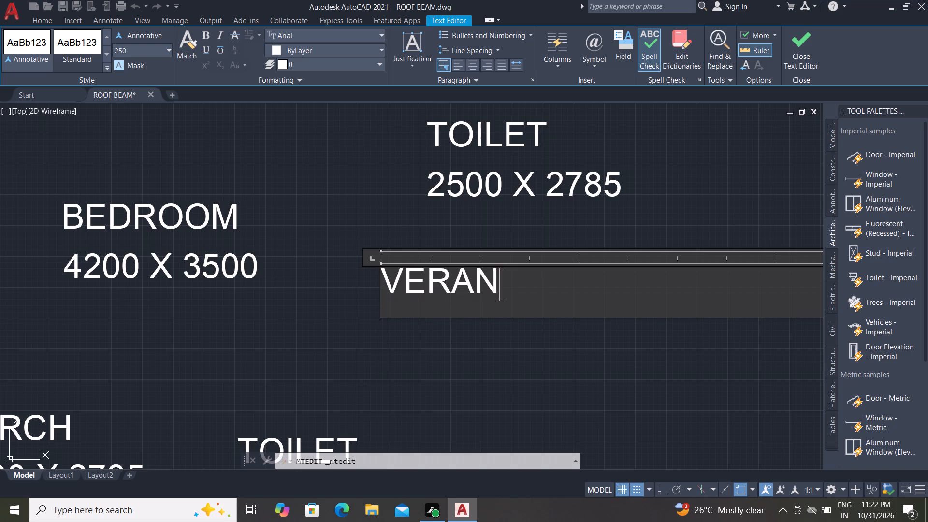
type("DA")
key("h")
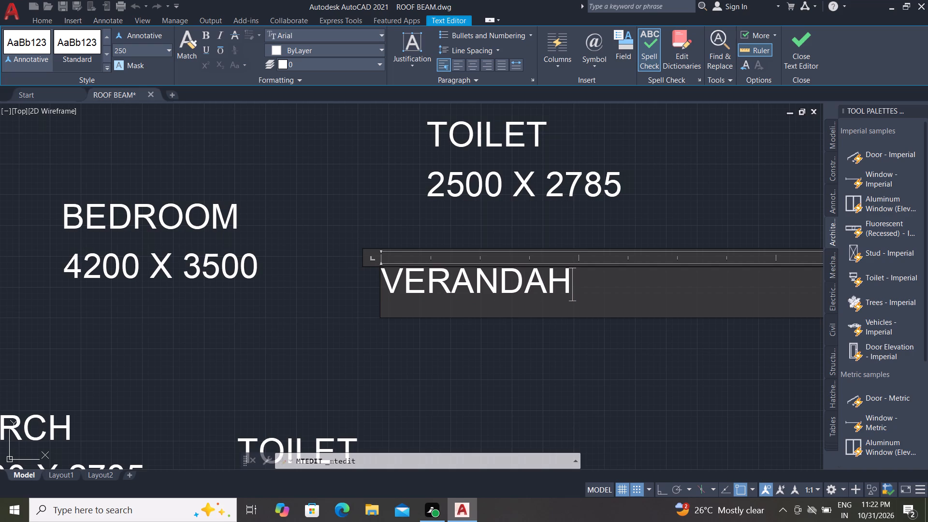
key("space")
type("12")
type("00")
key("space")
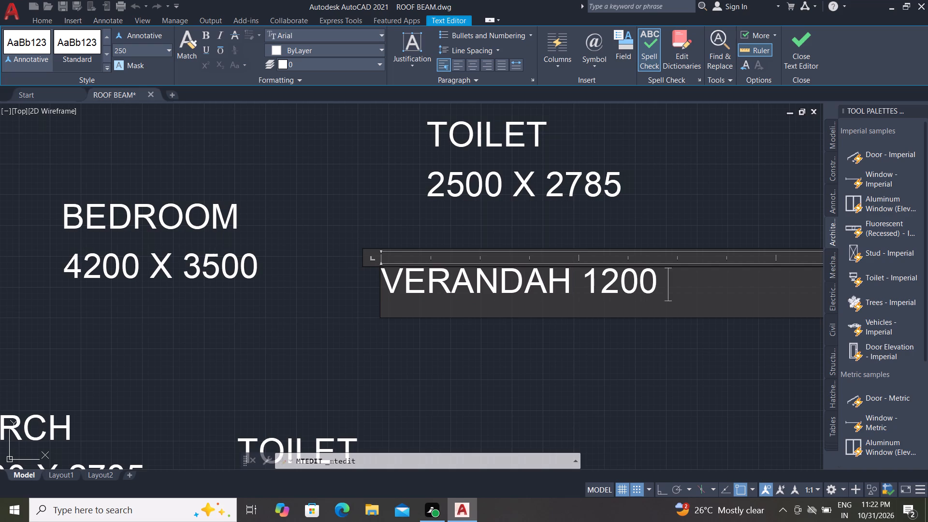
key("w")
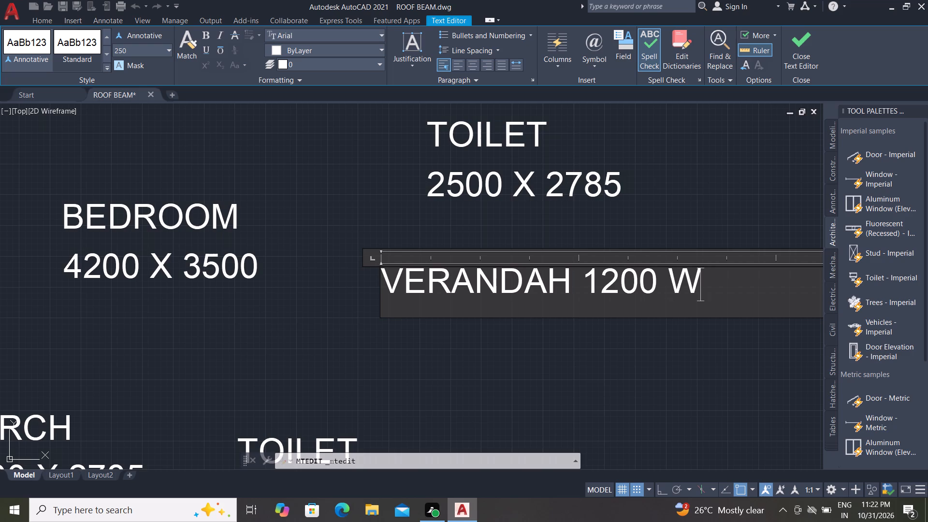
key("i")
type("DE")
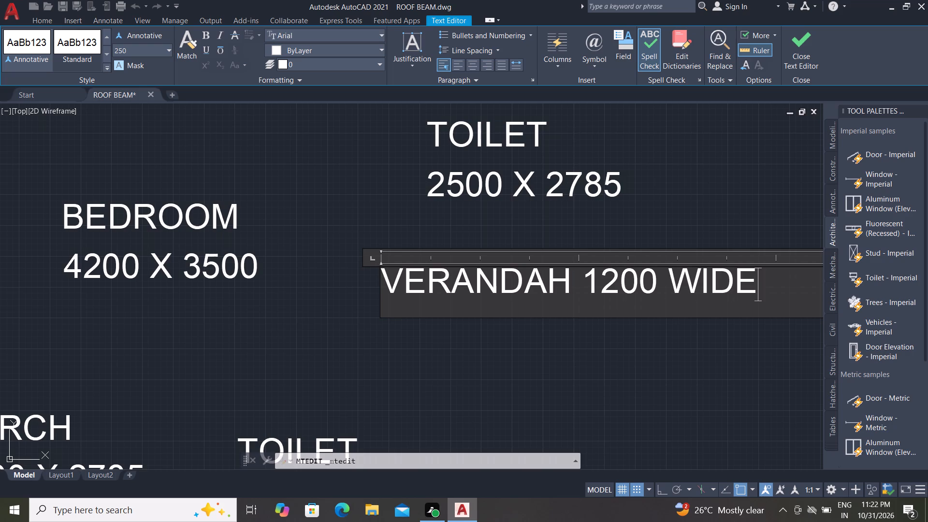
left_click(508, 377)
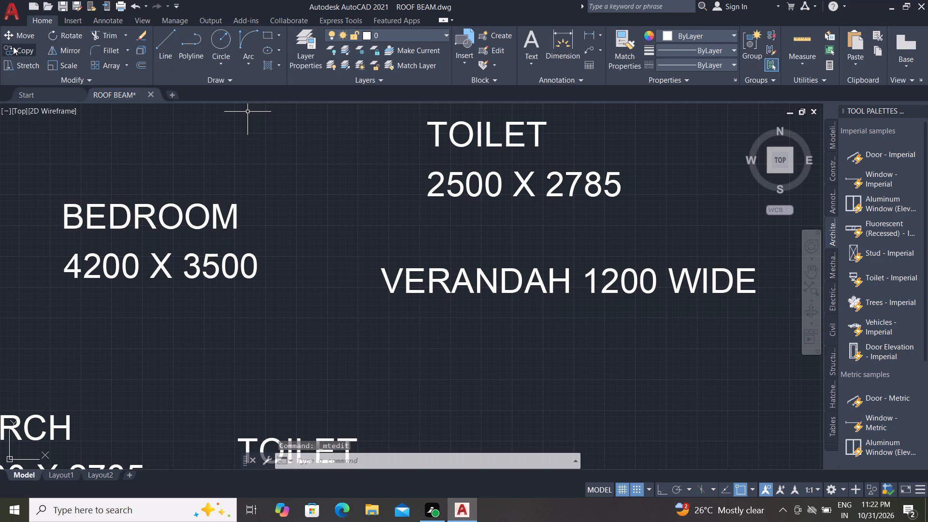
Copy the VERANDAH 1200 WIDE label about 2616 units to the southeast, into the empty area east of the lower TOILET label.
left_click(13, 46)
scroll(124, 246, "down", 1)
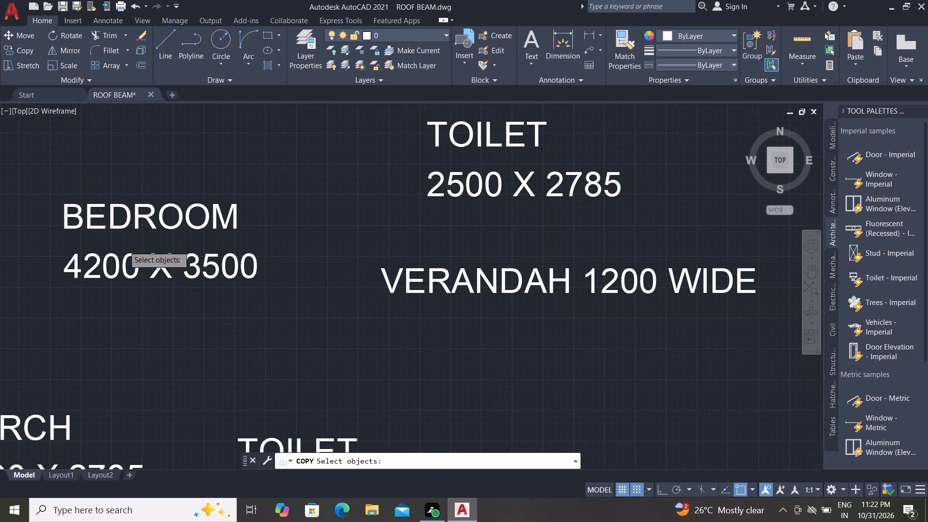
scroll(124, 246, "down", 3)
scroll(158, 255, "up", 2)
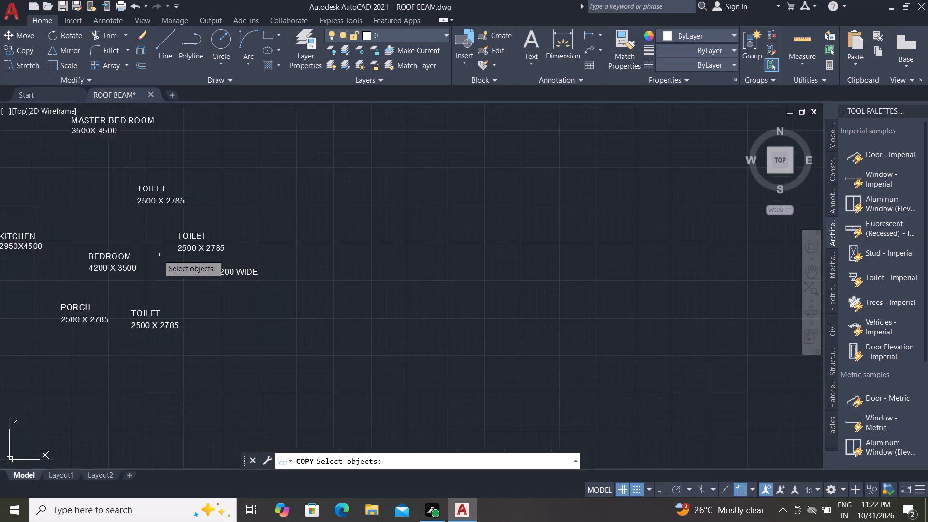
scroll(158, 255, "up", 1)
scroll(224, 309, "down", 1)
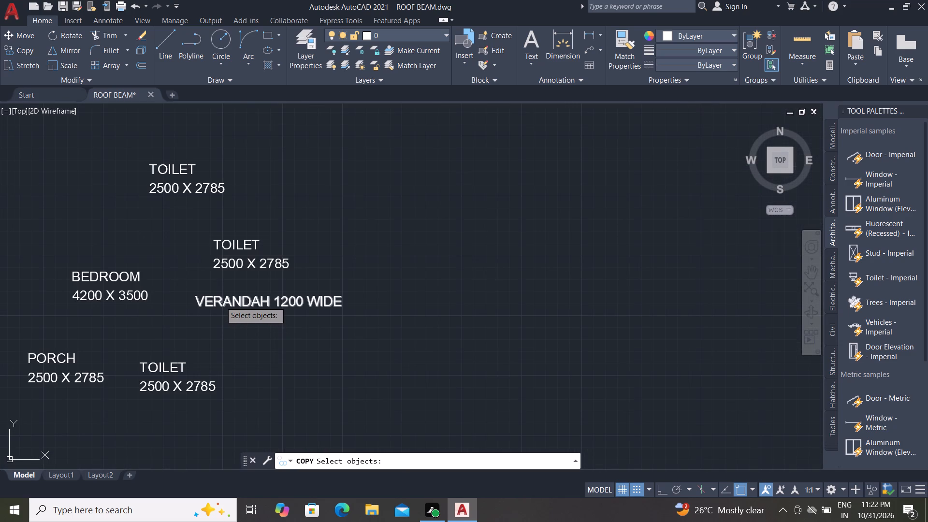
left_click(220, 302)
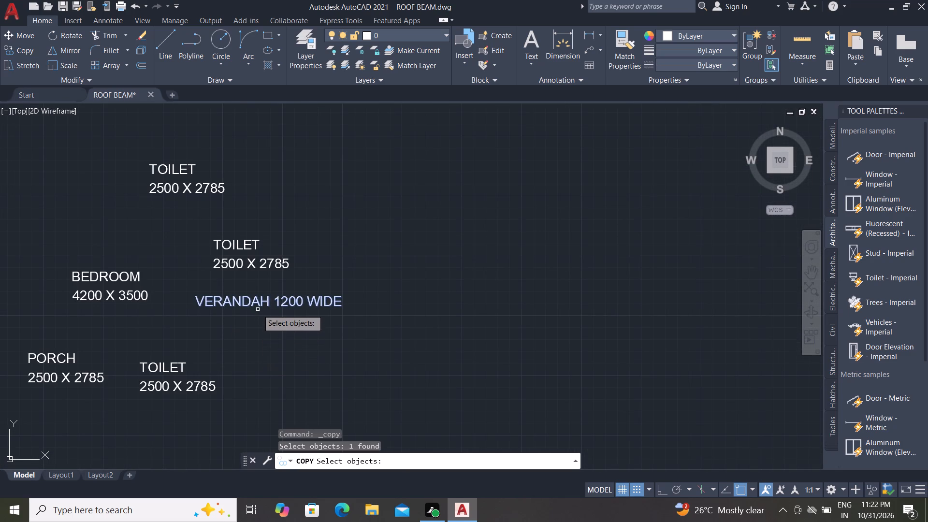
right_click(257, 307)
left_click(257, 307)
left_click(279, 362)
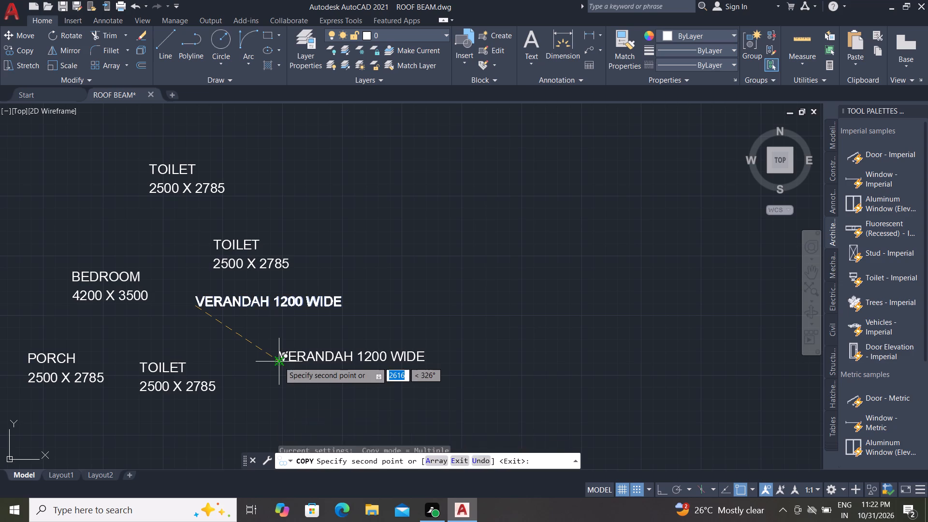
key("Escape")
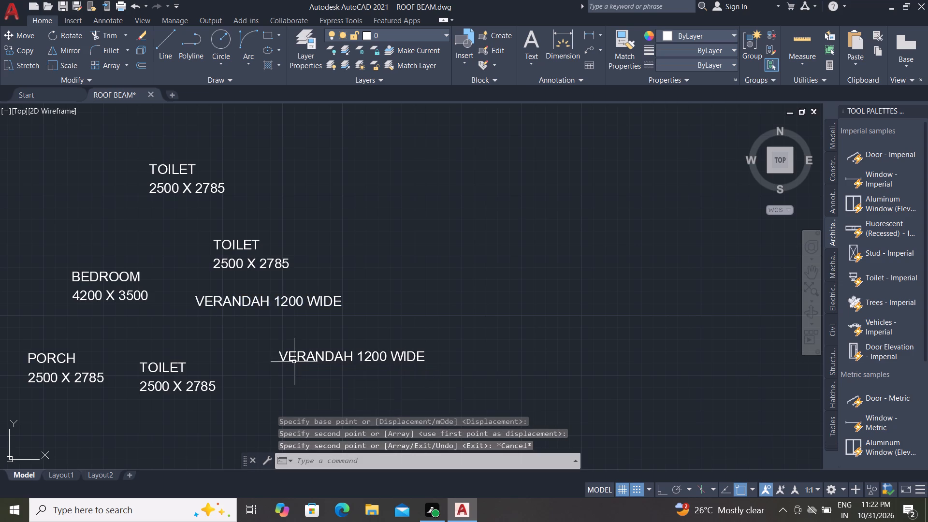
Replace the whole text of the new VERANDAH 1200 WIDE copy with DRAWING ROOM.
scroll(275, 335, "down", 1)
scroll(325, 367, "up", 2)
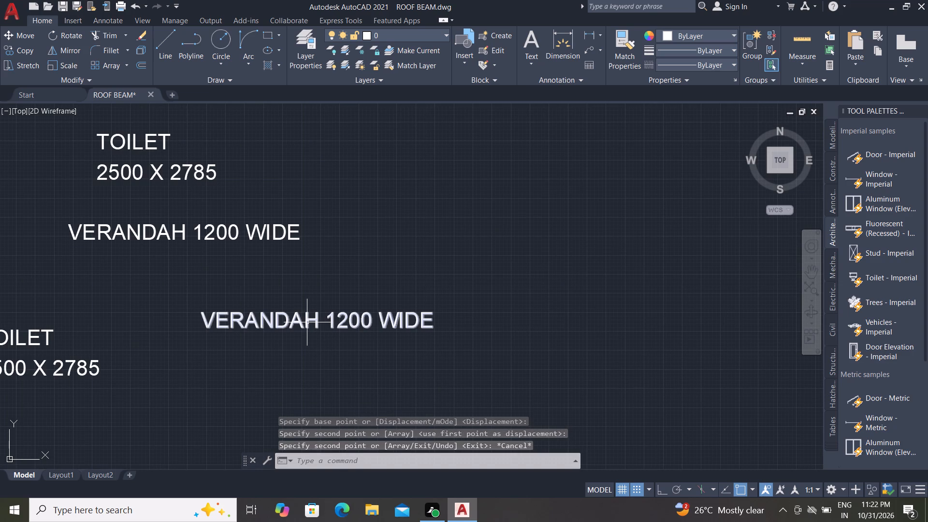
triple_click(305, 322)
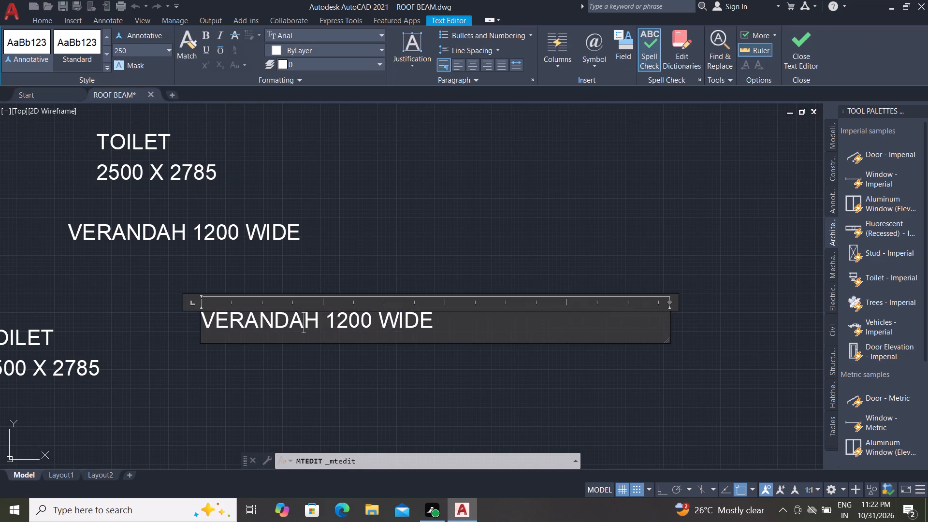
scroll(306, 322, "up", 1)
left_click(540, 313)
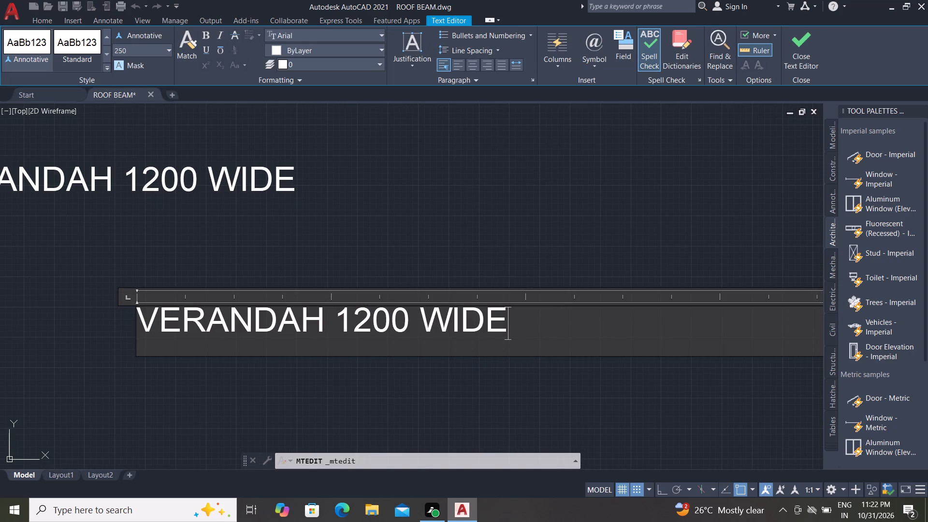
key("BackSpace")
key("BackSpace")
key("BackSpace")
key("BackSpace")
key("BackSpace")
key("BackSpace")
key("BackSpace")
key("BackSpace")
key("BackSpace")
key("BackSpace")
key("BackSpace")
key("BackSpace")
key("BackSpace")
key("BackSpace")
key("BackSpace")
key("BackSpace")
key("BackSpace")
key("BackSpace")
key("BackSpace")
key("BackSpace")
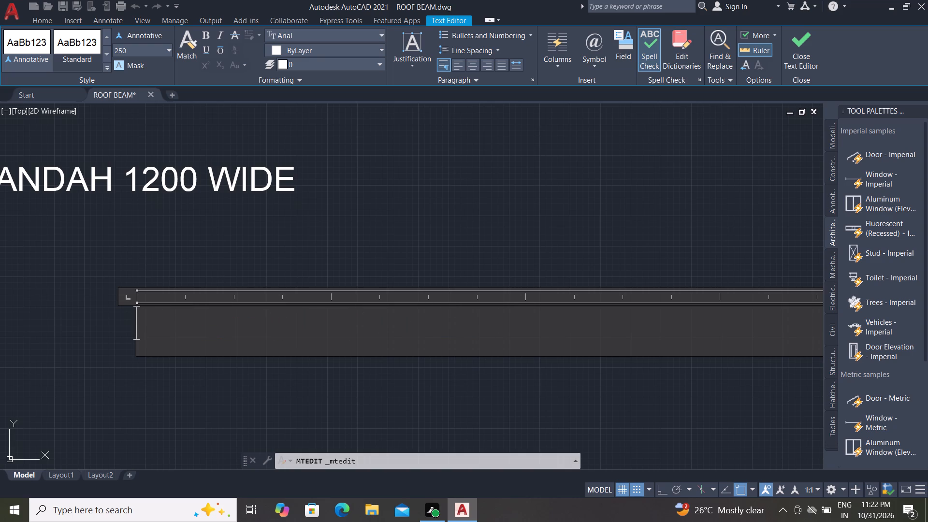
type("DRAW")
type("ING")
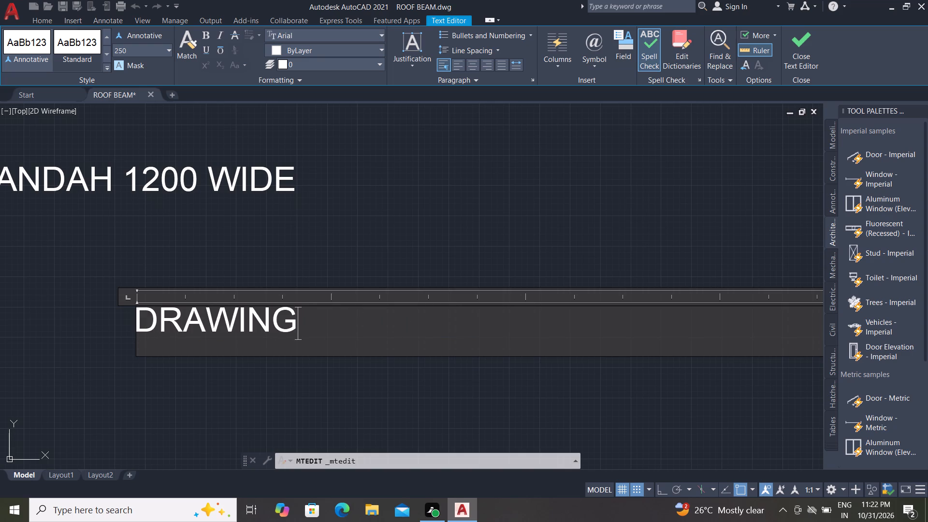
key("space")
type("R")
key("o")
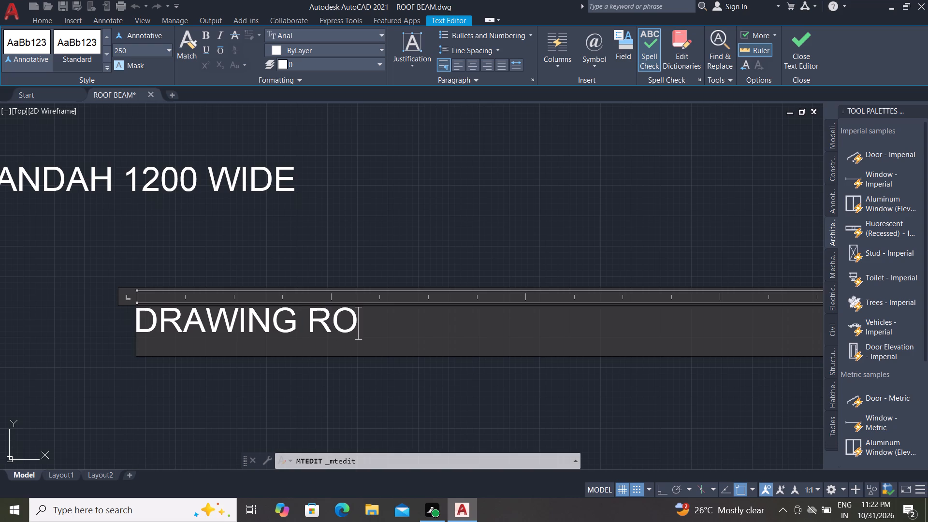
type("OM")
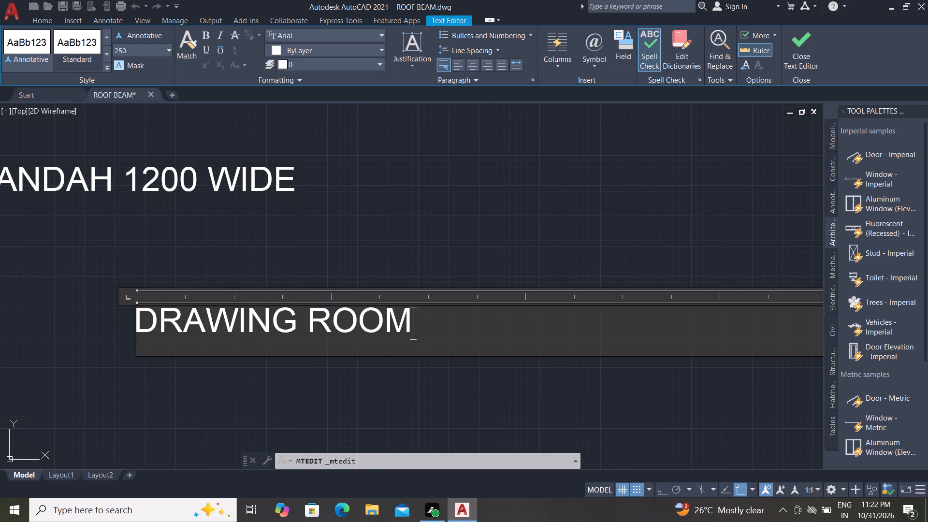
key("space")
Add a second line with the size 4800 X 3635 under DRAWING ROOM and finish editing the label.
key("Return")
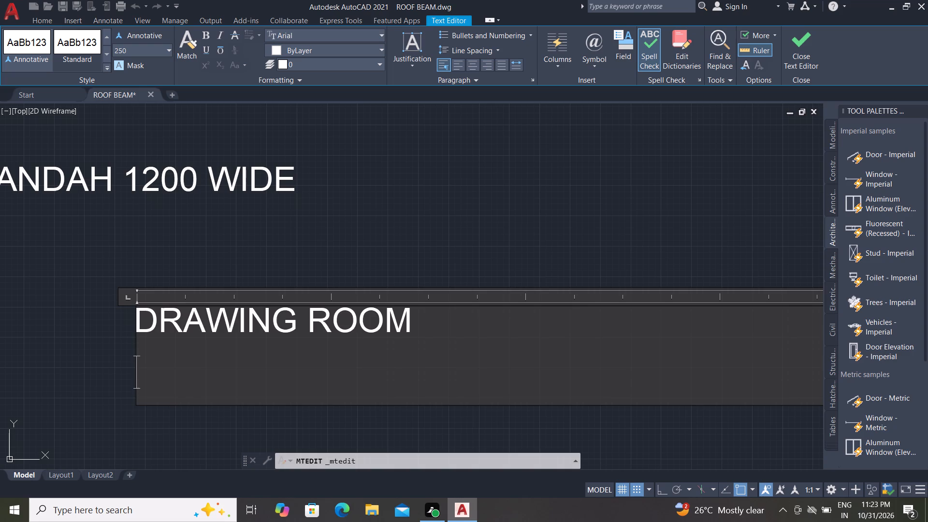
key("4")
key("6")
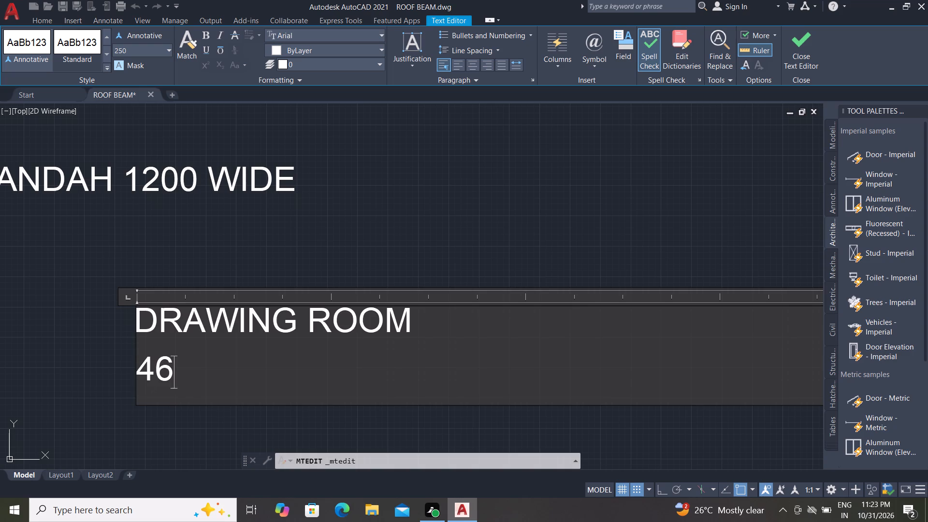
key("BackSpace")
type("800")
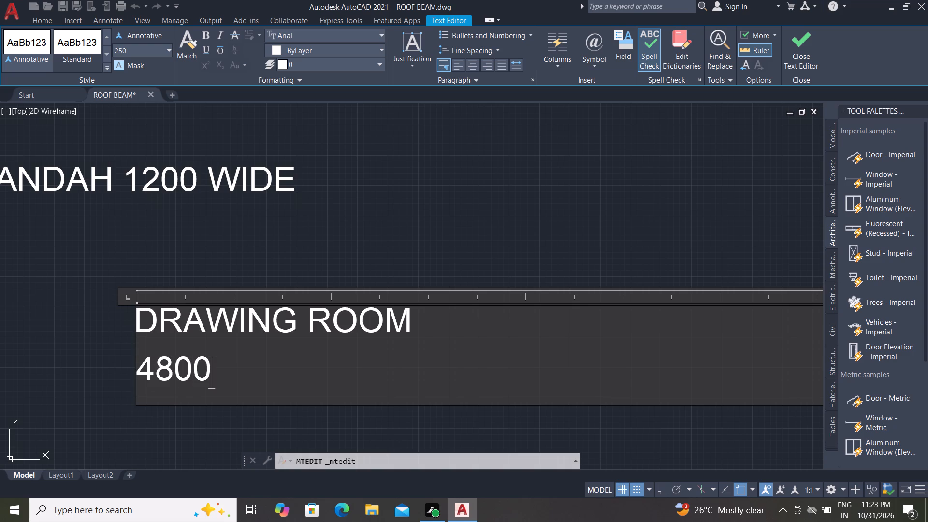
key("space")
type("X")
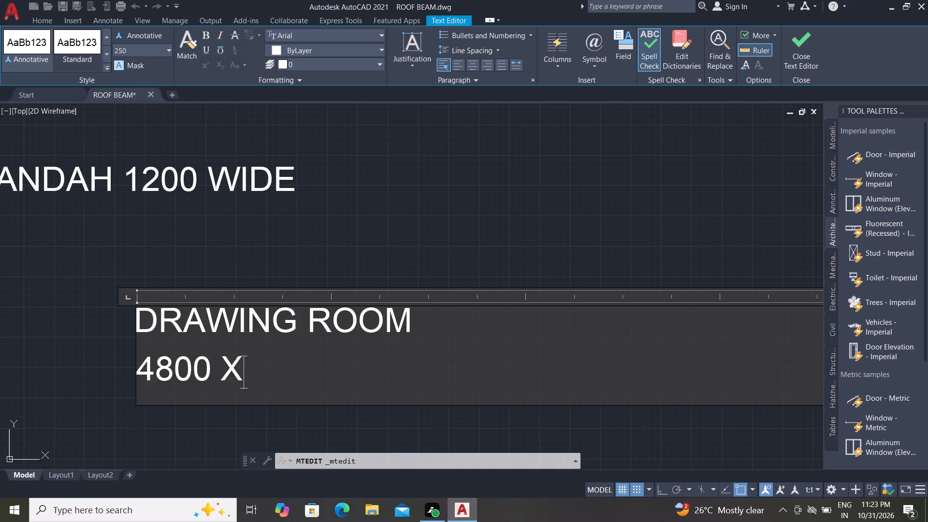
key("space")
key("3")
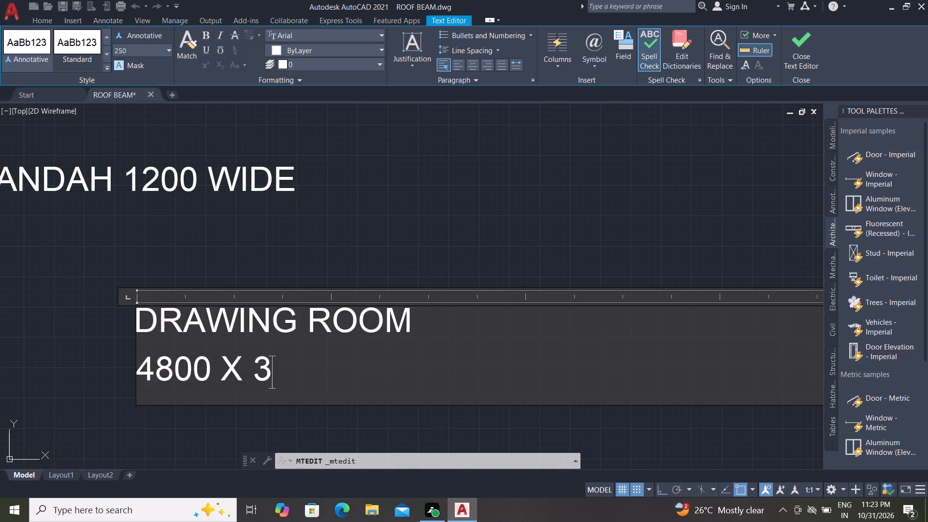
type("635")
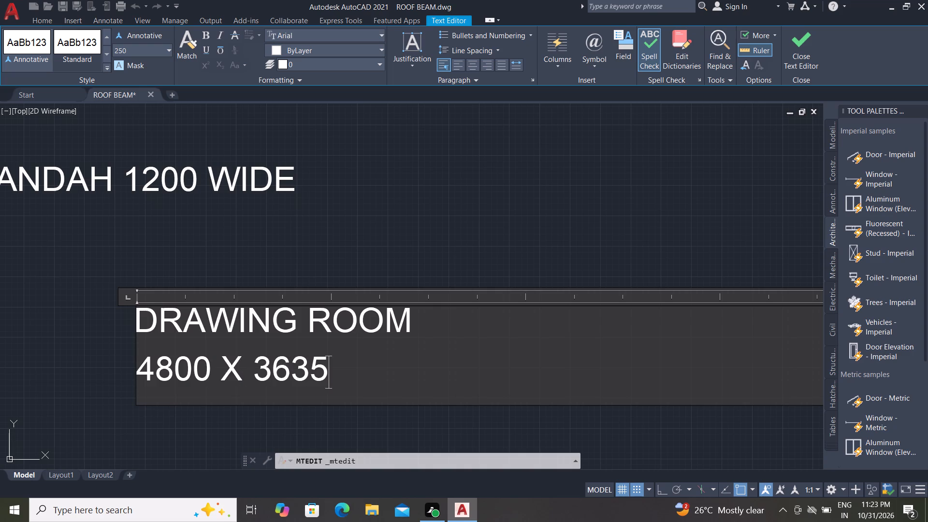
left_click(440, 246)
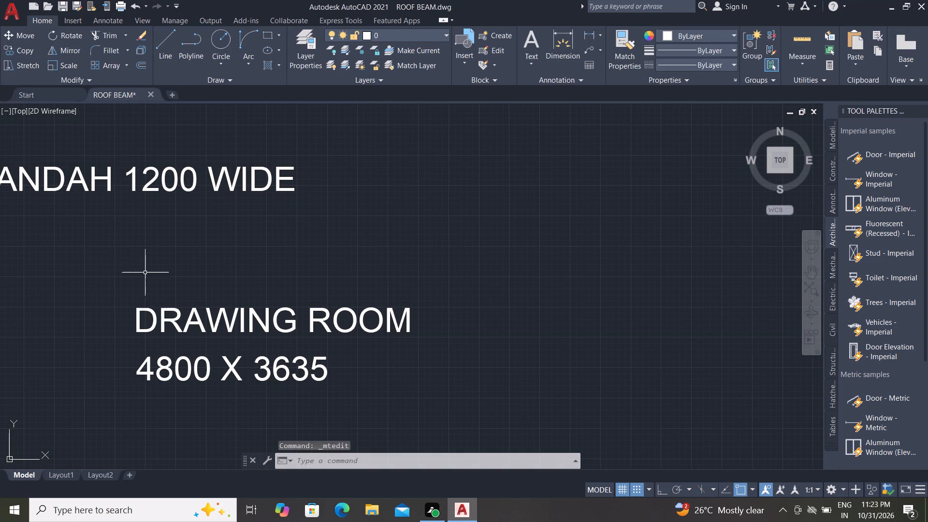
Change the room name in the TOILET label directly above VERANDAH 1200 WIDE to LIVING / DINING HALL.
scroll(142, 272, "down", 1)
scroll(198, 204, "down", 1)
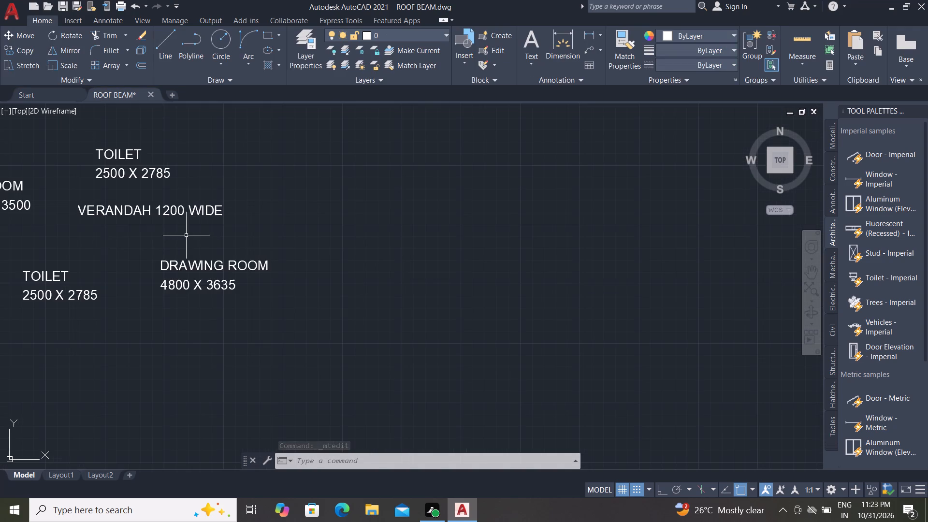
triple_click(114, 153)
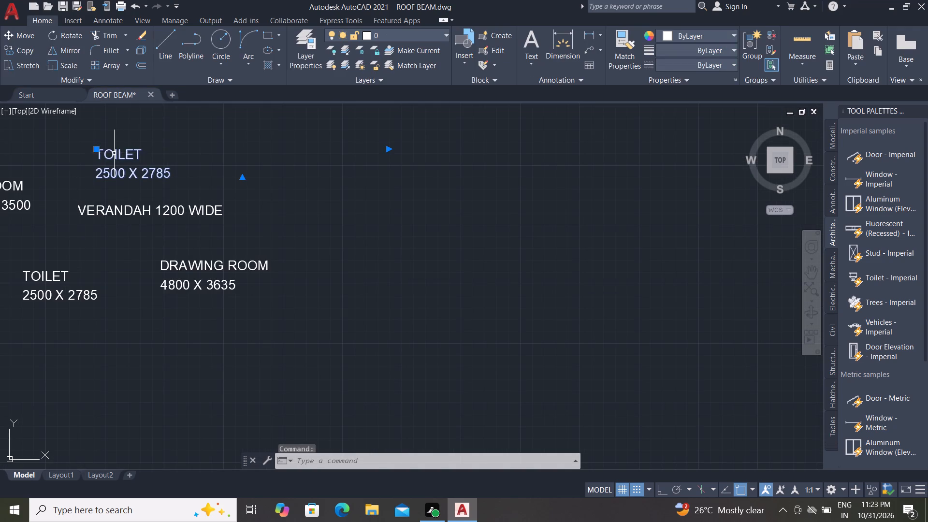
scroll(115, 154, "up", 2)
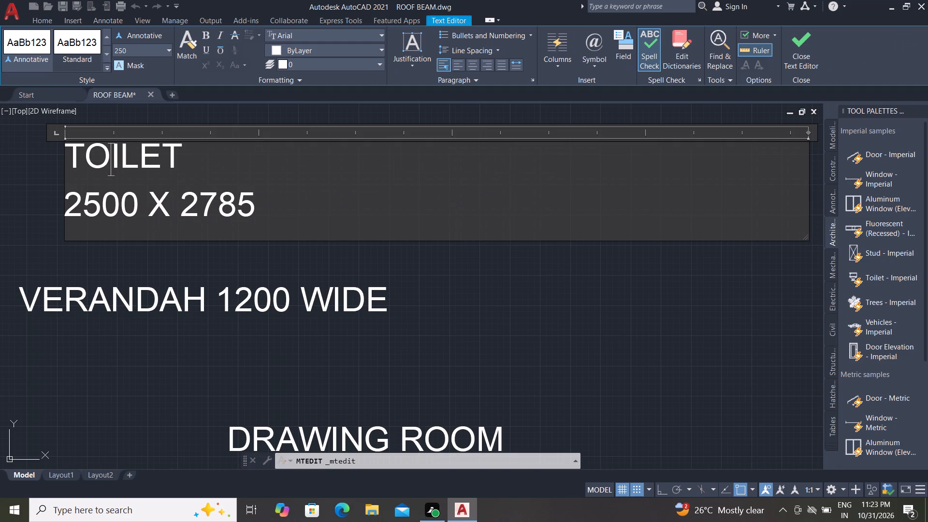
left_click(194, 148)
key("BackSpace")
key("BackSpace")
key("BackSpace")
key("BackSpace")
key("BackSpace")
key("BackSpace")
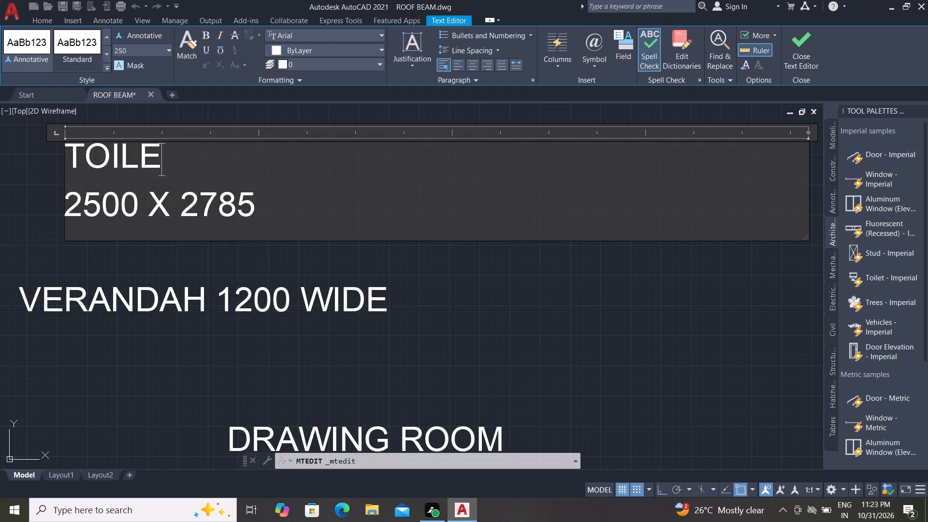
key("BackSpace")
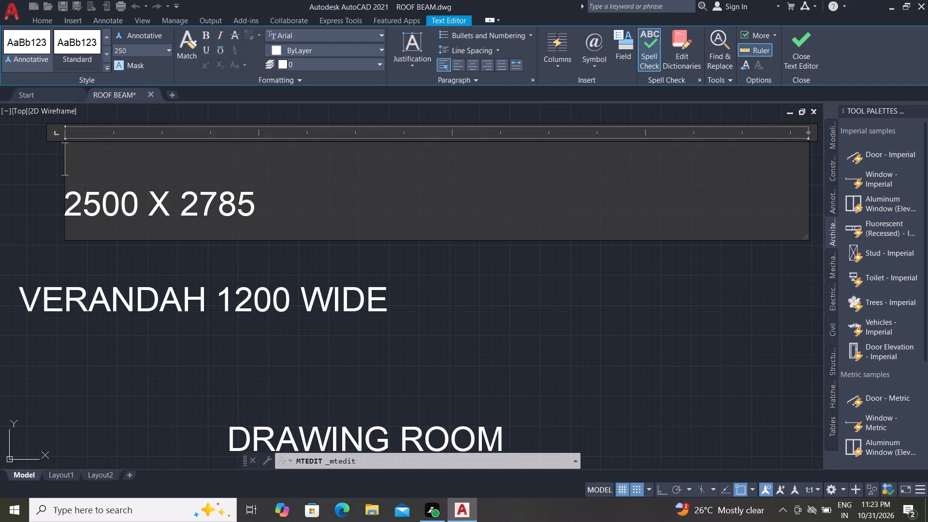
type("LIVING")
key("space")
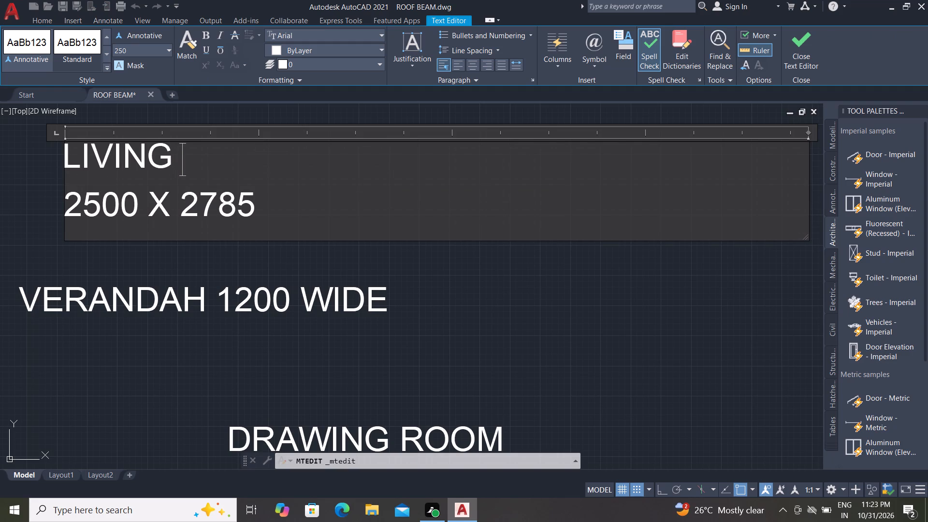
key("slash")
key("space")
right_click_drag(335, 0, 349, 0)
key("d")
type("INING")
key("space")
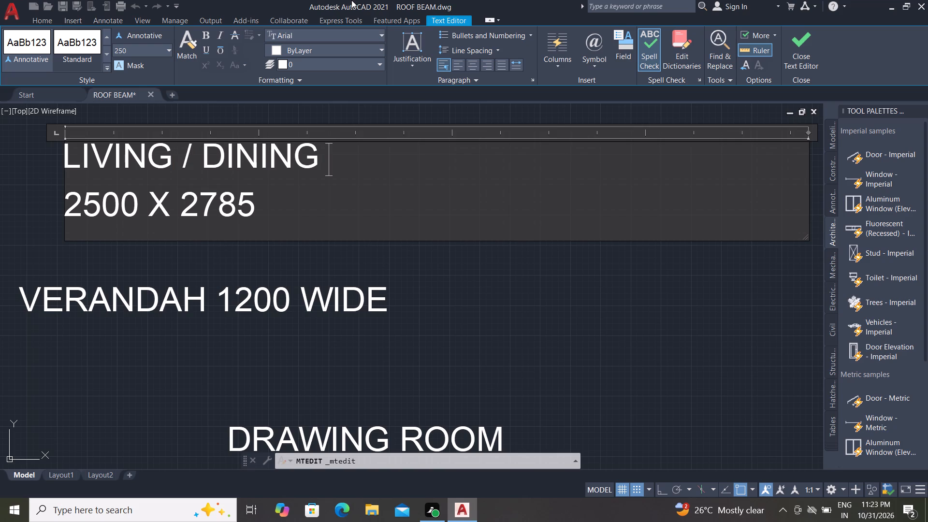
type("HA")
type("LL")
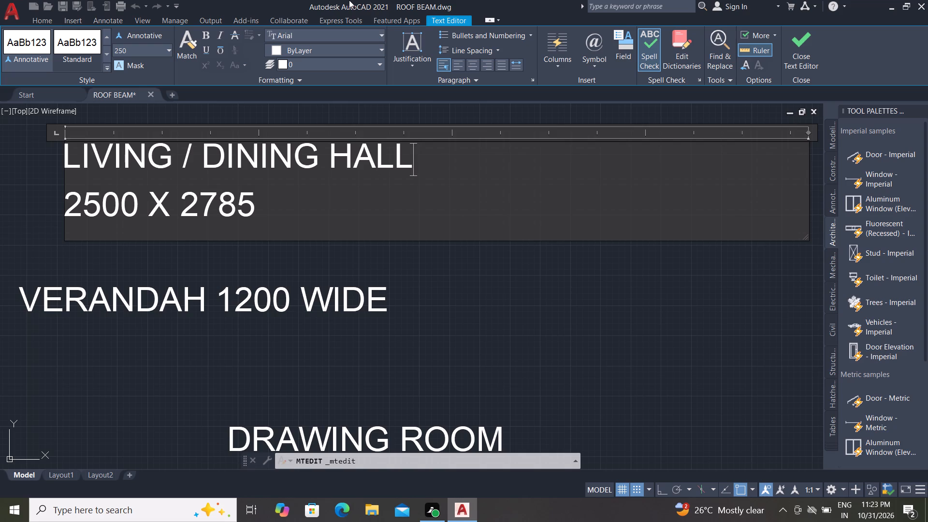
Replace the size line under LIVING / DINING HALL with 7360X3635 and finish editing the label.
scroll(349, 0, "up", 1)
left_click(268, 218)
key("BackSpace")
key("BackSpace")
key("BackSpace")
key("BackSpace")
key("BackSpace")
key("BackSpace")
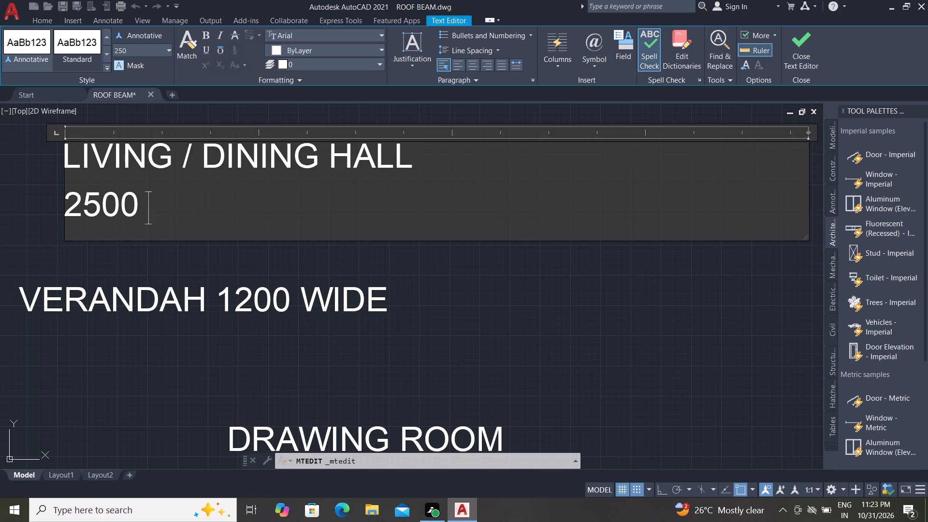
key("BackSpace")
key("BackSpace")
key("BackSpace")
key("BackSpace")
key("BackSpace")
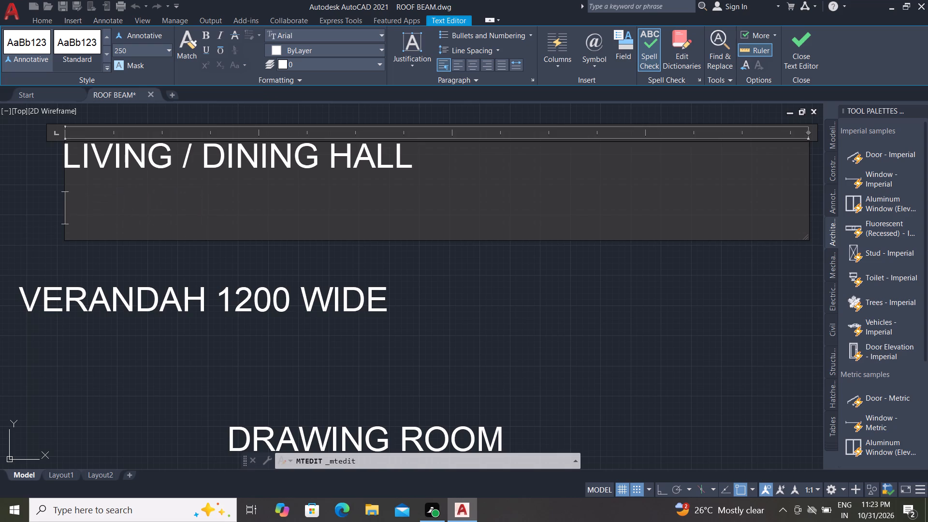
key("7")
key("3")
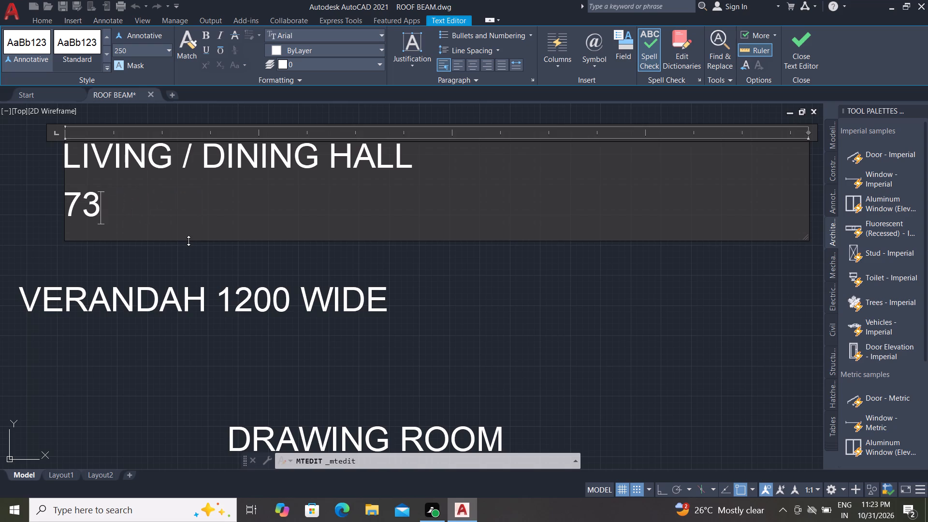
key("6")
key("0")
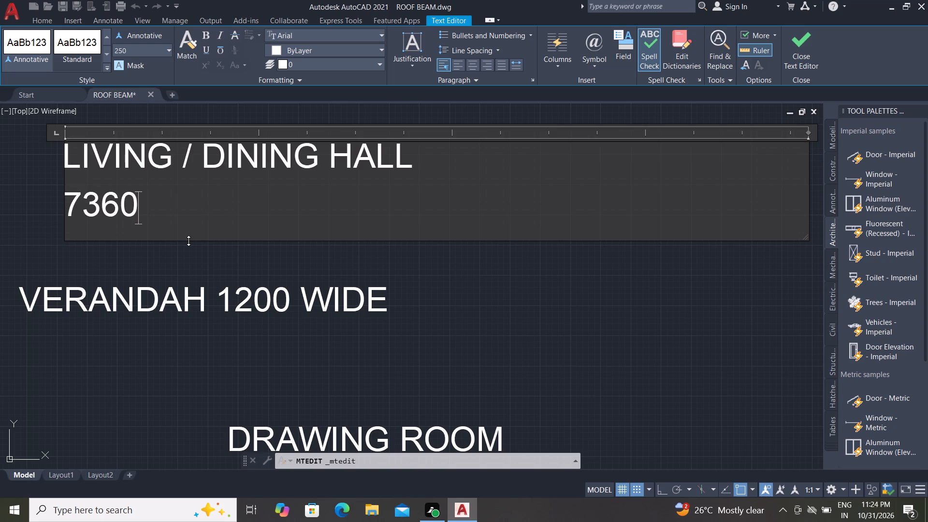
key("x")
key("3")
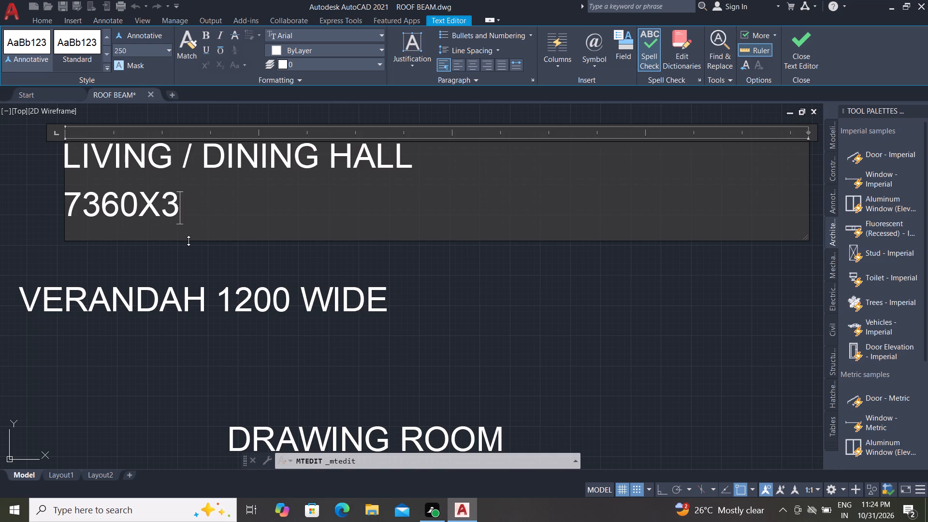
type("635")
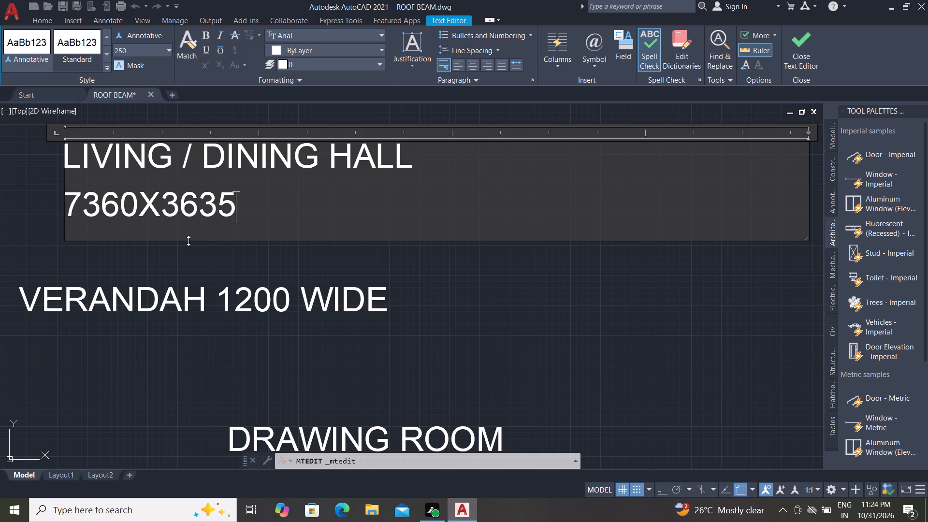
left_click(193, 242)
Copy the TOILET label northwest of LIVING / DINING HALL twice, about 5364 units east and again farther to the northeast.
scroll(155, 203, "down", 1)
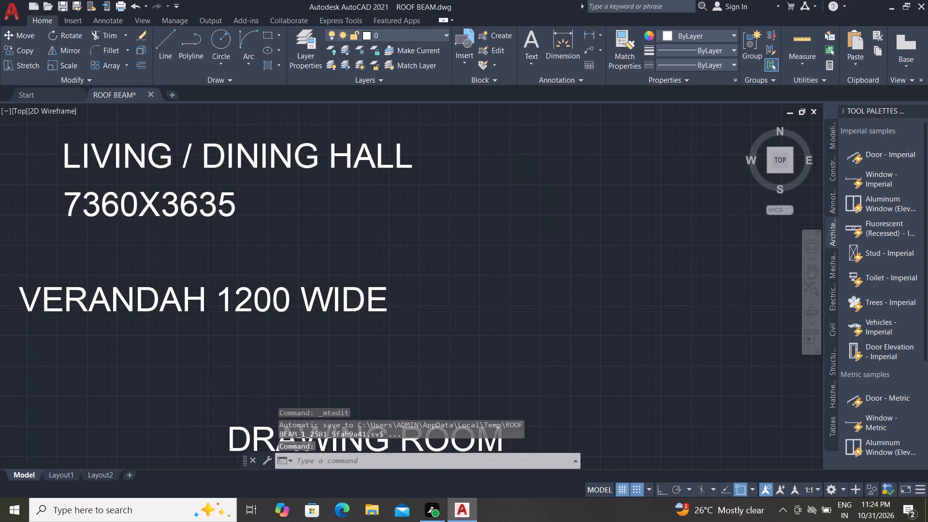
scroll(154, 202, "down", 2)
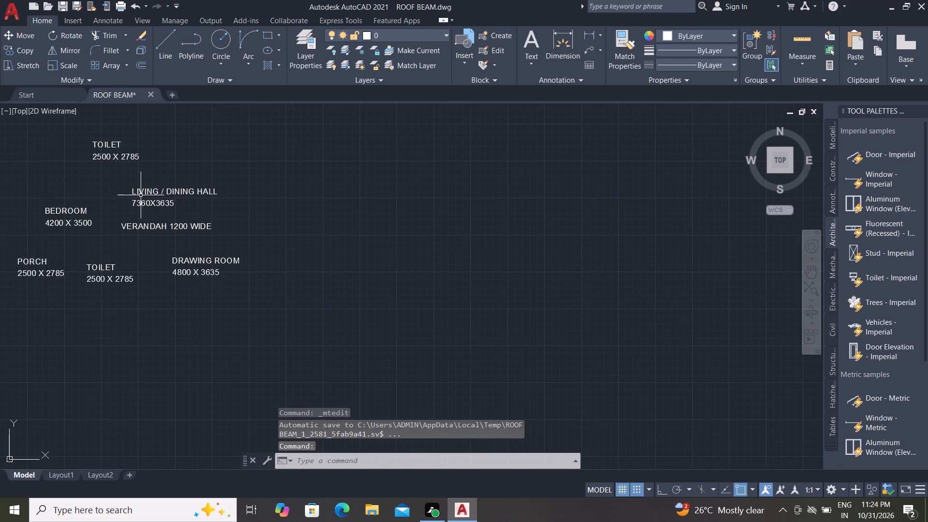
scroll(221, 224, "down", 2)
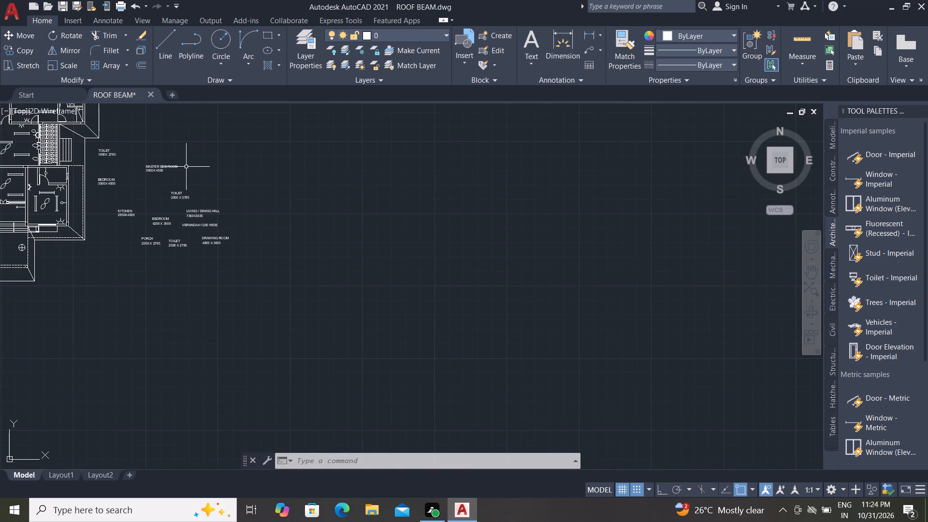
scroll(175, 183, "up", 2)
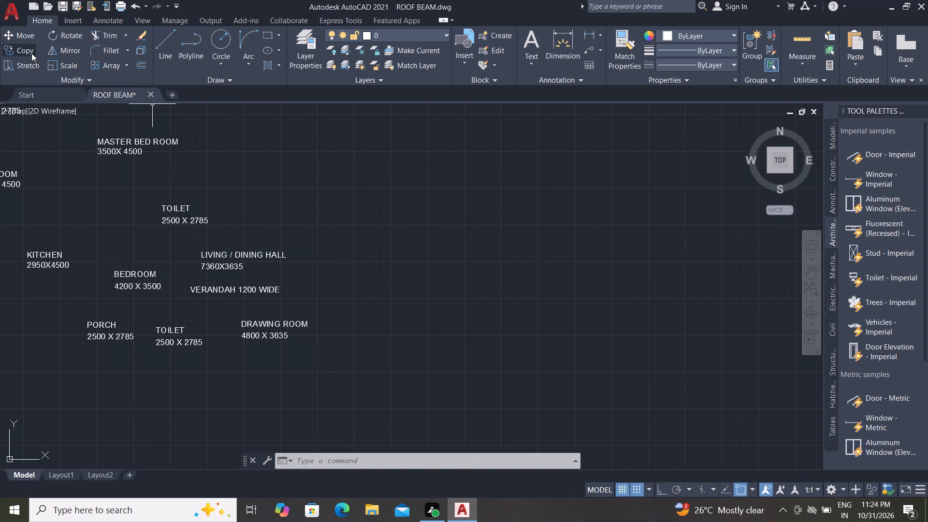
left_click(31, 53)
left_click(163, 207)
right_click(162, 207)
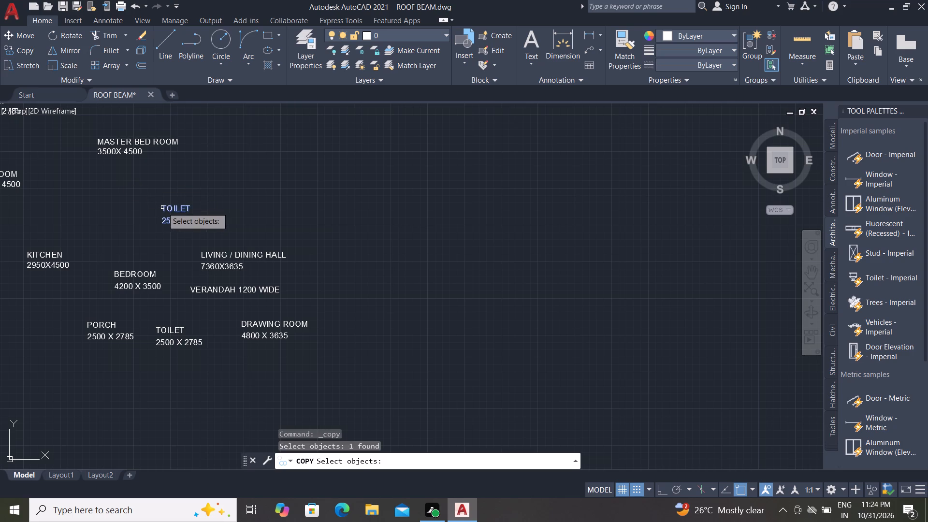
left_click(162, 207)
left_click(288, 199)
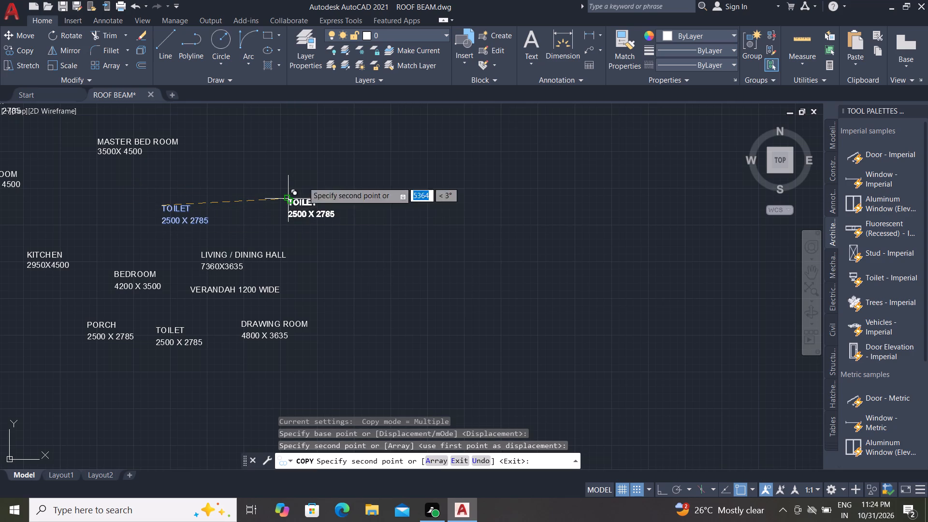
left_click(335, 150)
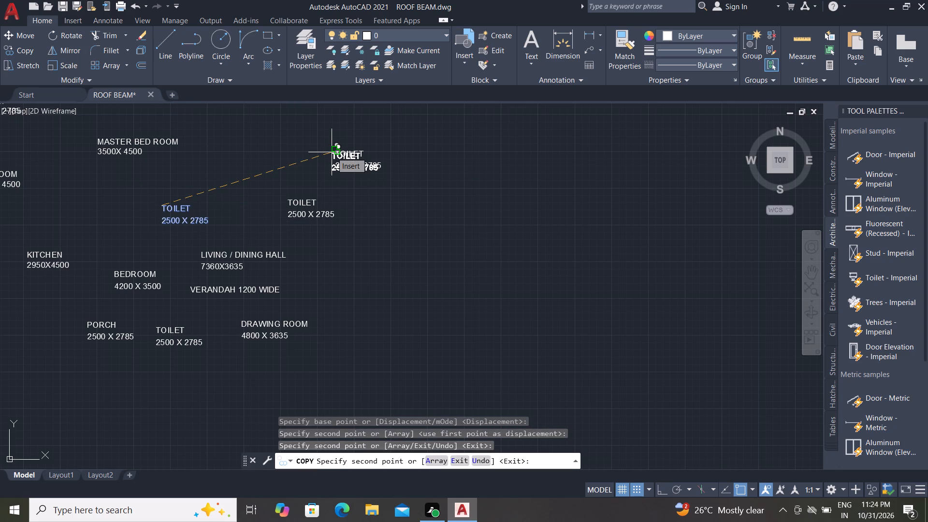
key("Escape")
Change the room name in the nearer new TOILET copy to DRESS.
scroll(297, 216, "up", 2)
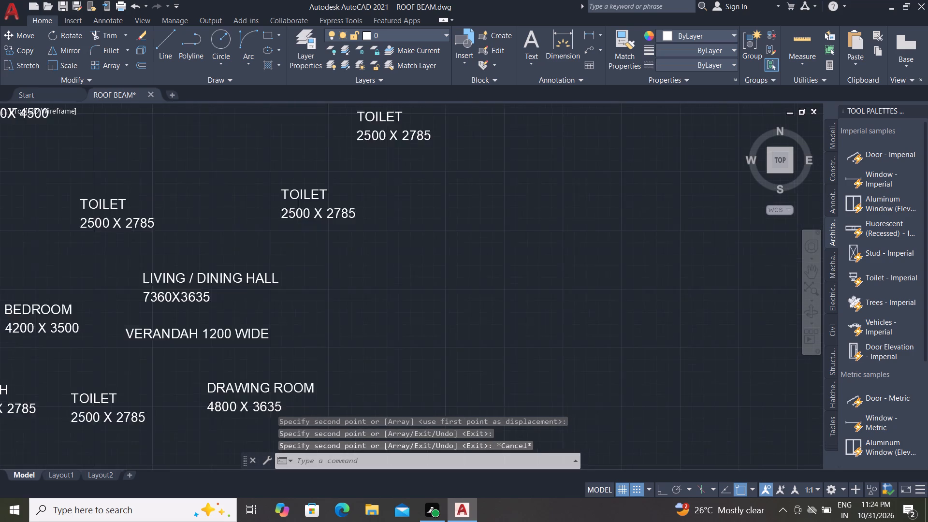
triple_click(290, 212)
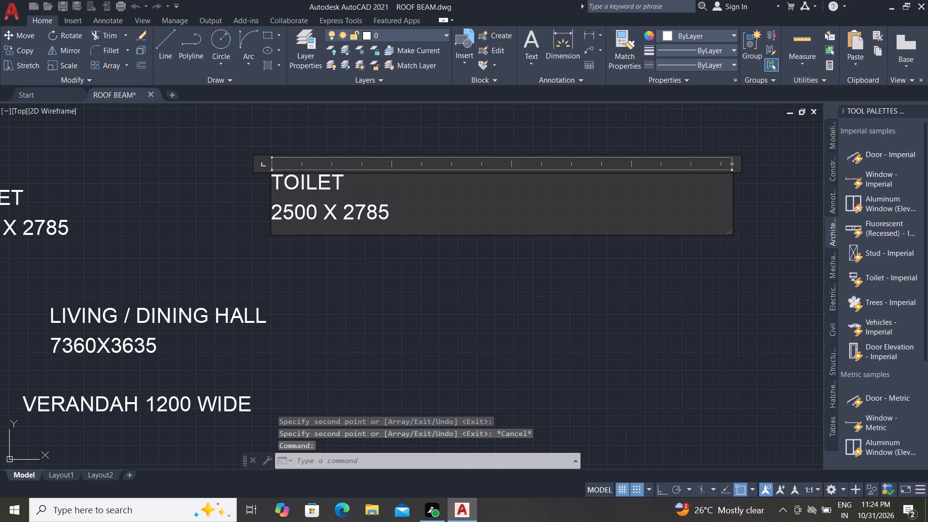
left_click(343, 185)
key("BackSpace")
key("BackSpace")
key("BackSpace")
key("BackSpace")
key("BackSpace")
key("BackSpace")
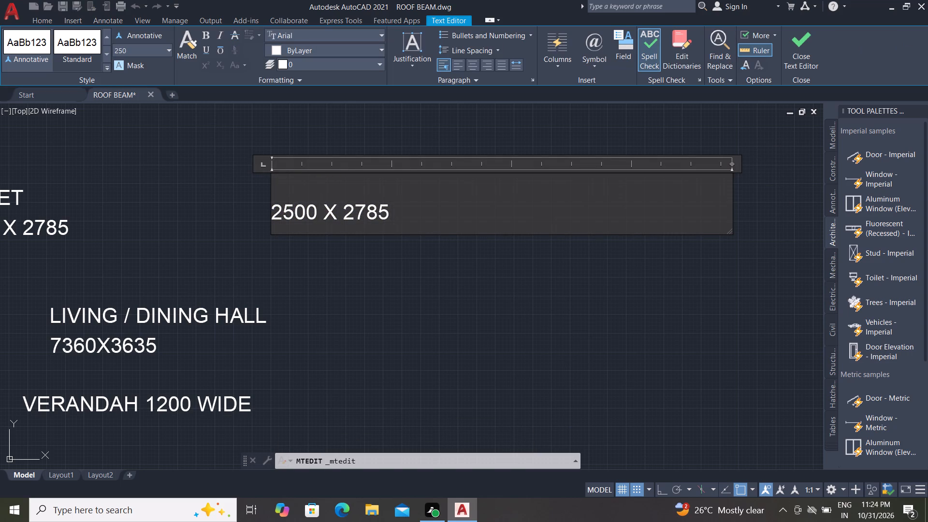
type("DRESS")
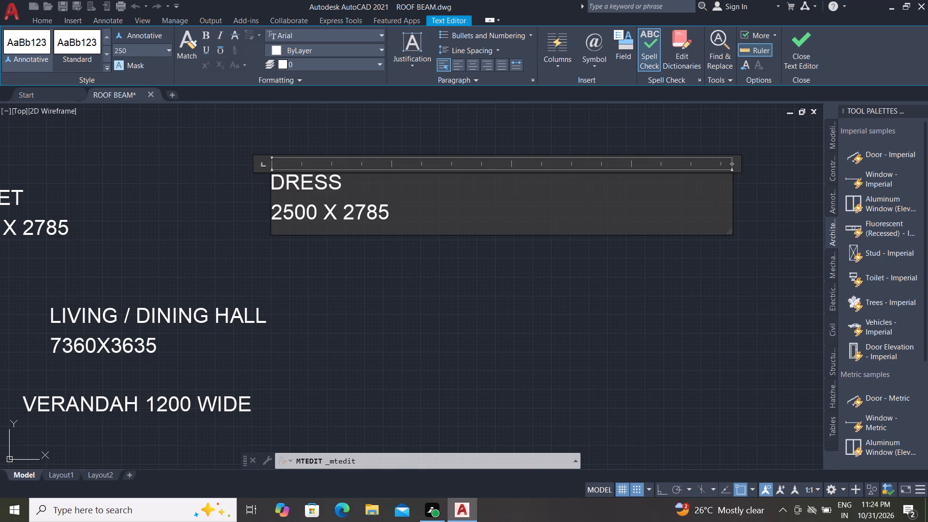
Change the size line under DRESS to 2500 X 1600 and finish editing the label.
scroll(388, 218, "up", 2)
left_click(401, 214)
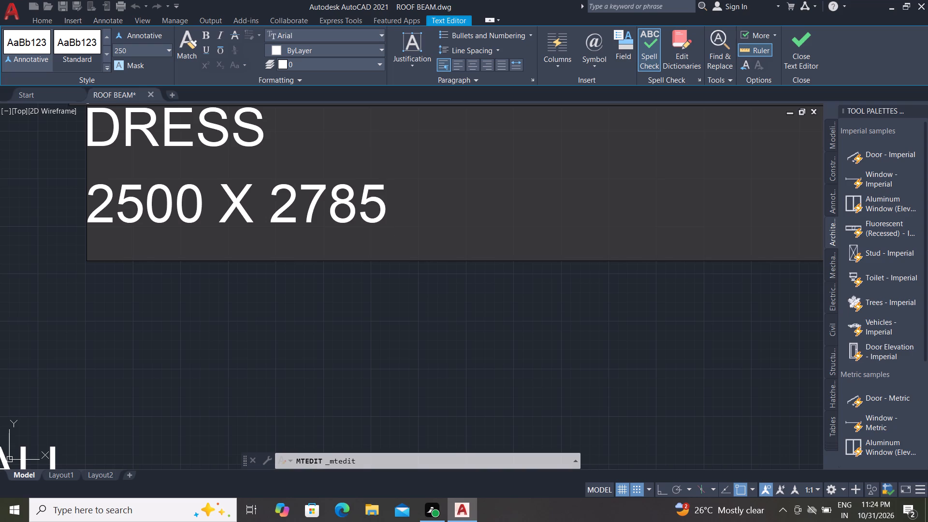
key("BackSpace")
key("BackSpace")
key("BackSpace")
key("BackSpace")
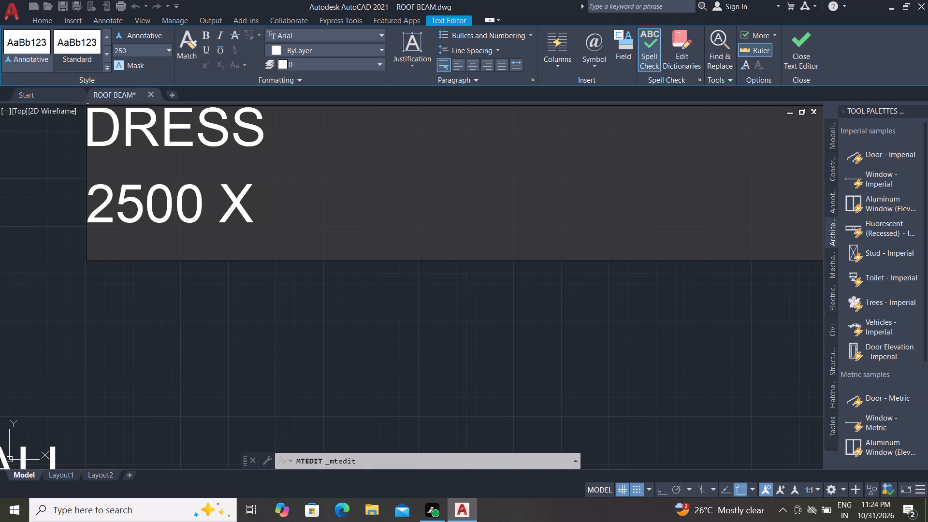
key("1")
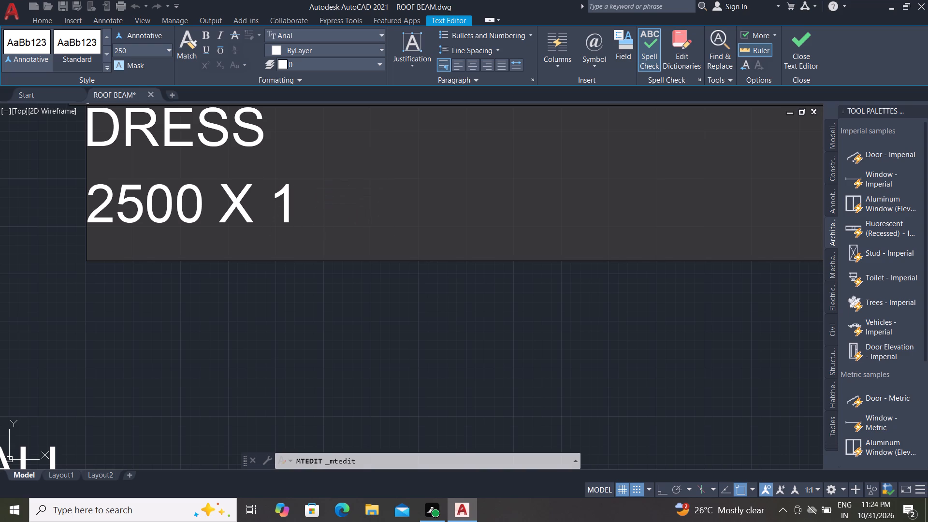
key("6")
type("00")
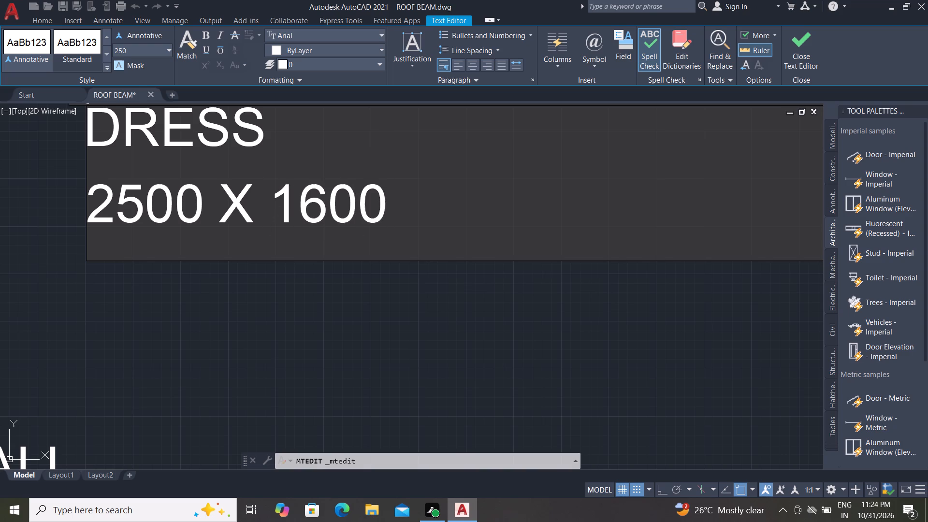
left_click(210, 301)
Move the TOILET 1800X 2785 label from beside the floor plan into the narrow room at the plan's northwest corner.
scroll(272, 330, "down", 6)
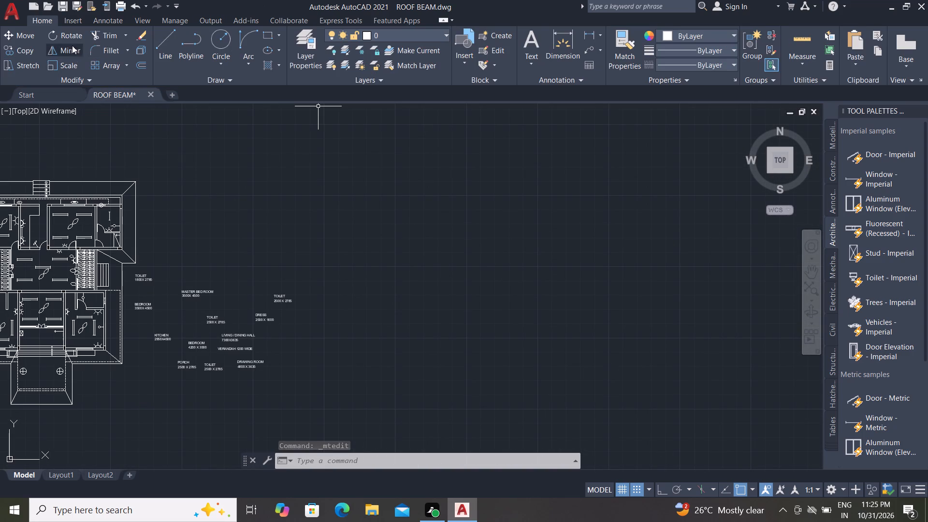
left_click(20, 33)
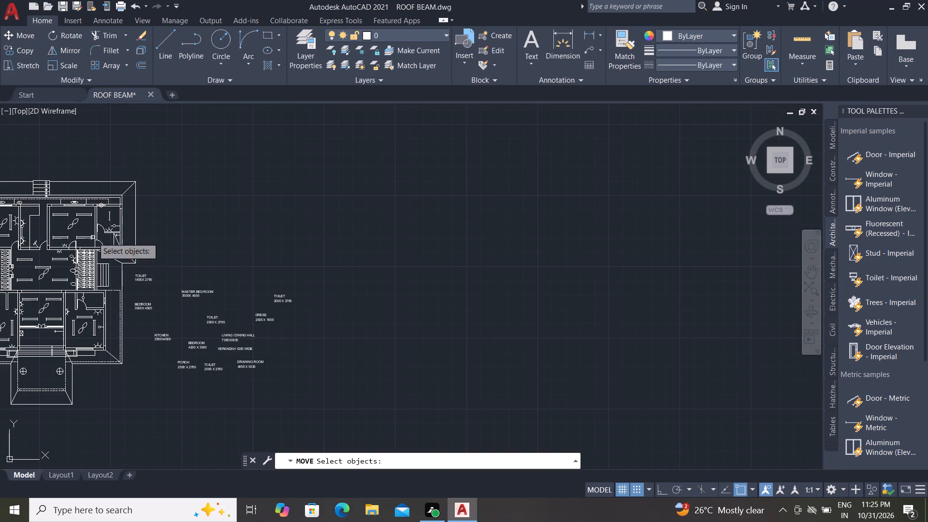
scroll(105, 260, "up", 2)
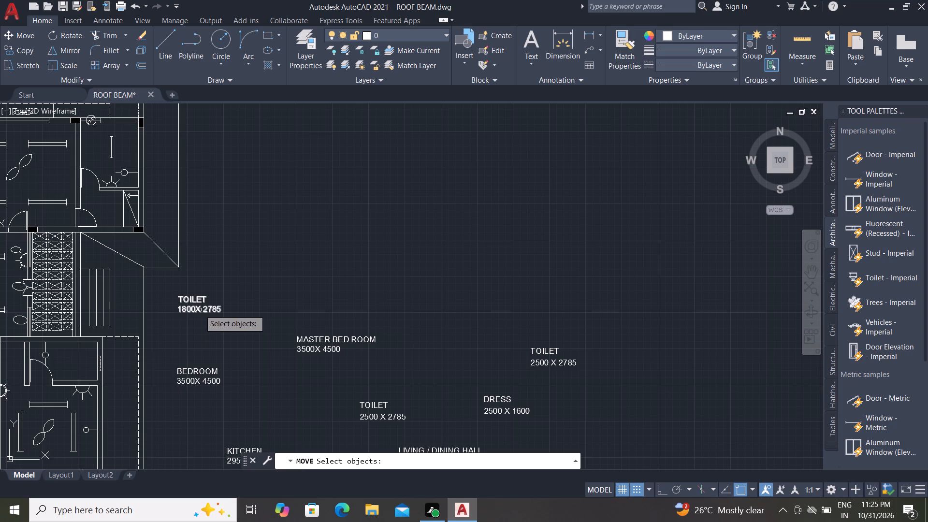
left_click(196, 309)
right_click(196, 309)
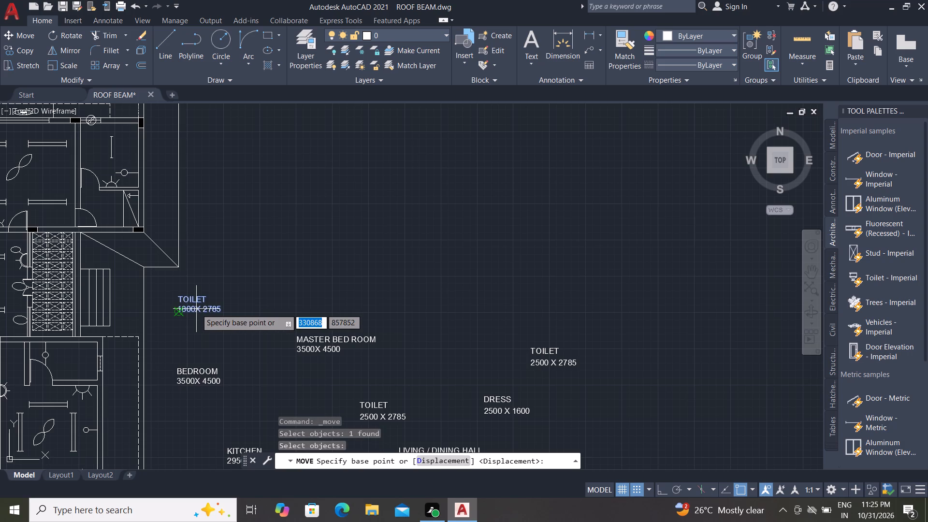
left_click(196, 309)
scroll(245, 295, "down", 1)
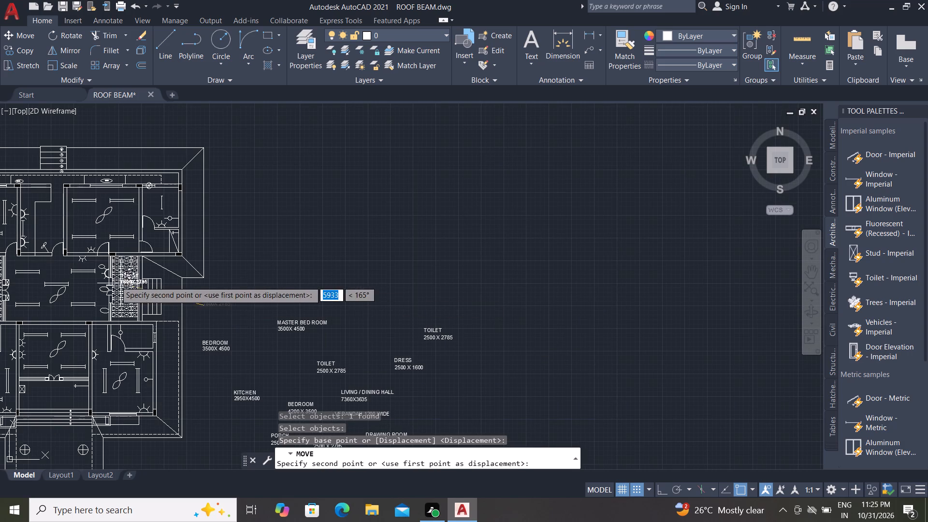
middle_click(288, 253)
scroll(290, 254, "down", 2)
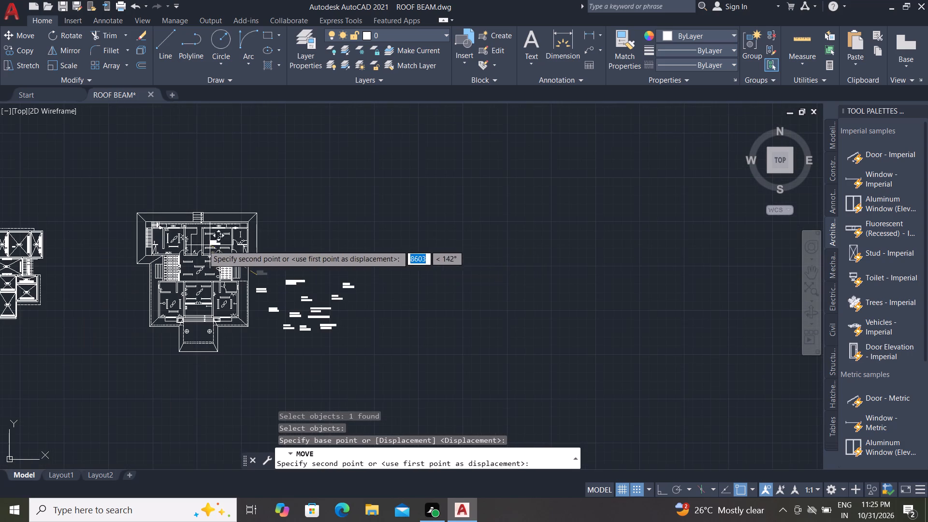
scroll(137, 229, "up", 3)
scroll(193, 265, "up", 3)
scroll(209, 244, "down", 1)
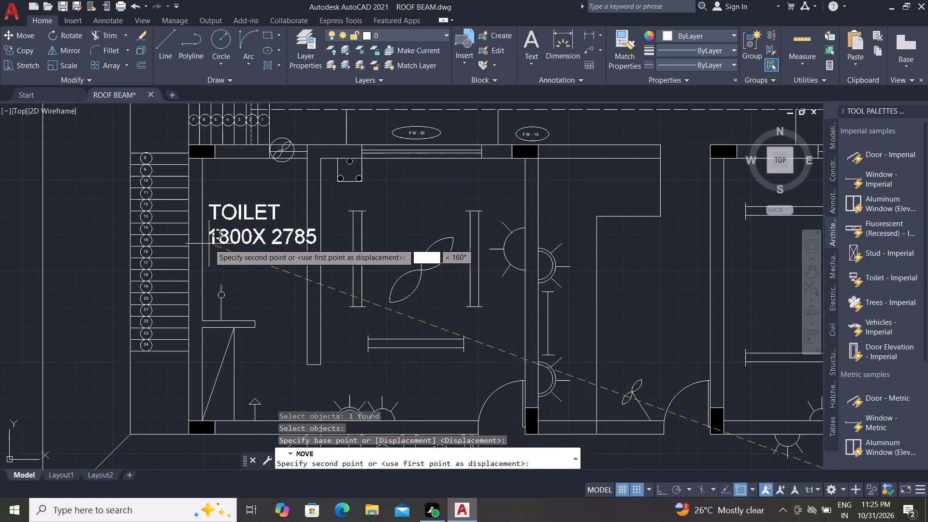
left_click(196, 238)
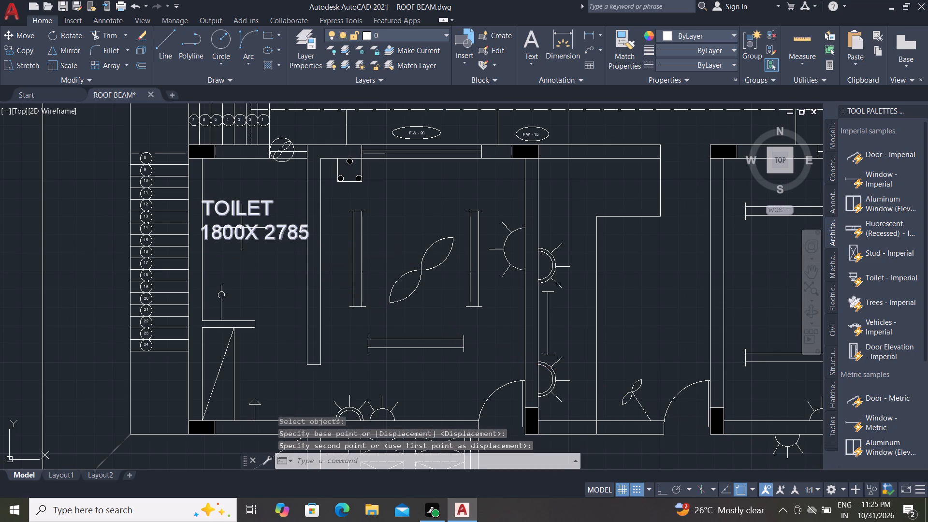
key("Escape")
key("Escape")
key("Escape")
scroll(391, 233, "down", 1)
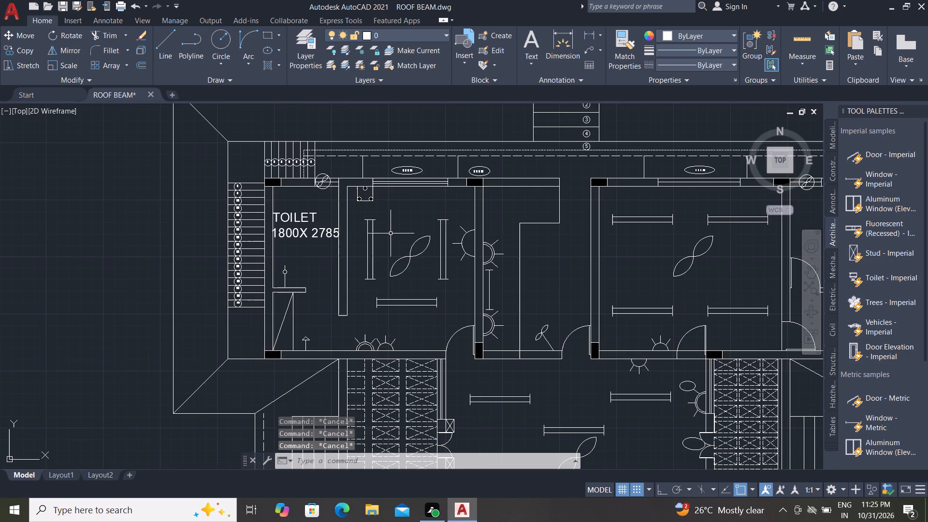
scroll(389, 238, "down", 1)
scroll(496, 253, "down", 1)
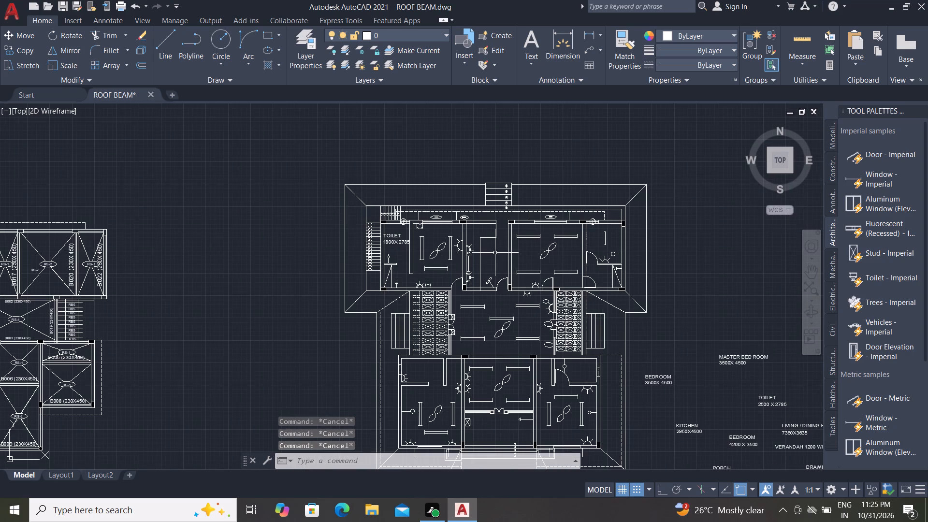
Copy the BEDROOM 3500X 4500 label from beside the plan into the room just east of the northwest toilet.
scroll(669, 385, "up", 1)
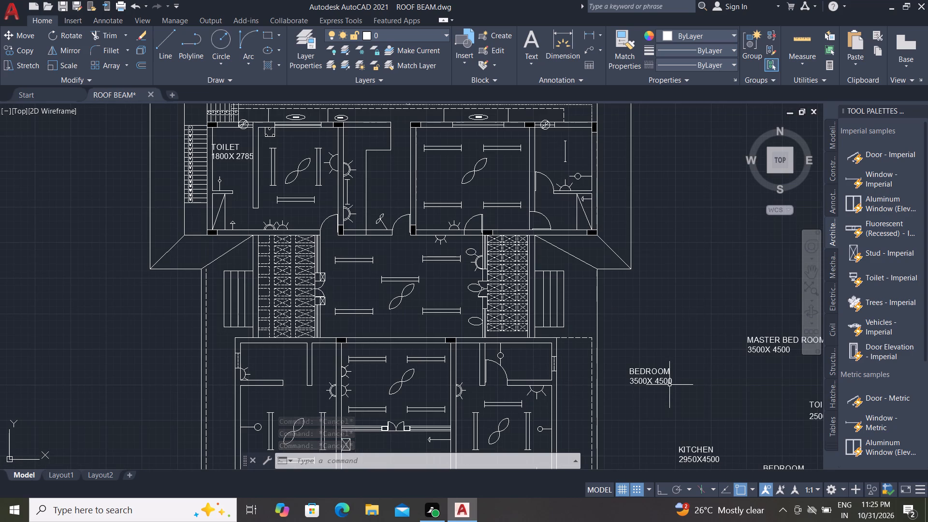
scroll(667, 383, "up", 1)
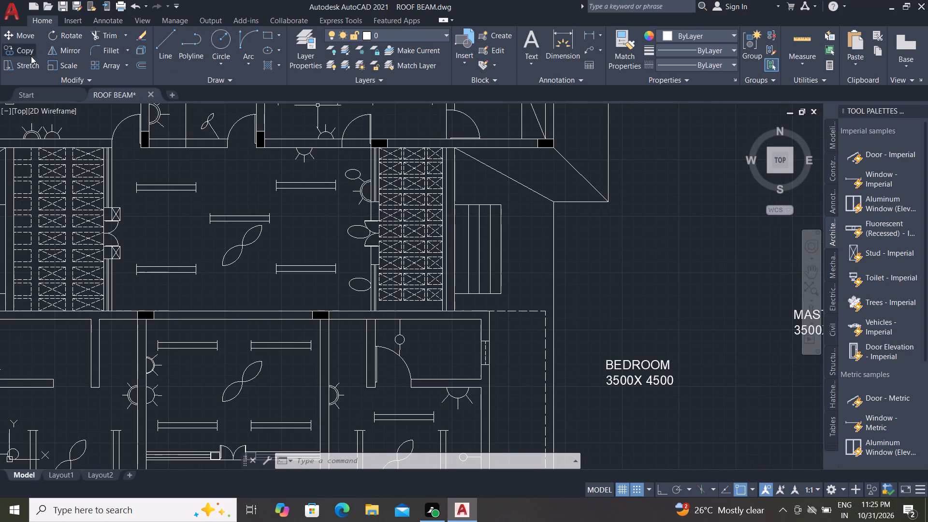
left_click(23, 44)
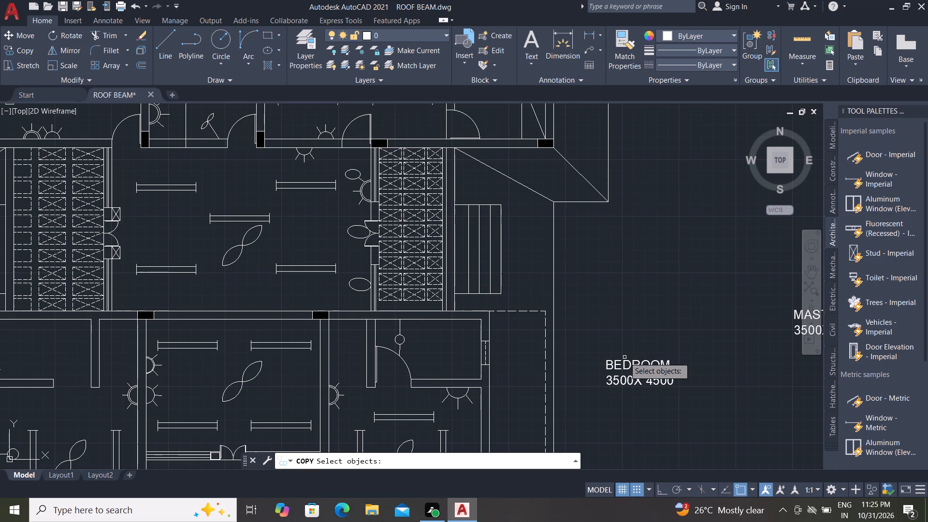
left_click(622, 367)
right_click(623, 366)
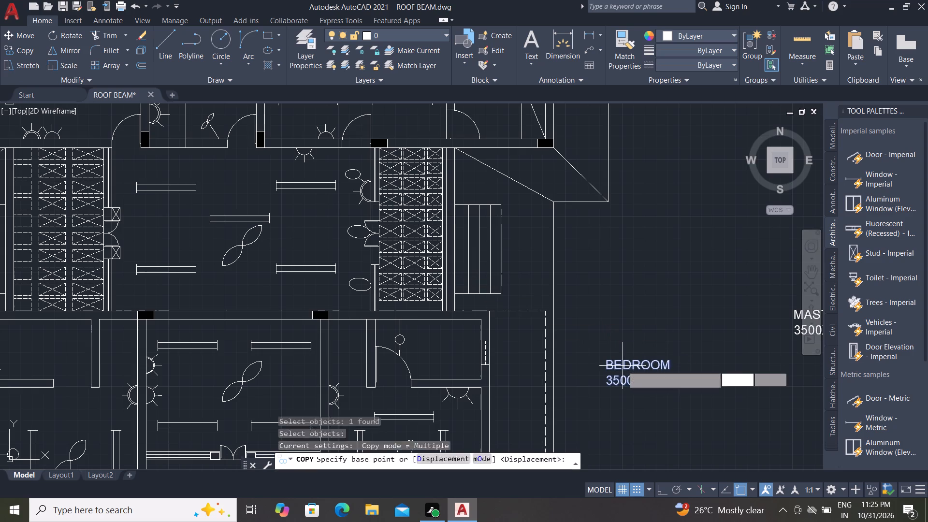
left_click(623, 366)
scroll(439, 320, "down", 2)
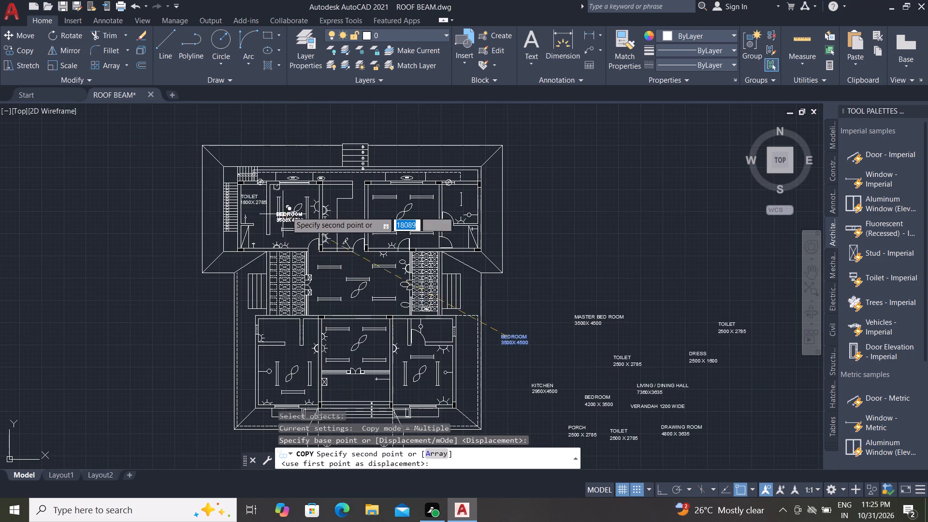
scroll(291, 208, "up", 4)
scroll(280, 193, "down", 1)
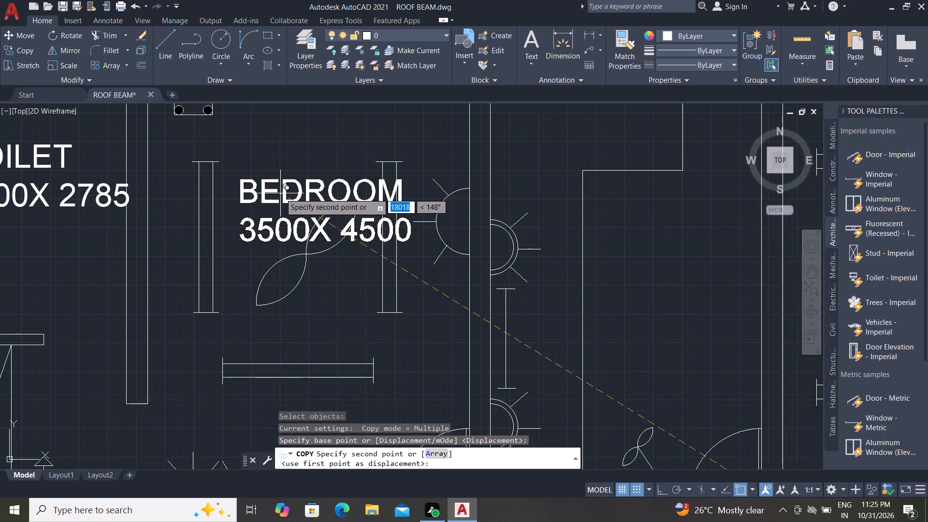
scroll(280, 193, "down", 1)
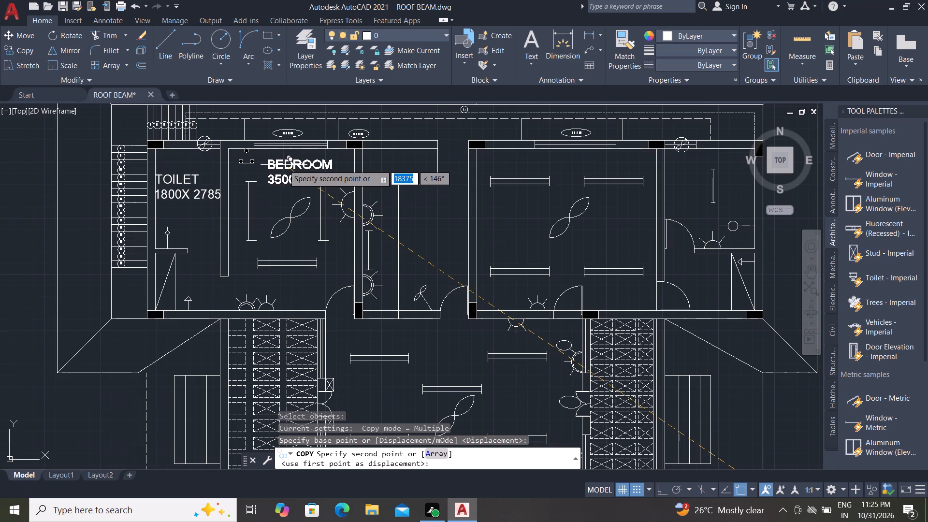
left_click(284, 165)
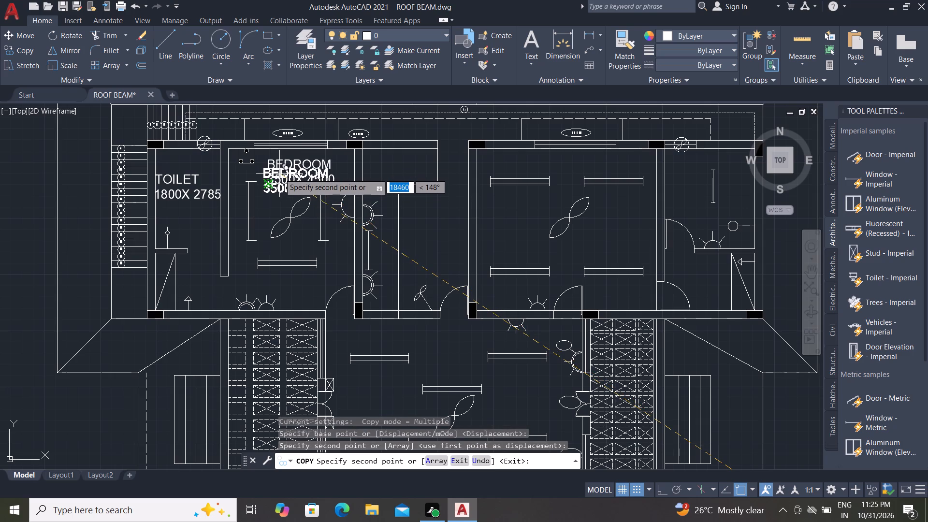
key("Escape")
Move the KITCHEN 2950X4500 label into the room between the northern bedroom and the large northeast room.
scroll(280, 174, "down", 3)
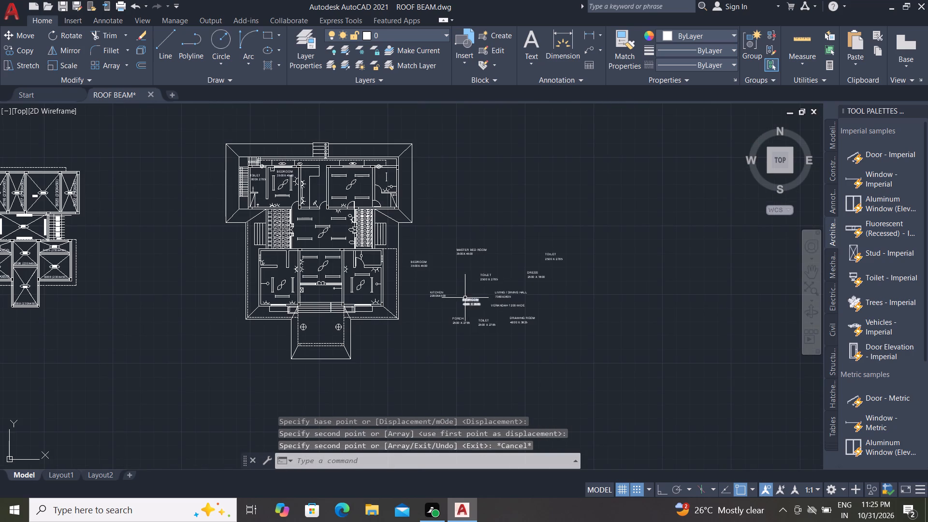
scroll(446, 294, "up", 2)
left_click(433, 294)
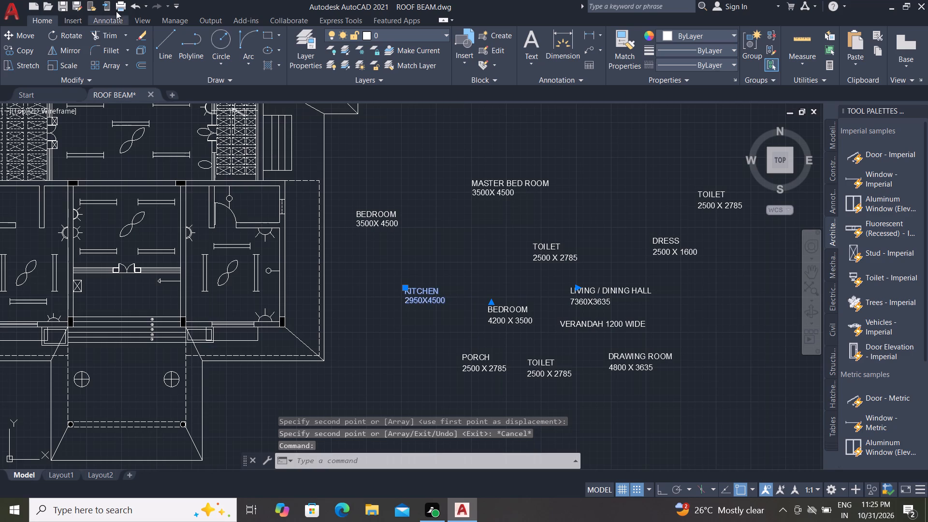
left_click(15, 31)
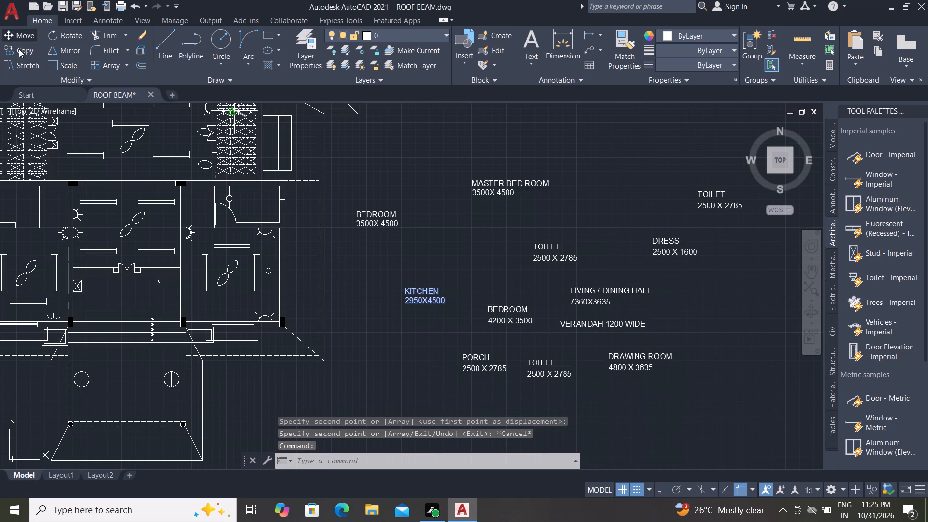
left_click(418, 293)
scroll(429, 298, "down", 1)
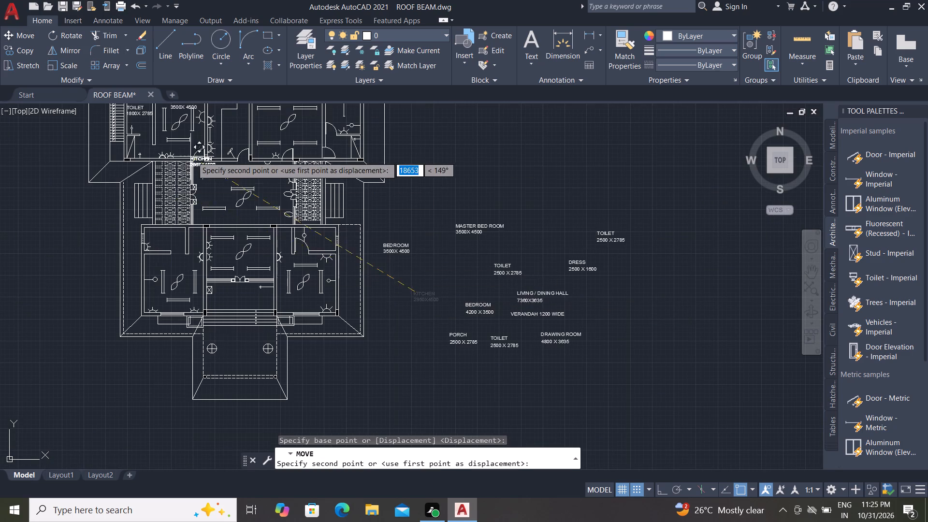
scroll(198, 159, "down", 1)
scroll(206, 134, "up", 4)
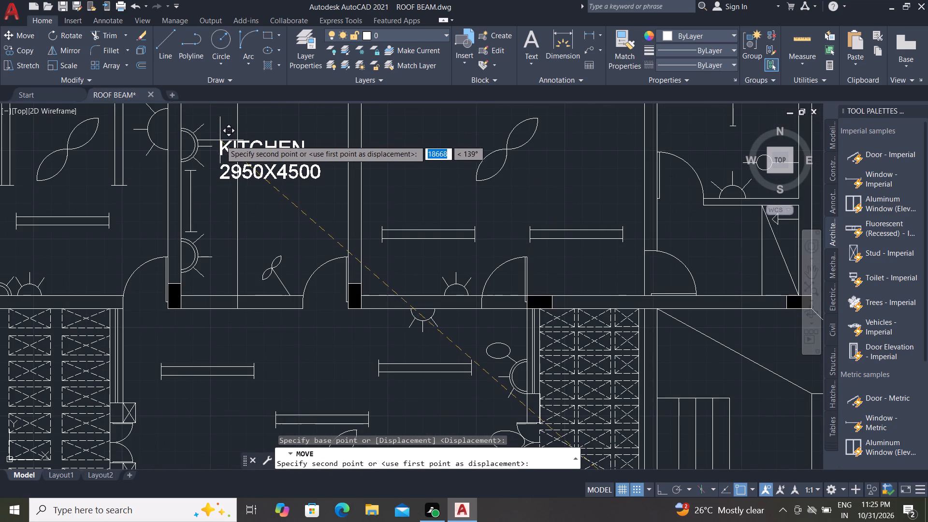
left_click(221, 140)
Copy the MASTER BED ROOM 3500X 4500 label into the large room east of the kitchen.
scroll(218, 159, "down", 2)
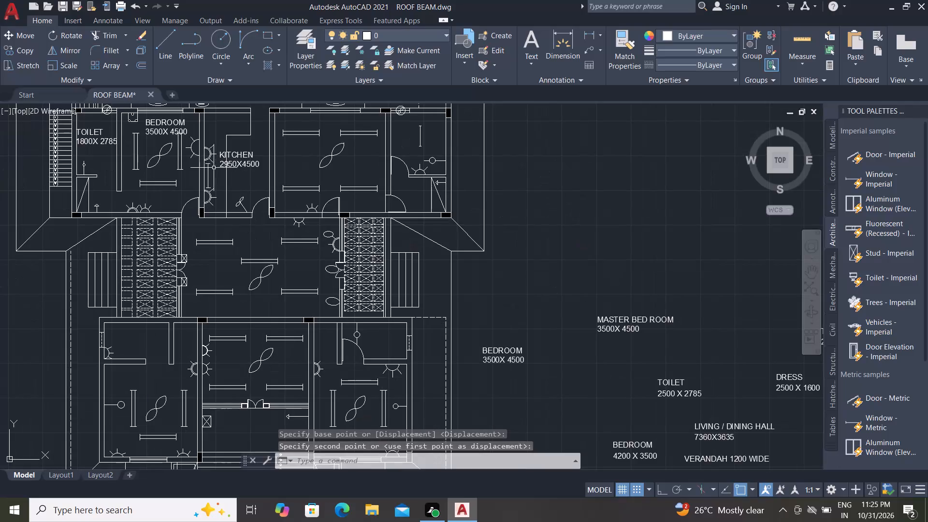
left_click(635, 325)
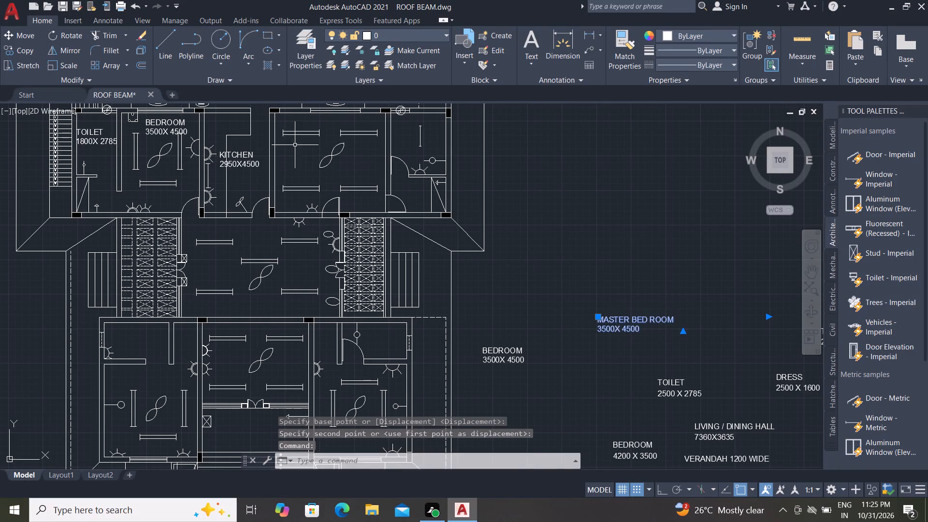
left_click(11, 49)
left_click(606, 318)
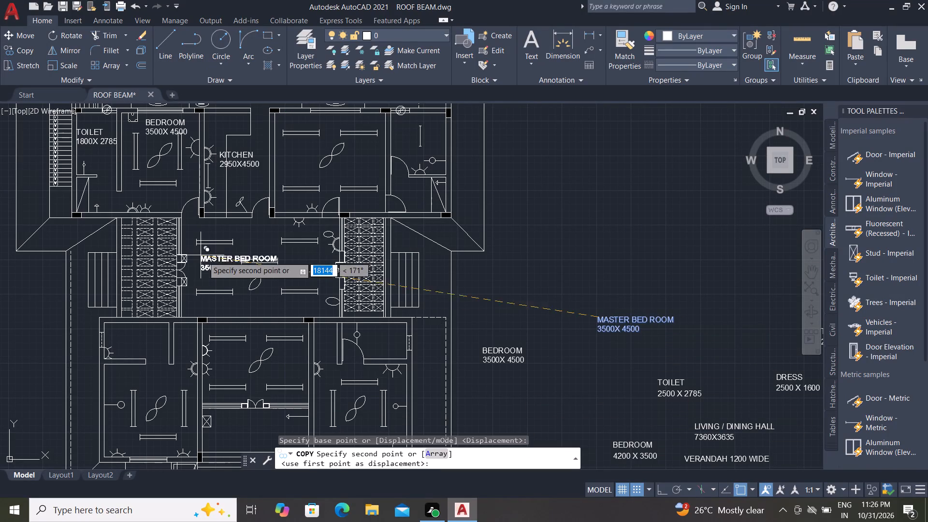
scroll(301, 159, "up", 2)
scroll(301, 159, "down", 2)
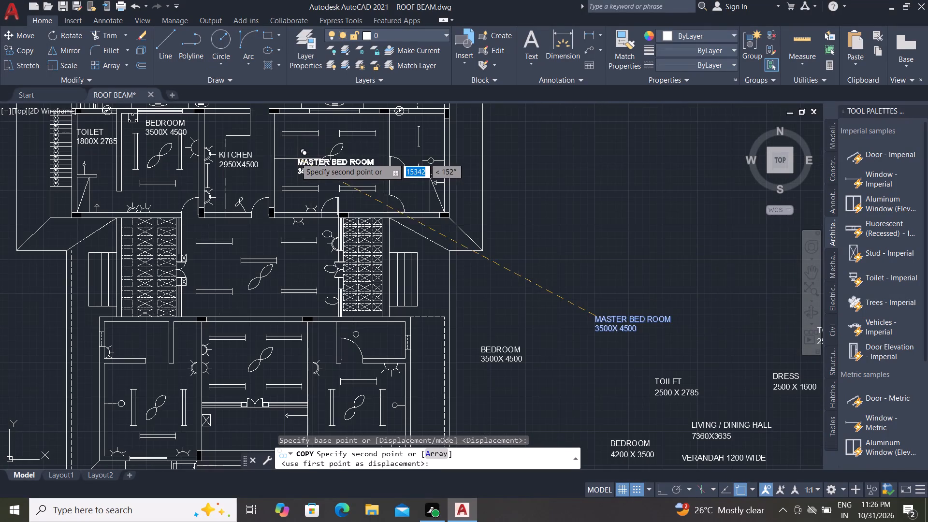
left_click(293, 122)
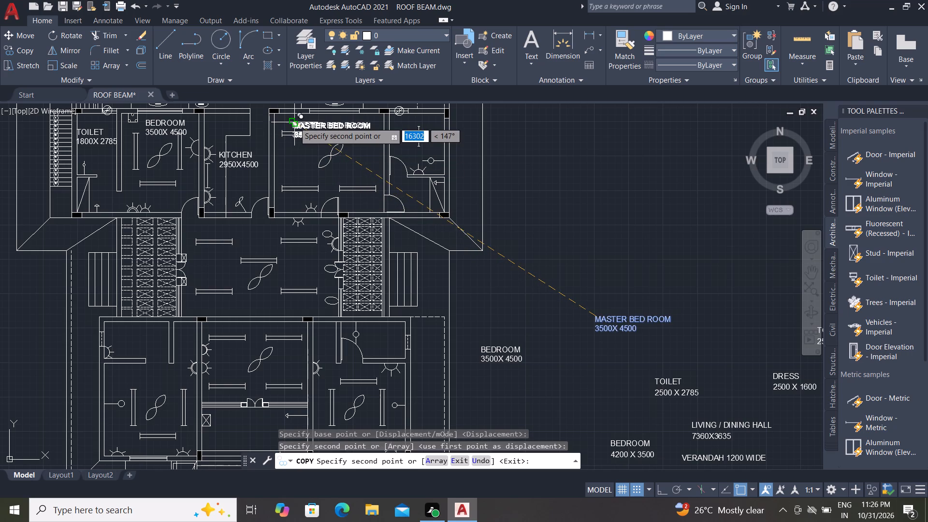
key("Escape")
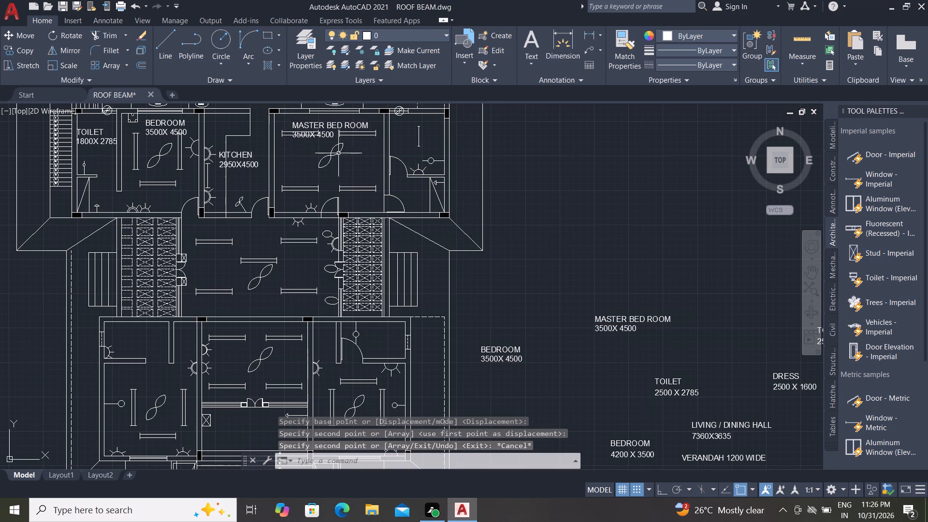
Copy the northeasternmost TOILET 2500 X 2785 label beside the plan into the narrow room east of the master bedroom.
scroll(377, 177, "down", 2)
scroll(551, 249, "up", 2)
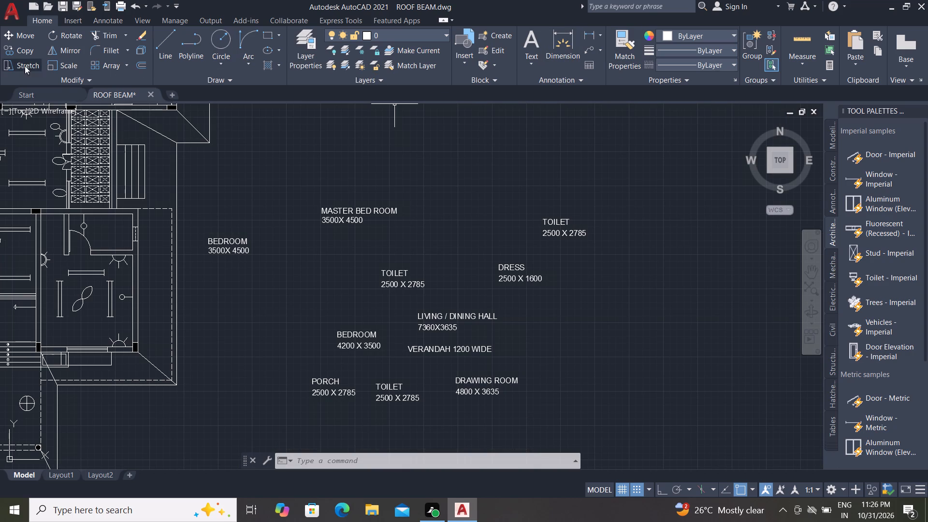
left_click(29, 46)
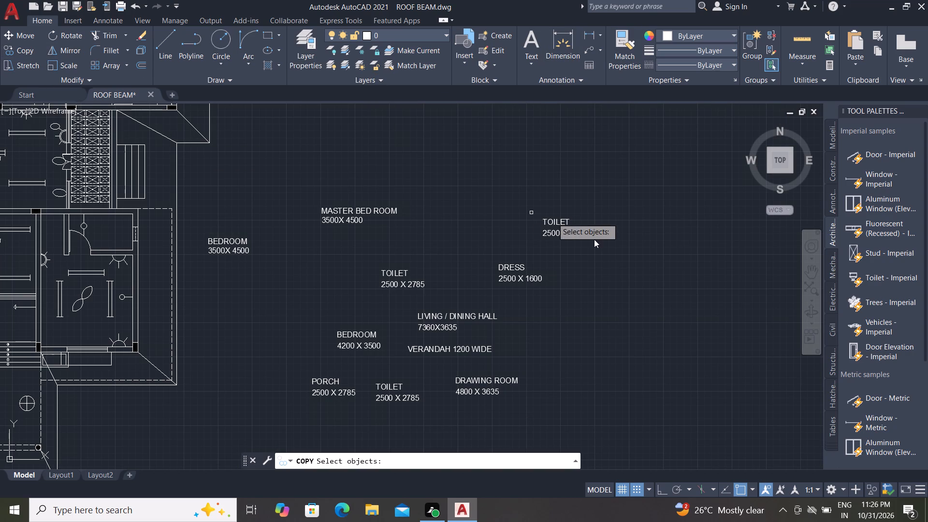
left_click(552, 222)
right_click(554, 221)
left_click(556, 220)
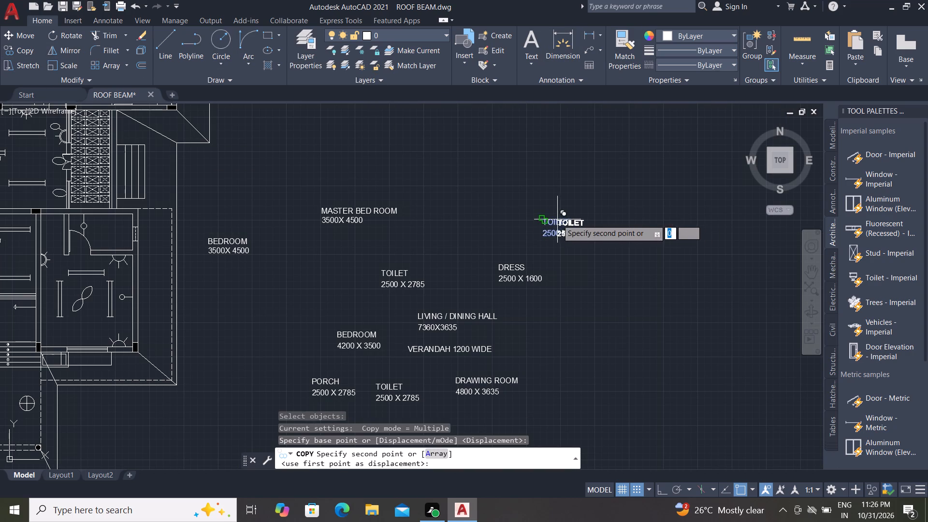
scroll(570, 251, "down", 1)
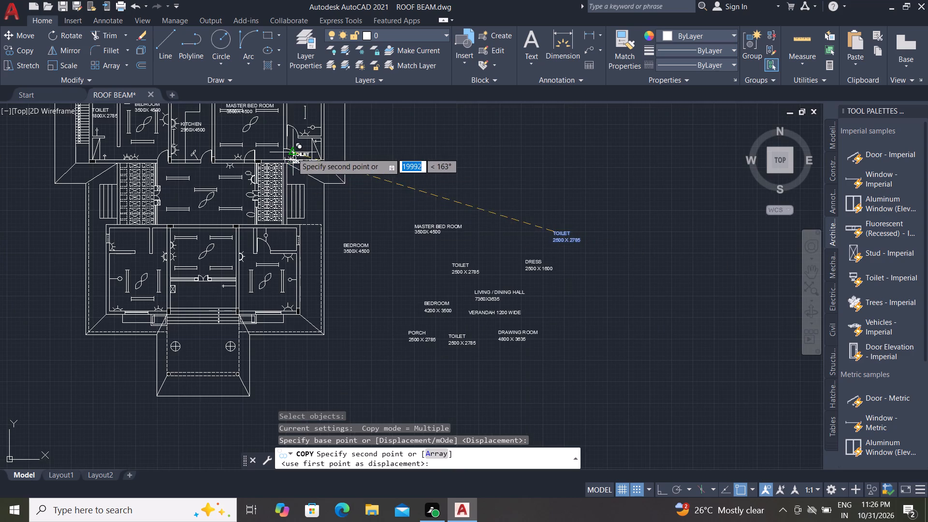
middle_click_drag(300, 157, 322, 250)
scroll(316, 209, "up", 2)
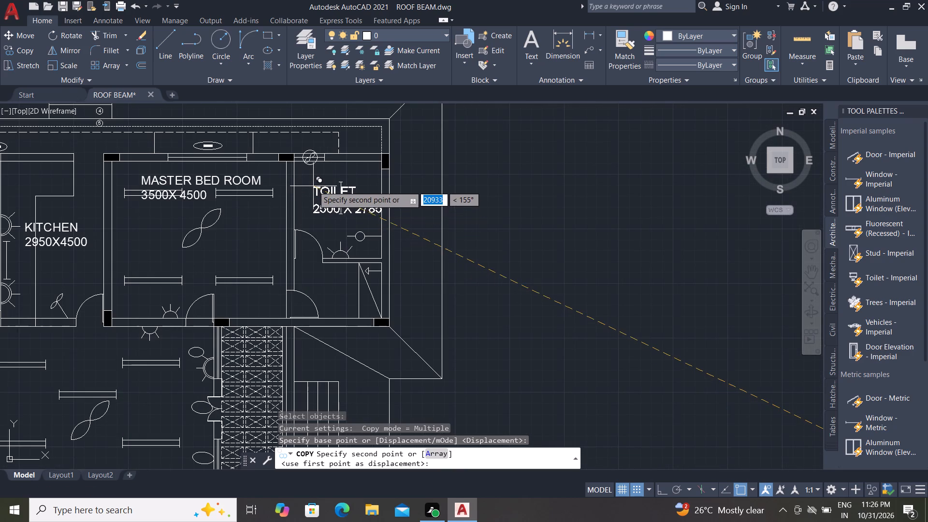
left_click(306, 182)
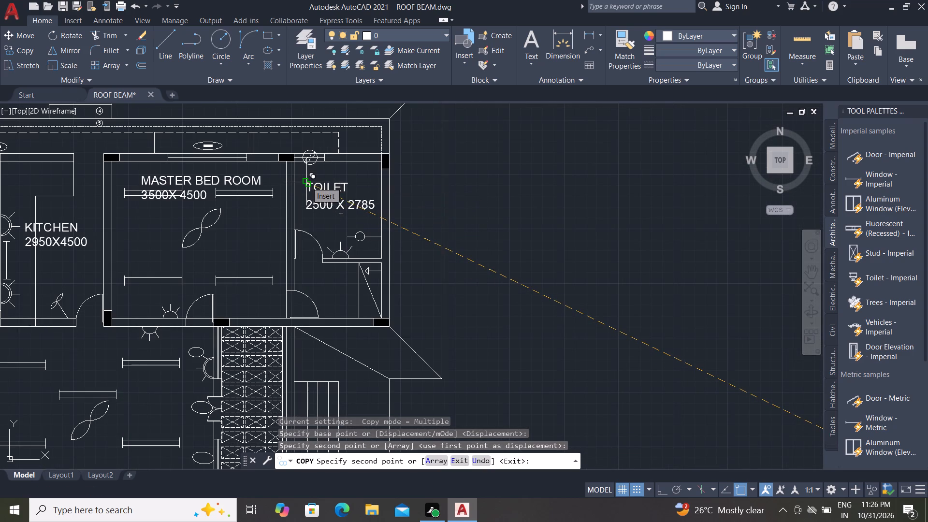
key("Escape")
Copy the DRESS 2500 X 1600 label into the space below the TOILET label at the plan's northeast corner.
scroll(319, 166, "down", 2)
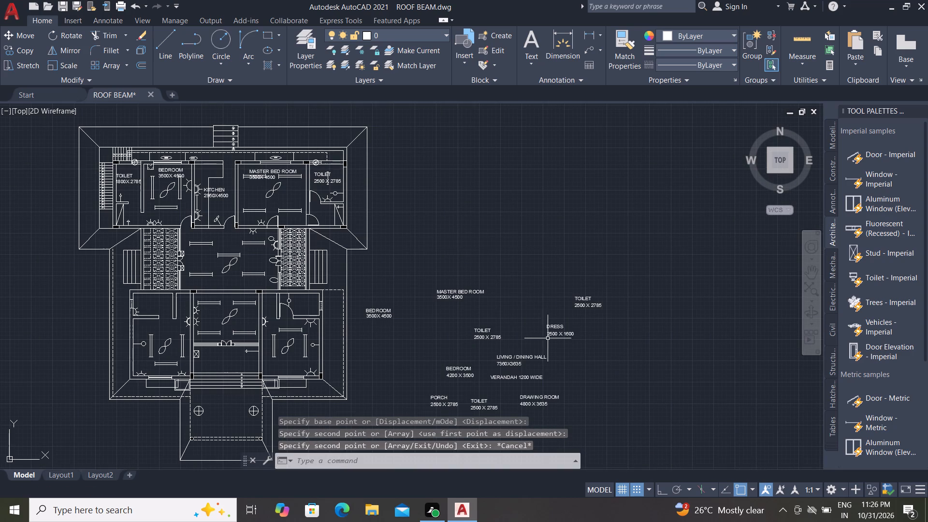
scroll(551, 337, "up", 1)
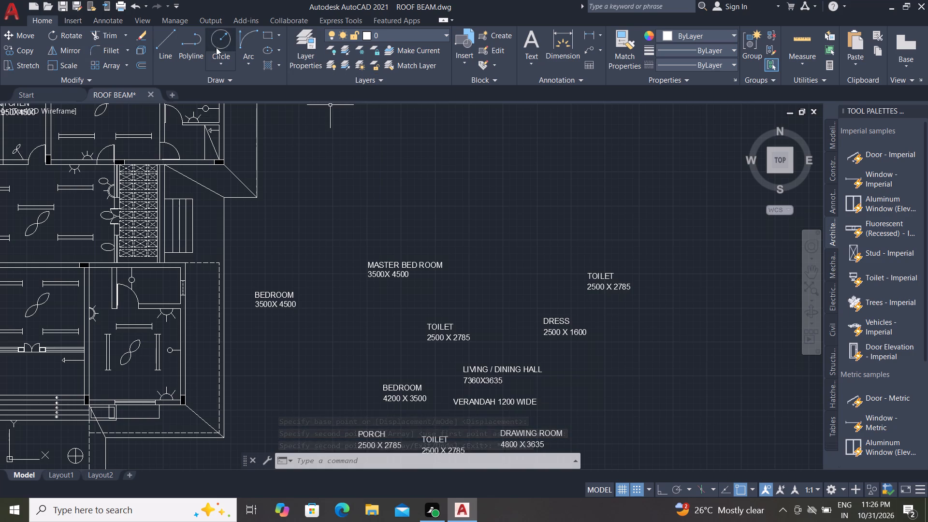
left_click(22, 51)
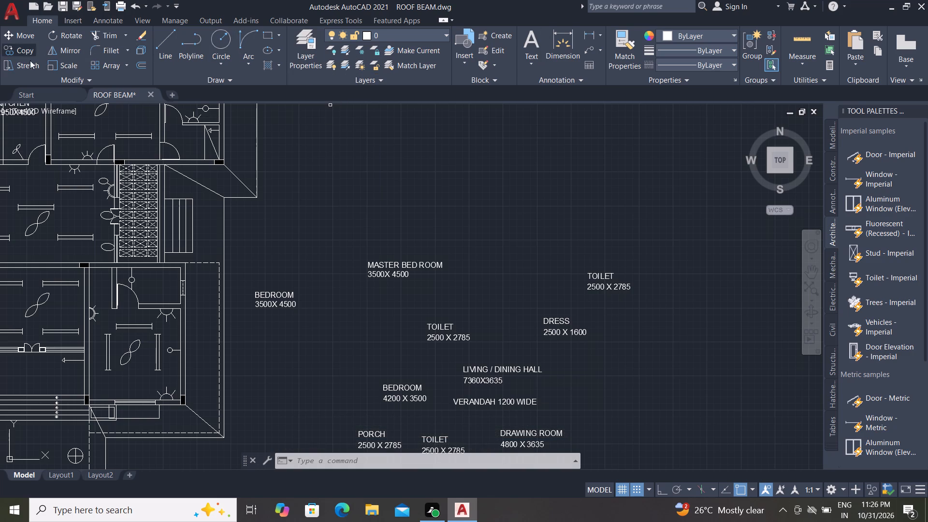
left_click(548, 322)
right_click(548, 322)
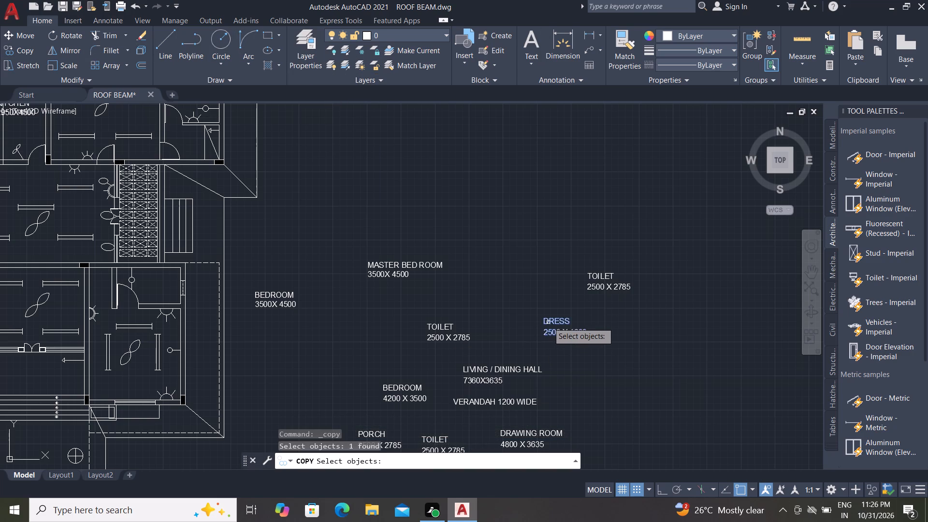
left_click(548, 322)
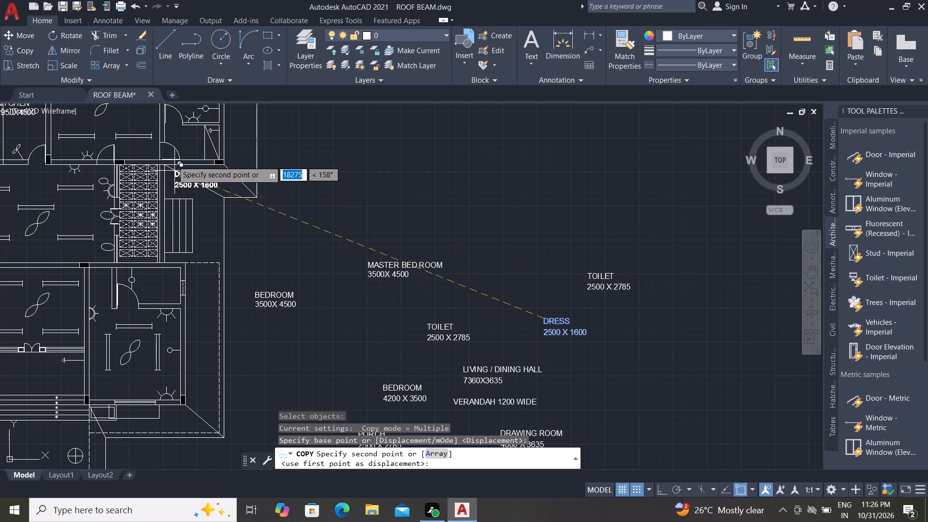
scroll(173, 148, "up", 2)
scroll(175, 147, "down", 1)
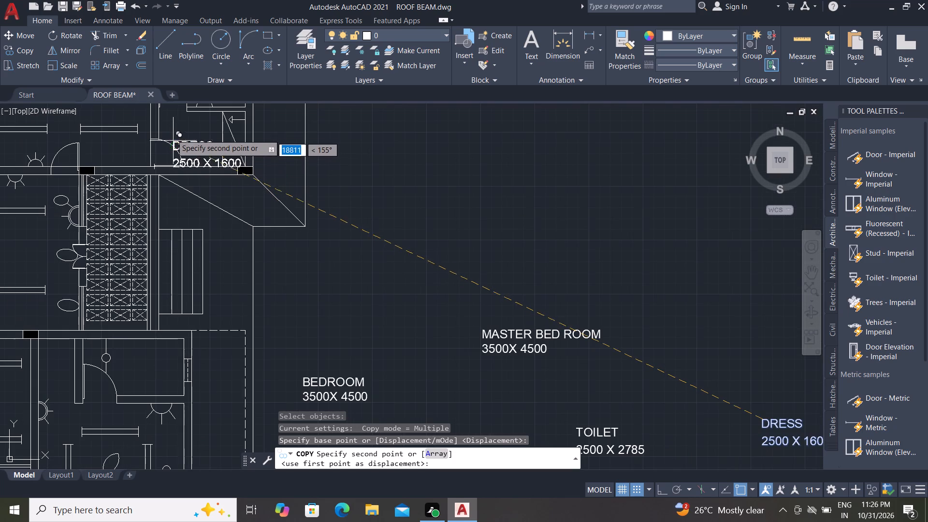
left_click(172, 128)
Place another copy of the DRESS 2500 X 1600 label in the space below the TOILET label at the plan's northwest corner.
scroll(368, 233, "down", 3)
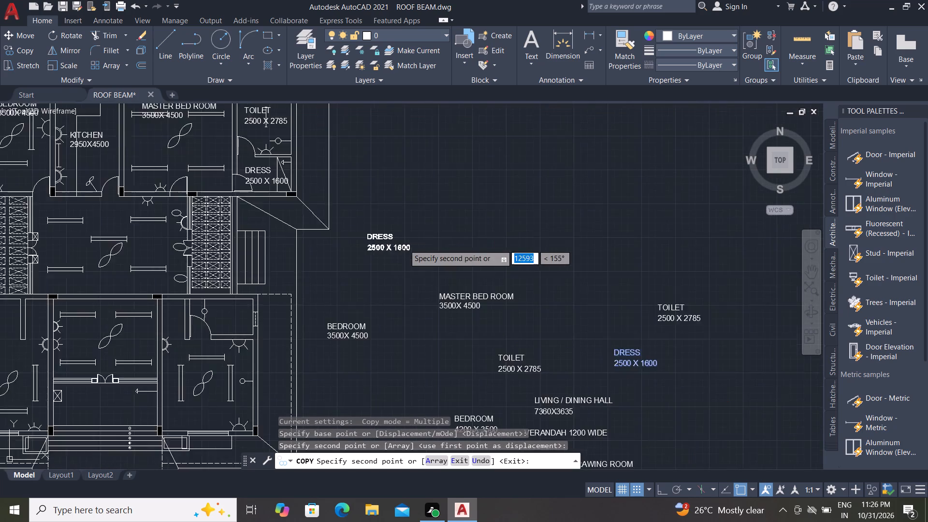
scroll(405, 245, "down", 1)
scroll(178, 213, "up", 2)
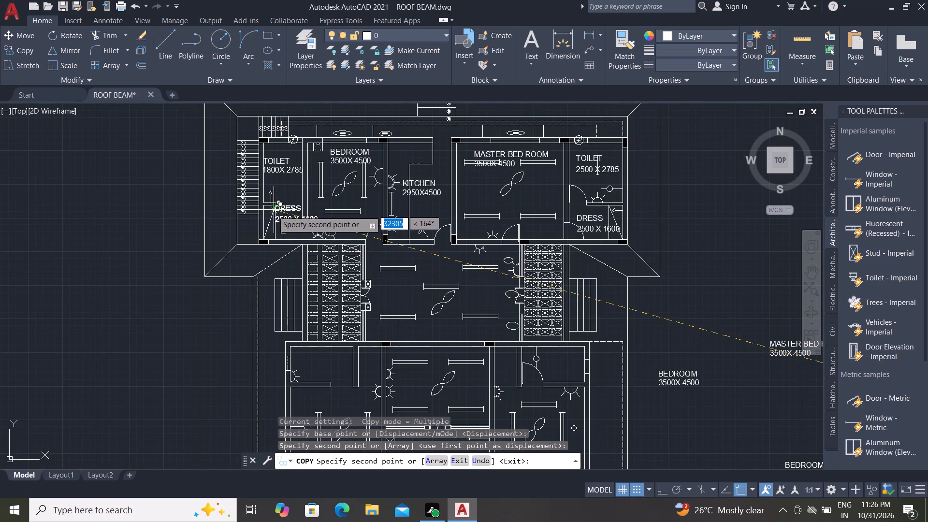
scroll(269, 215, "up", 4)
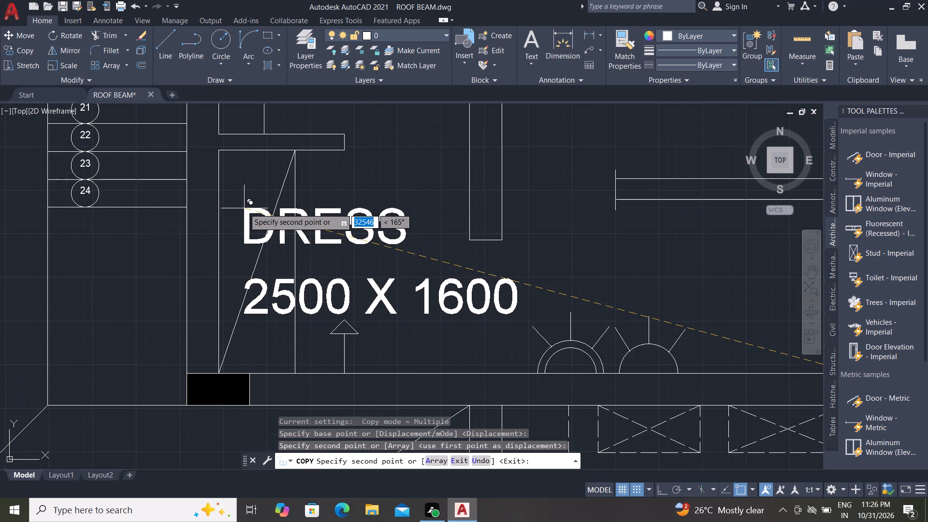
left_click(244, 208)
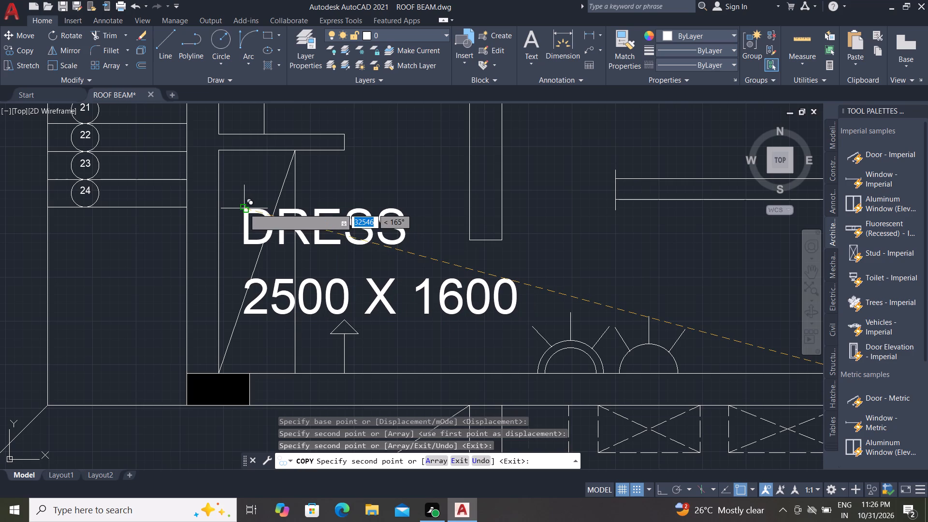
key("Escape")
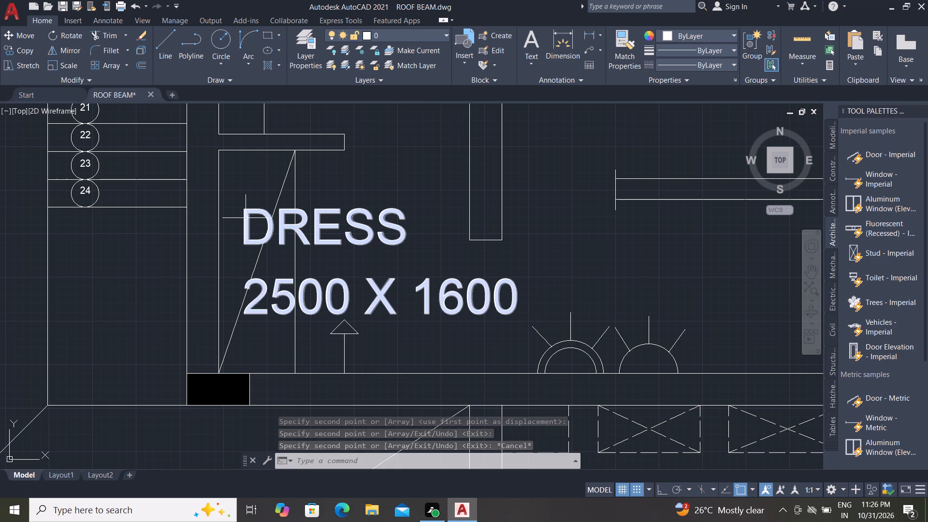
Change the size line of the northwest DRESS label to 1800 X 1600.
triple_click(284, 234)
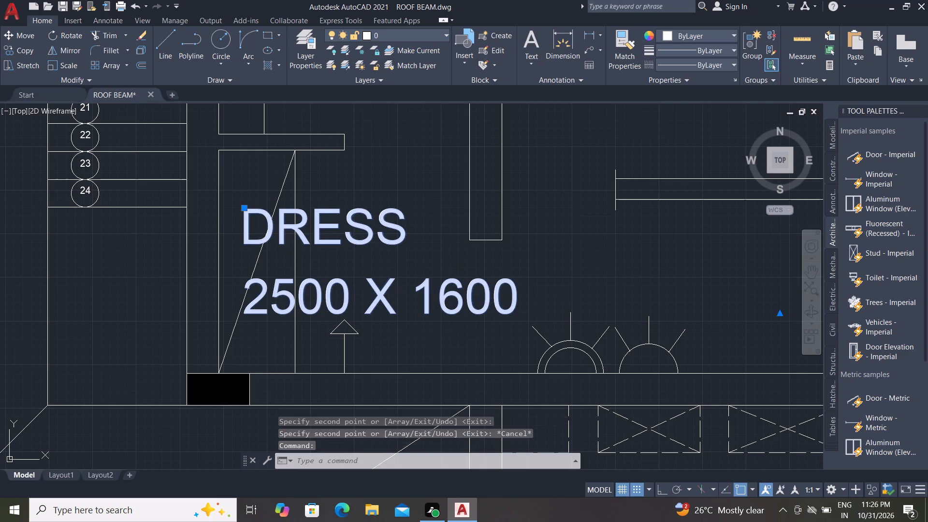
left_click(354, 295)
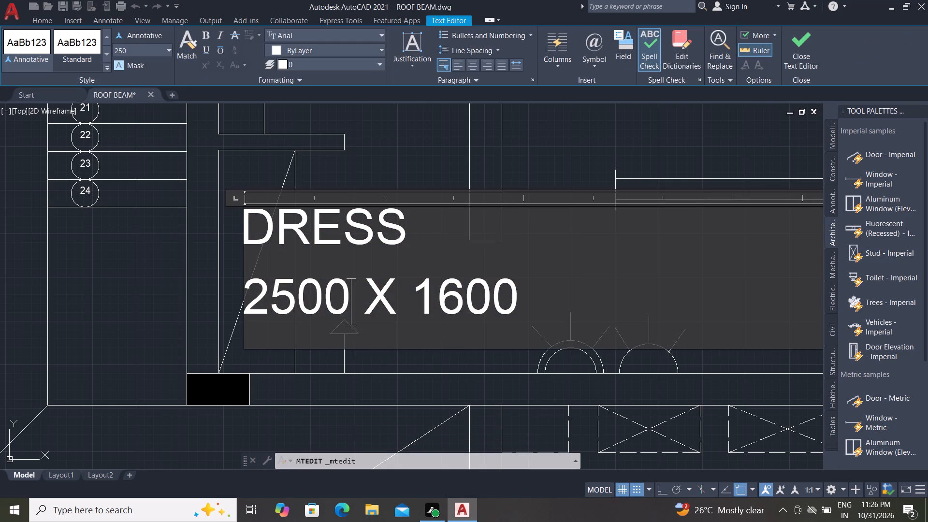
key("BackSpace")
key("BackSpace")
key("BackSpace")
key("BackSpace")
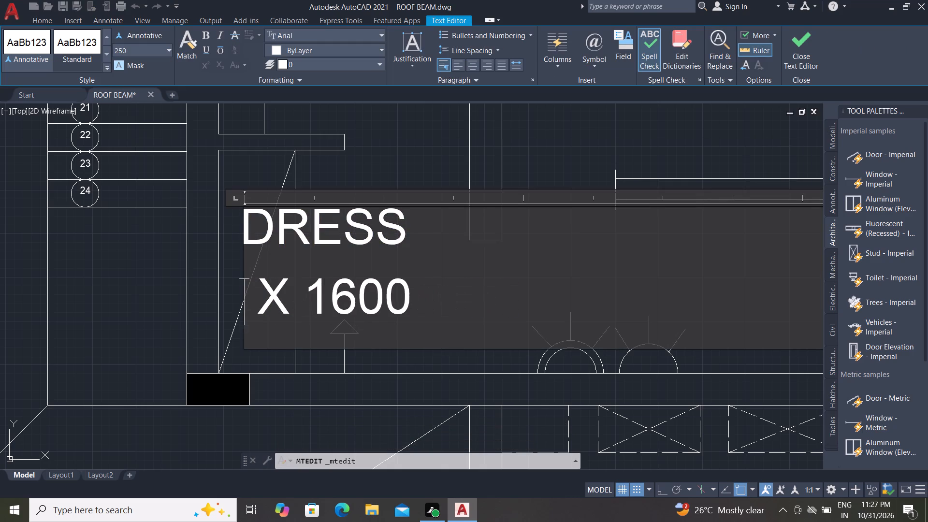
key("1")
type("800")
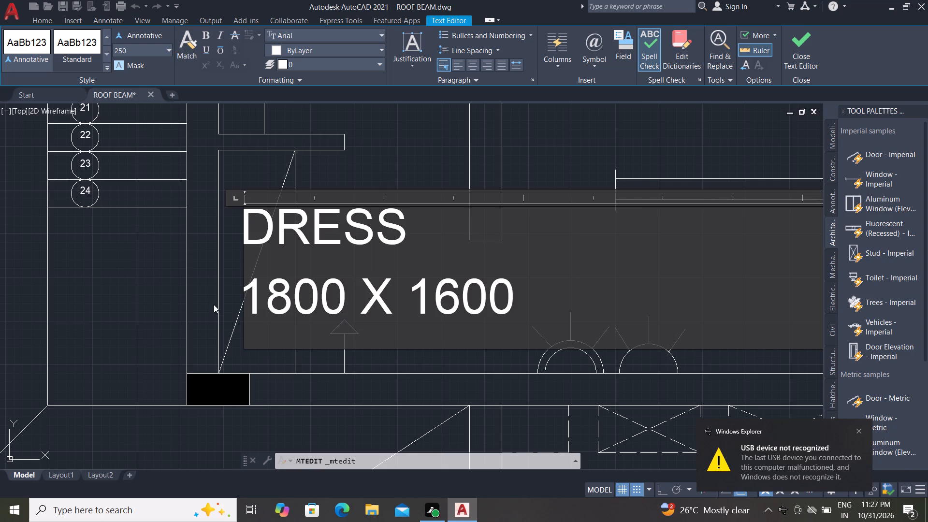
left_click(202, 295)
Change the size on the TOILET label southeast of the spare MASTER BED ROOM label, east of the plan, to 2920 X 1650.
scroll(294, 328, "down", 1)
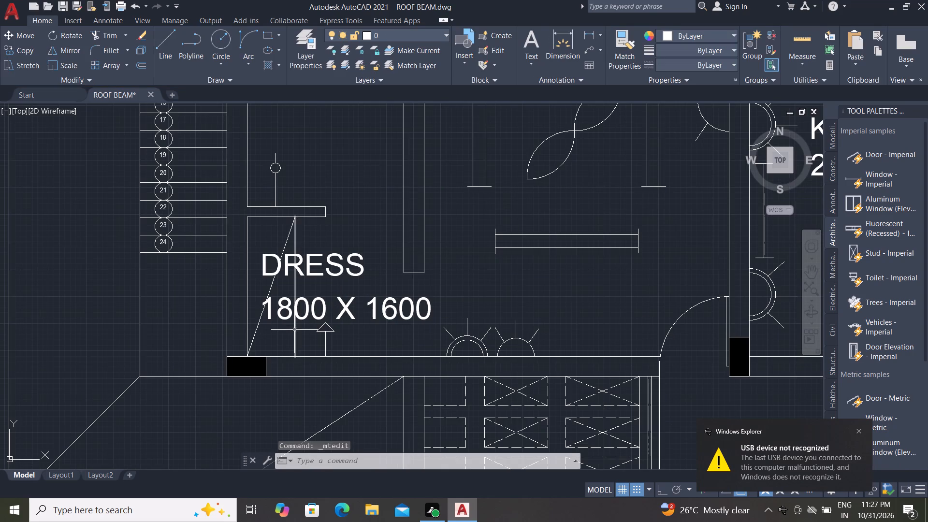
scroll(310, 263, "down", 1)
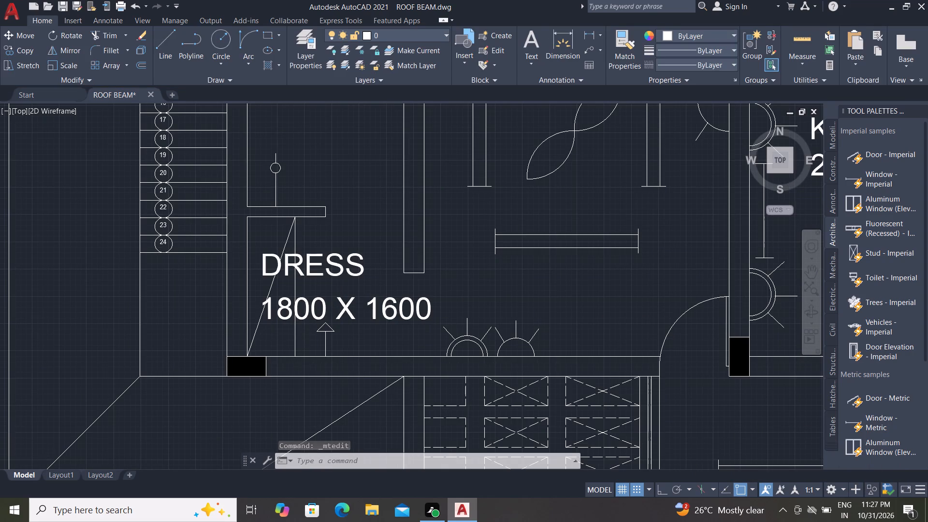
scroll(325, 260, "down", 3)
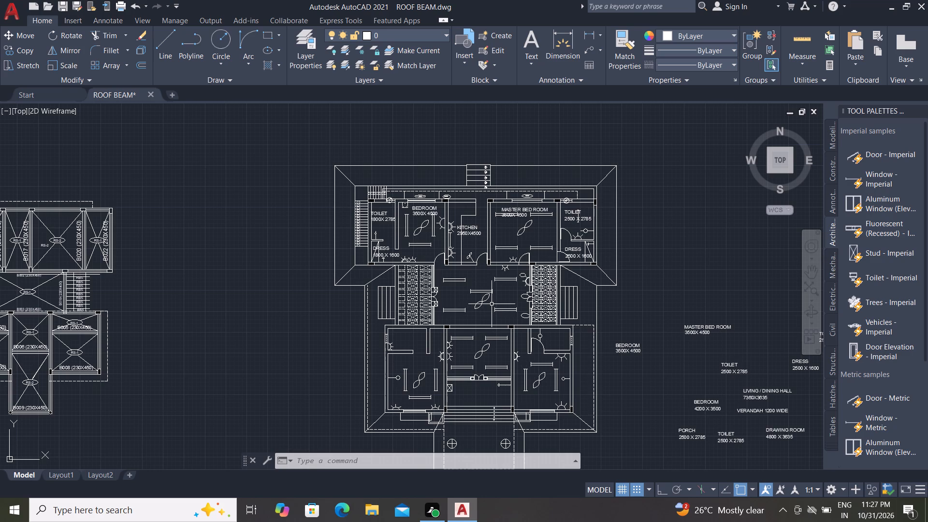
scroll(489, 303, "down", 1)
scroll(691, 340, "up", 1)
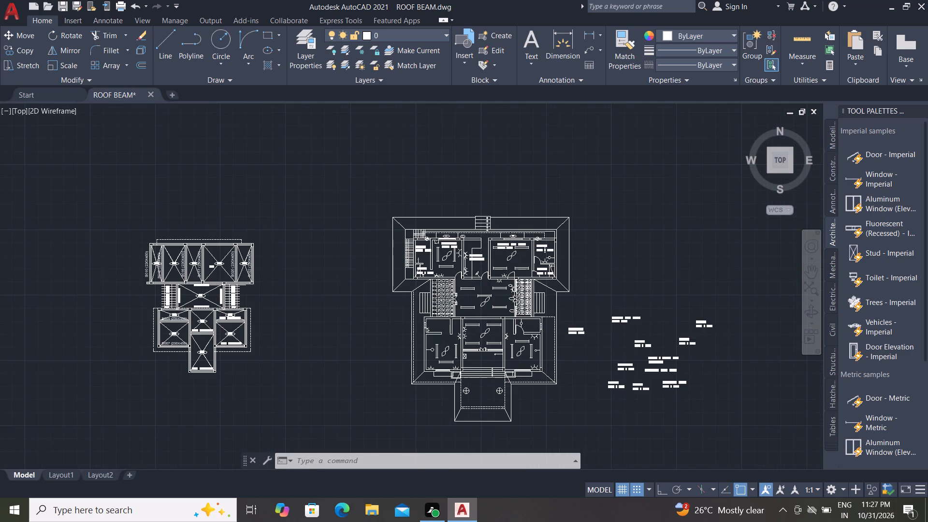
scroll(691, 340, "up", 1)
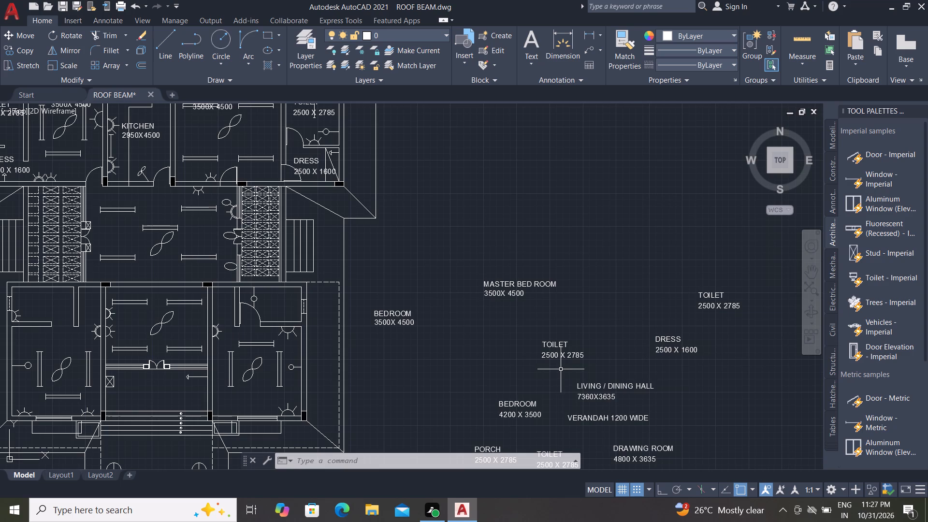
double_click(548, 345)
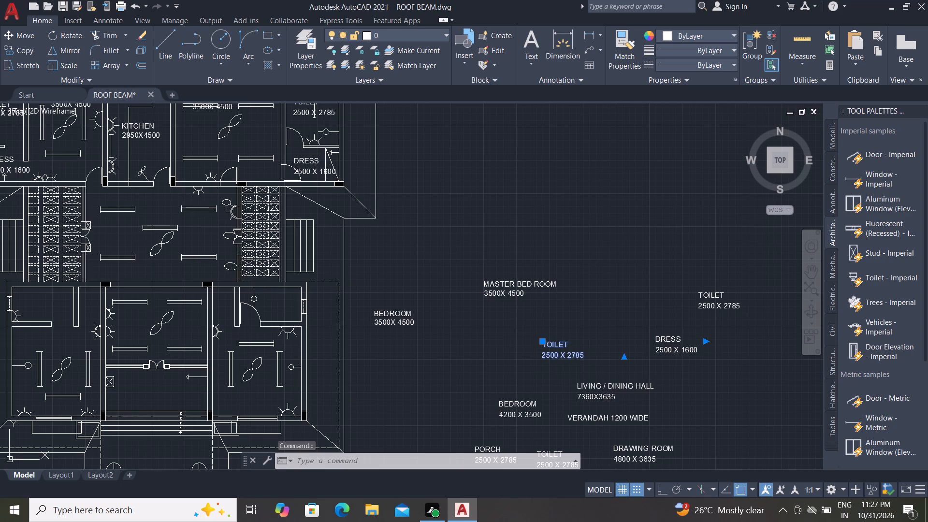
scroll(551, 346, "up", 4)
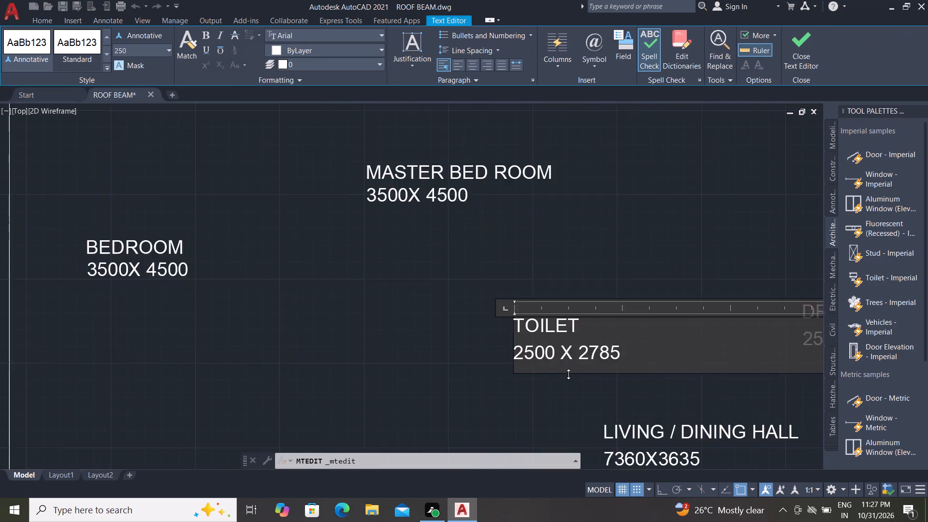
scroll(568, 374, "up", 2)
left_click(535, 333)
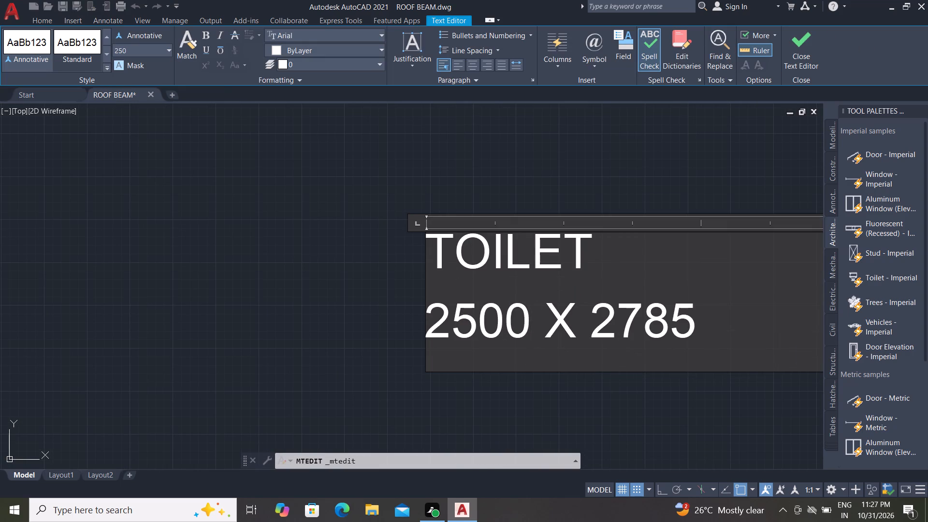
key("BackSpace")
key("BackSpace")
key("BackSpace")
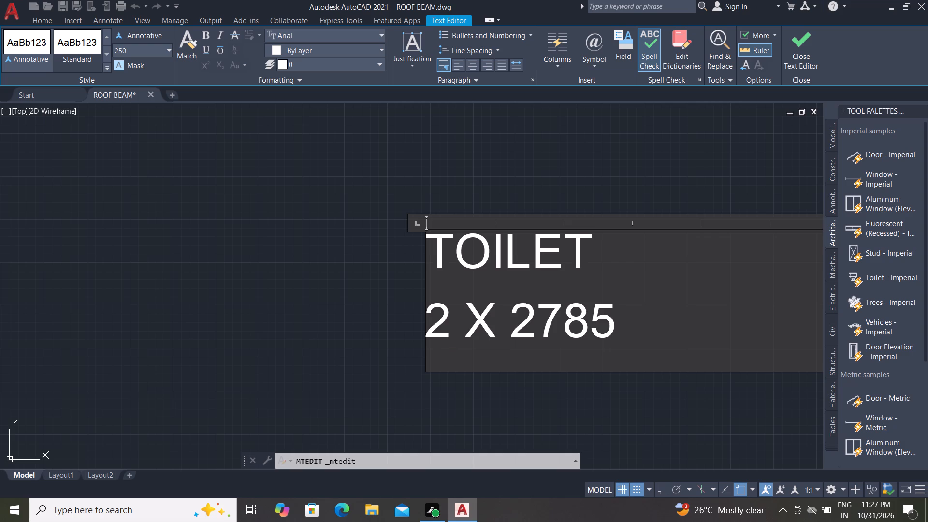
key("9")
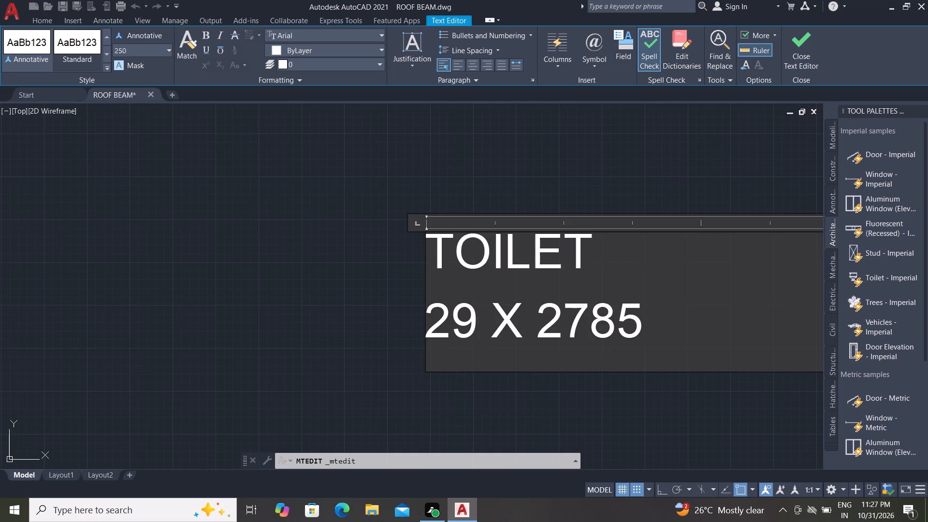
key("2")
key("0")
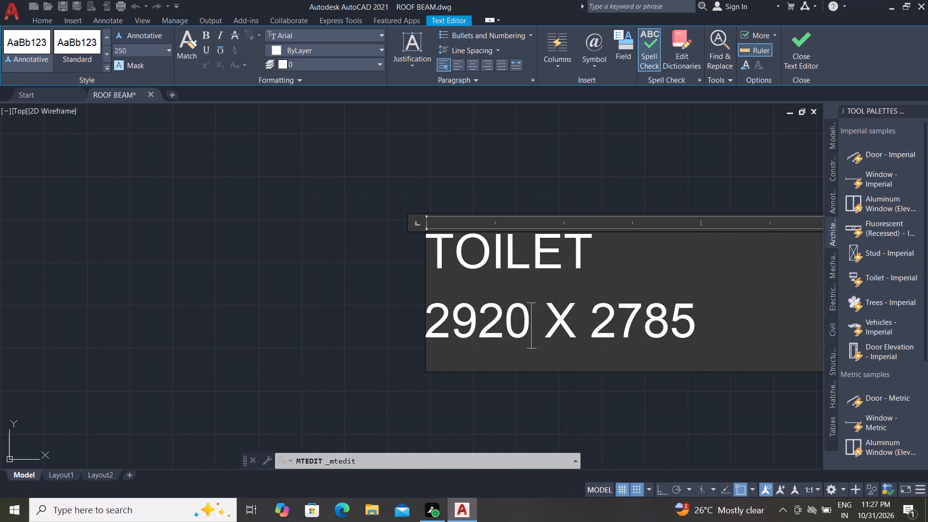
left_click(721, 339)
key("BackSpace")
key("BackSpace")
key("BackSpace")
key("BackSpace")
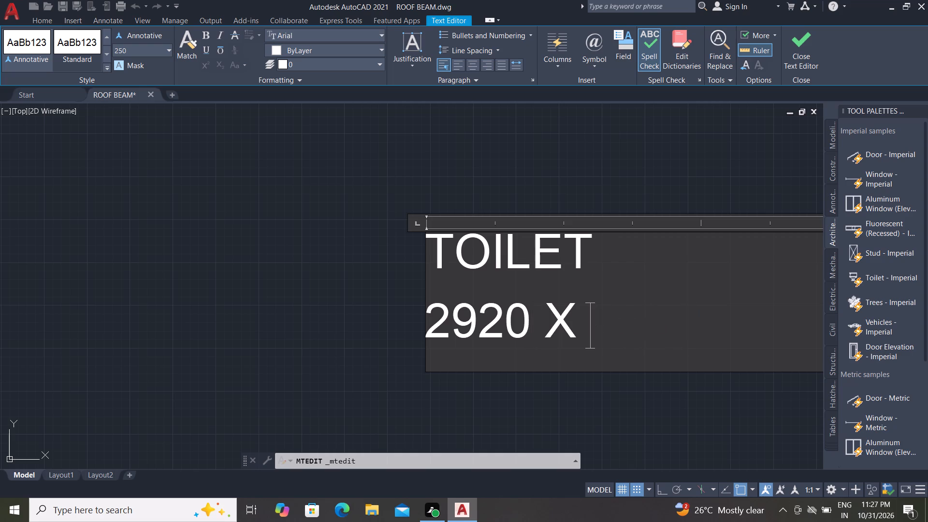
key("1")
type("650")
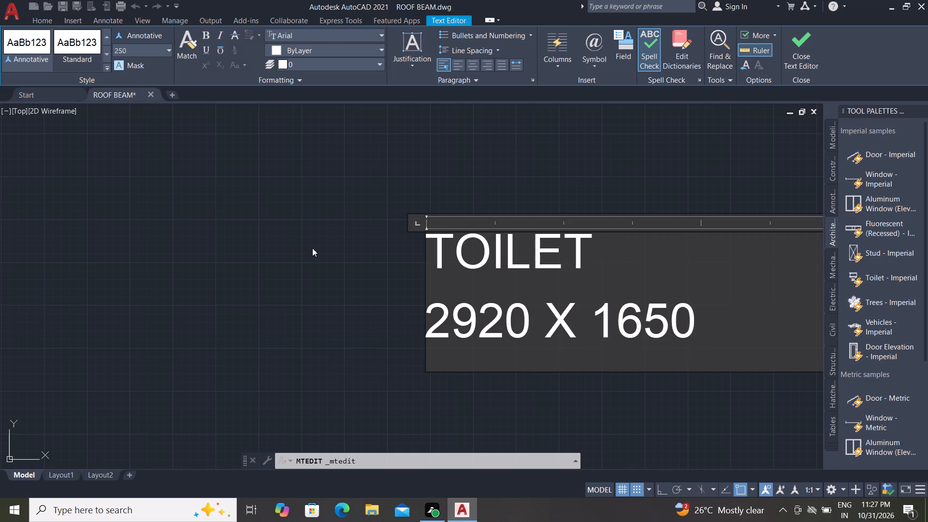
left_click(312, 248)
Copy the TOILET 2920 X 1650 label to just outside the east wall, beside the southern wing's northeast toilet.
scroll(402, 394, "down", 2)
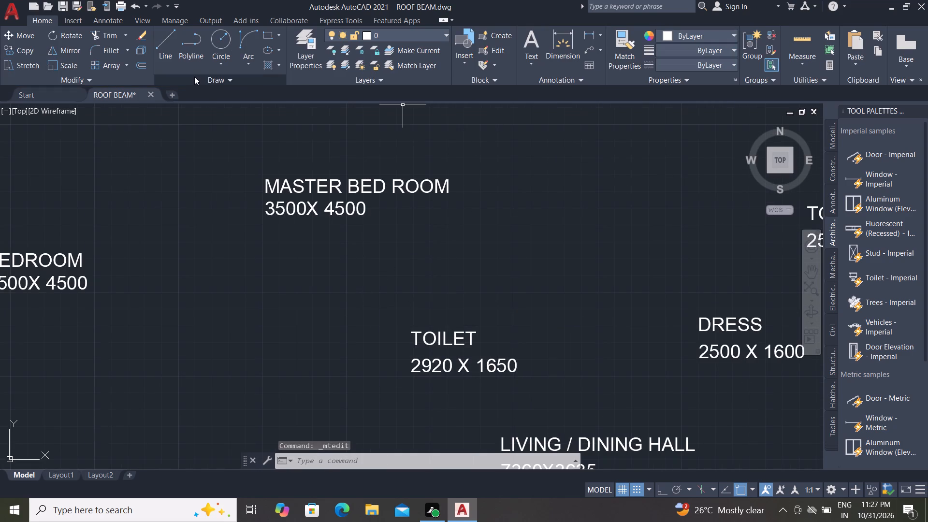
left_click(21, 49)
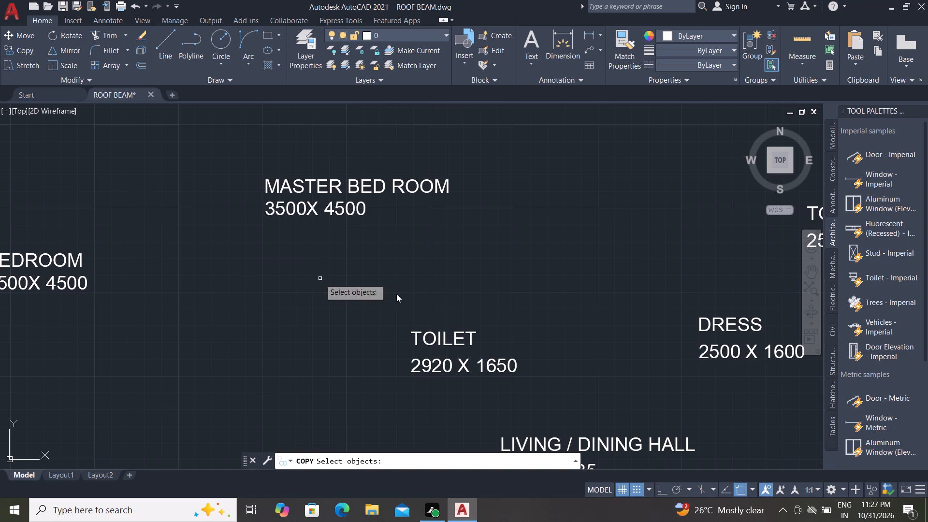
left_click(431, 335)
right_click(431, 335)
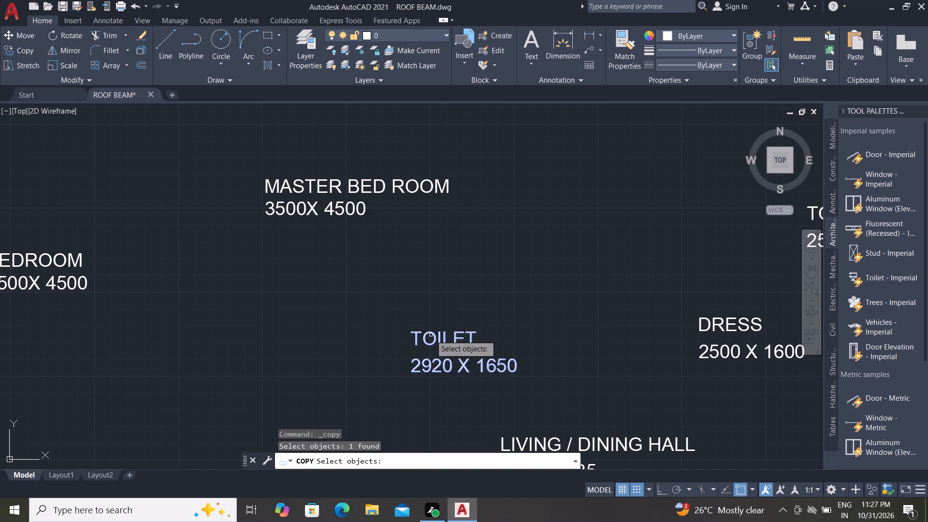
left_click(431, 335)
scroll(452, 343, "down", 5)
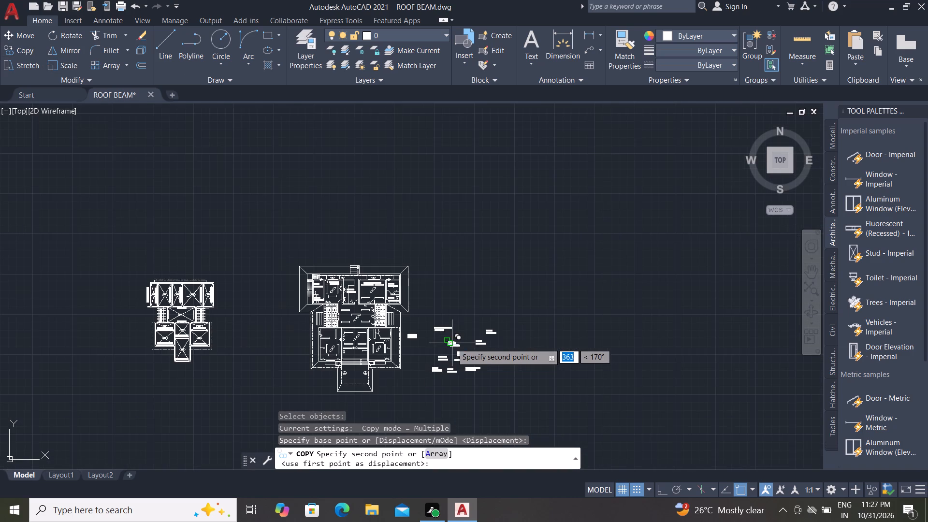
scroll(367, 339, "up", 2)
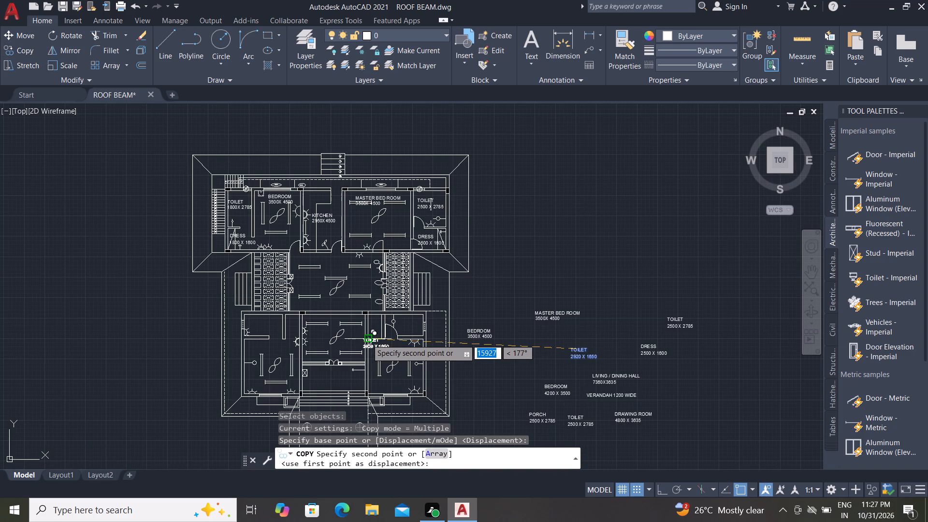
scroll(423, 347, "up", 2)
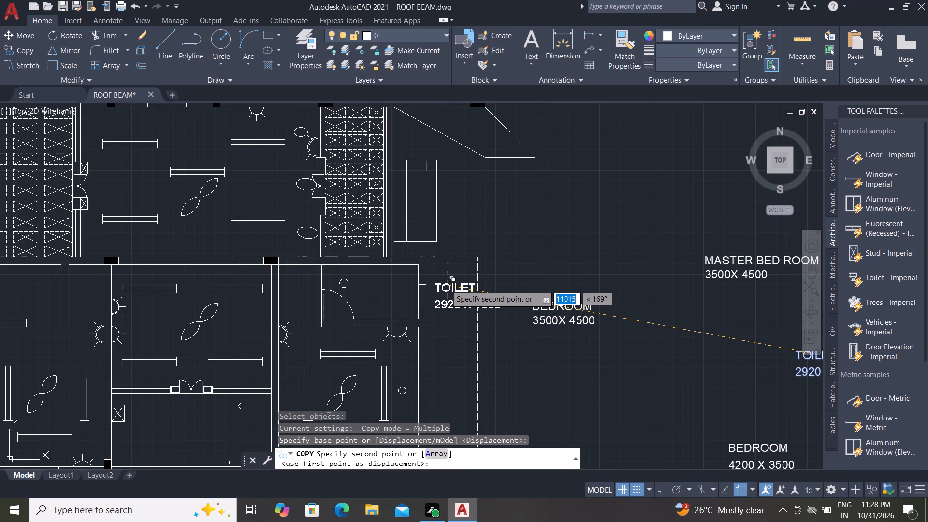
left_click(444, 284)
Place another copy of the TOILET 2920 X 1650 label in the small room at the southern wing's northwest corner.
scroll(576, 353, "down", 2)
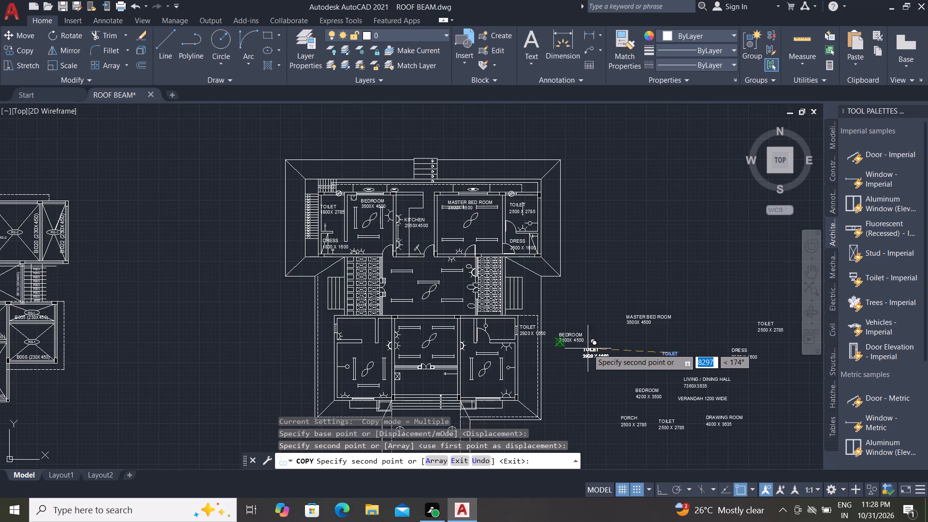
scroll(586, 343, "down", 1)
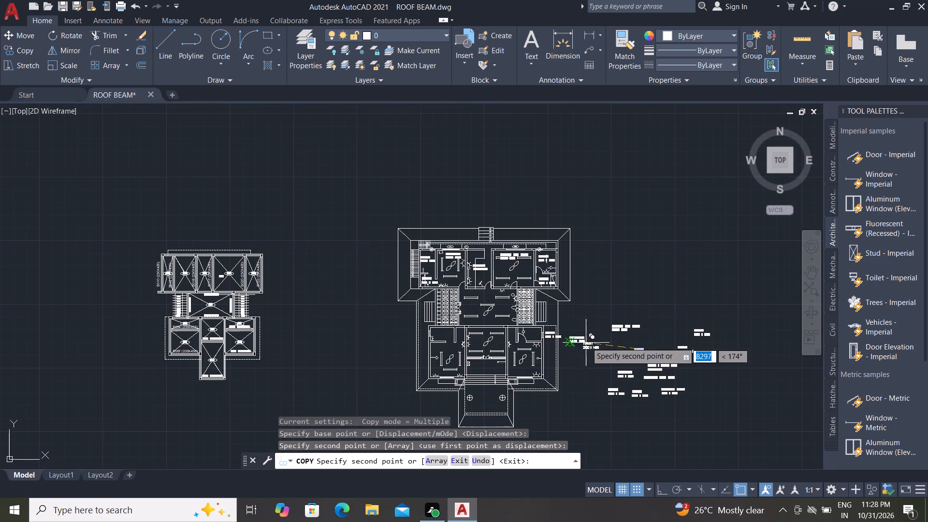
scroll(437, 335, "up", 3)
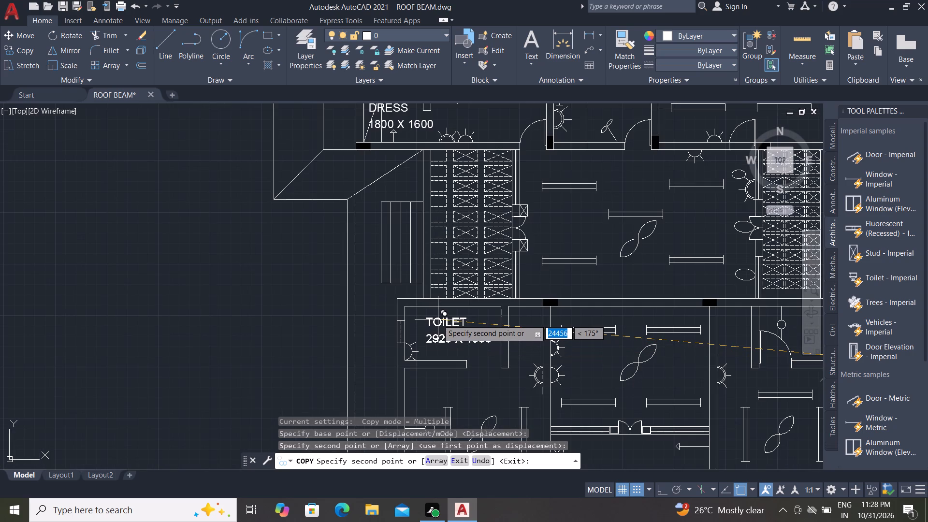
left_click(432, 316)
key("Escape")
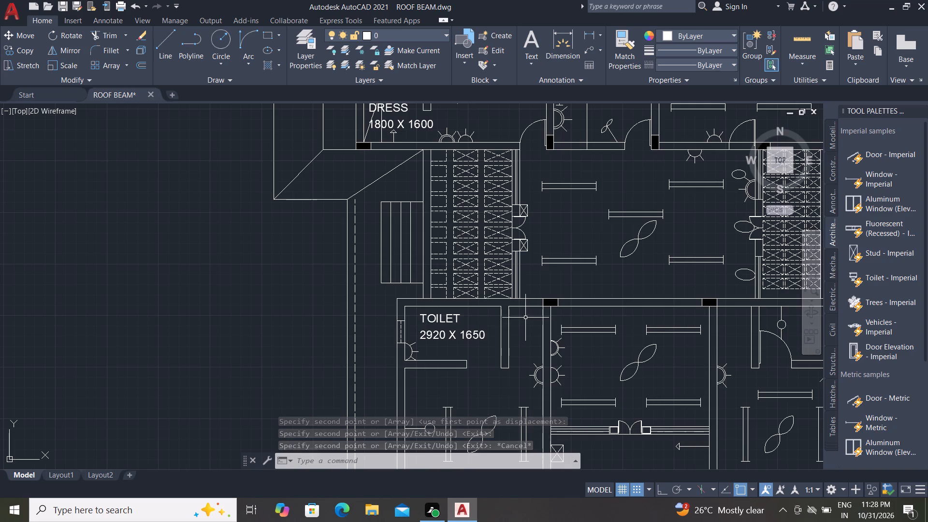
Copy the northern BEDROOM's door, at the room's southeast corner, to the empty area west of the plan.
scroll(427, 268, "down", 1)
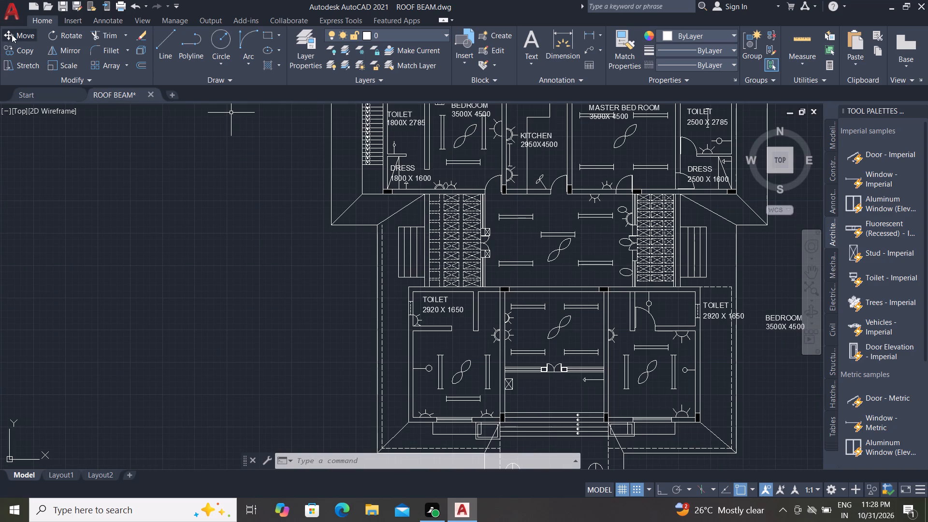
left_click(14, 48)
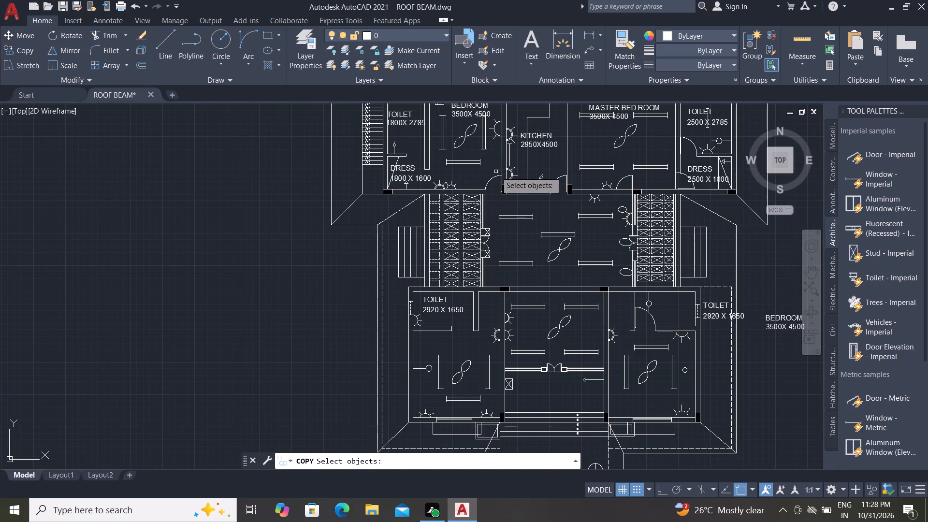
left_click(495, 178)
right_click(495, 178)
left_click(495, 178)
left_click(239, 198)
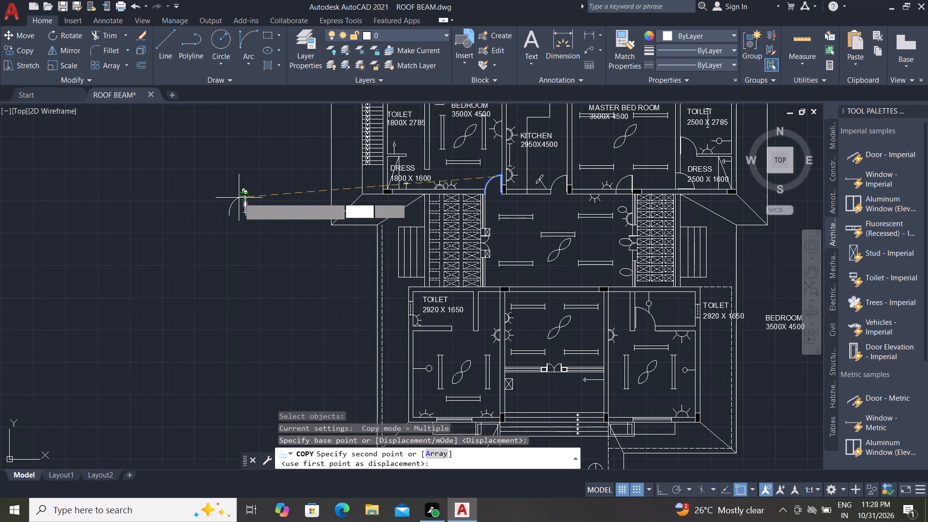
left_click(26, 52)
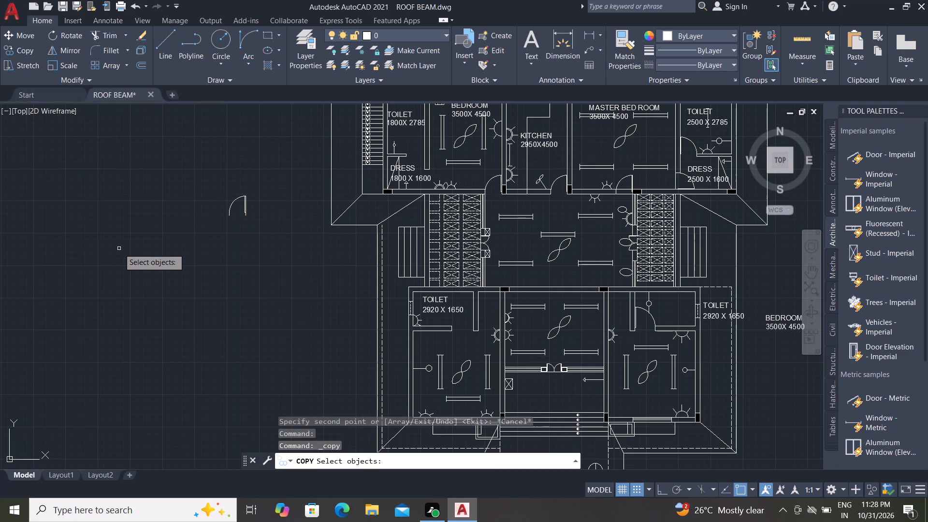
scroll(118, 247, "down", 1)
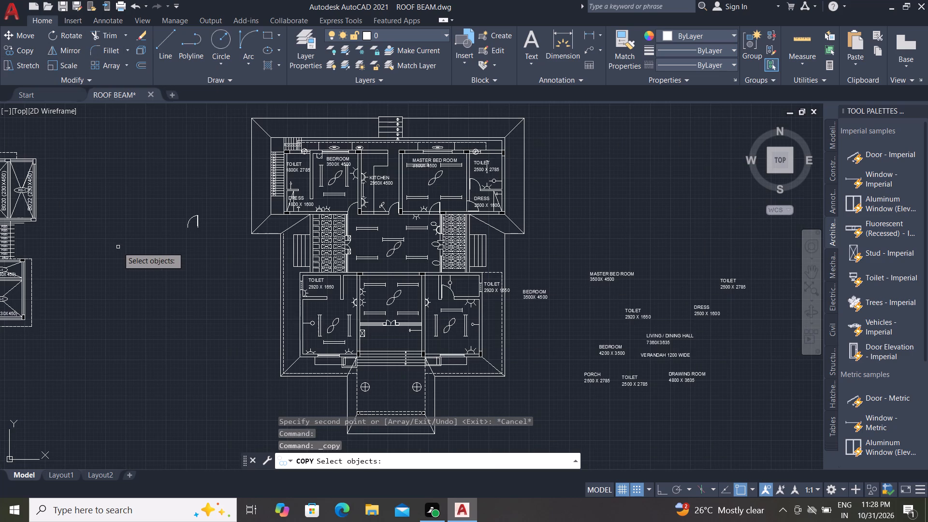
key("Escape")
Copy the northern BEDROOM's southeast door to the doorway of the southern wing's northwest TOILET, hinged at the east wall's south end.
scroll(351, 203, "up", 2)
left_click(350, 203)
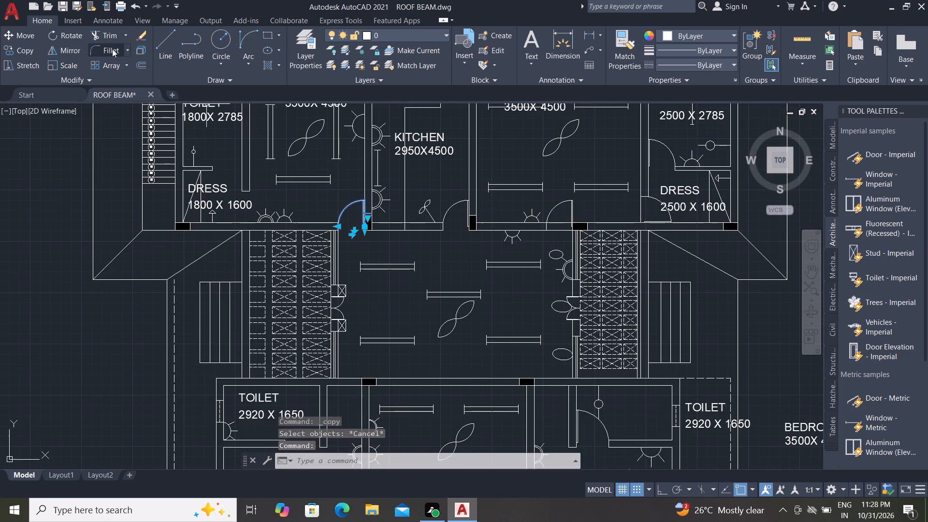
left_click(16, 46)
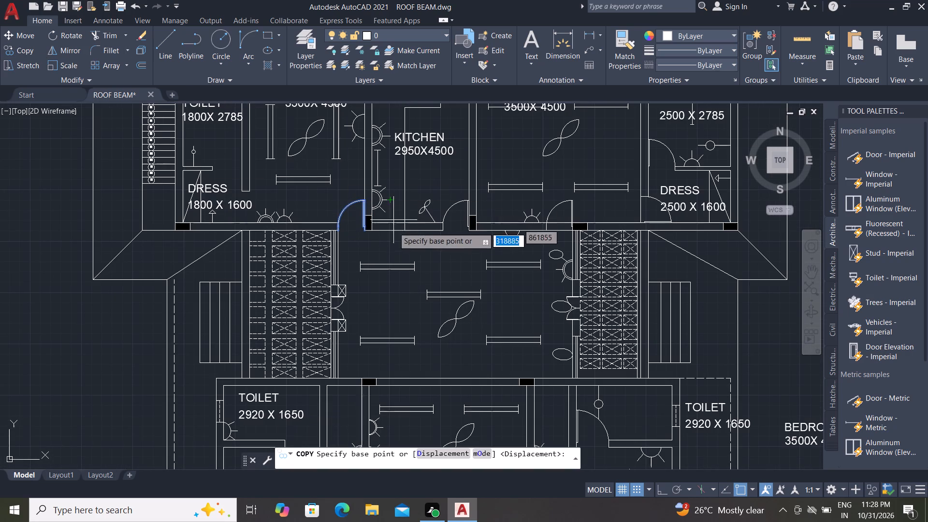
left_click(363, 235)
scroll(371, 165, "down", 2)
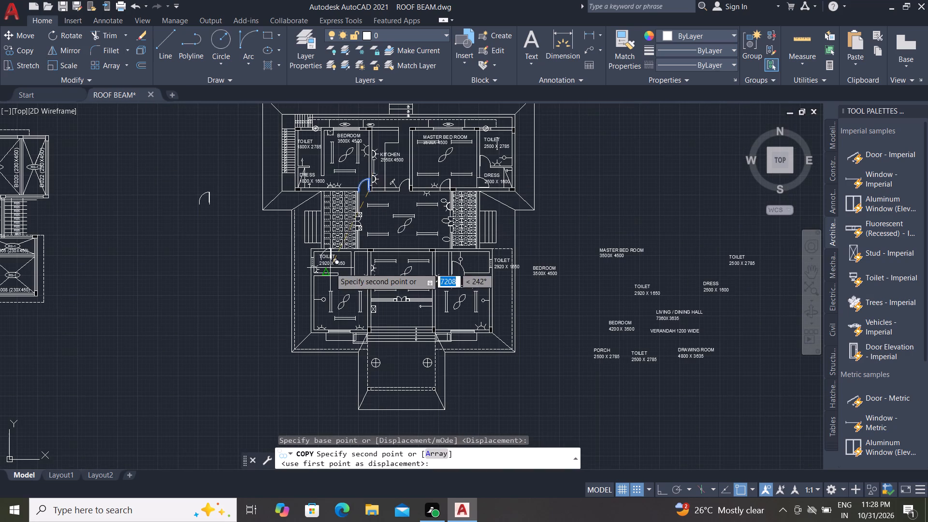
scroll(339, 254, "up", 4)
scroll(352, 251, "down", 1)
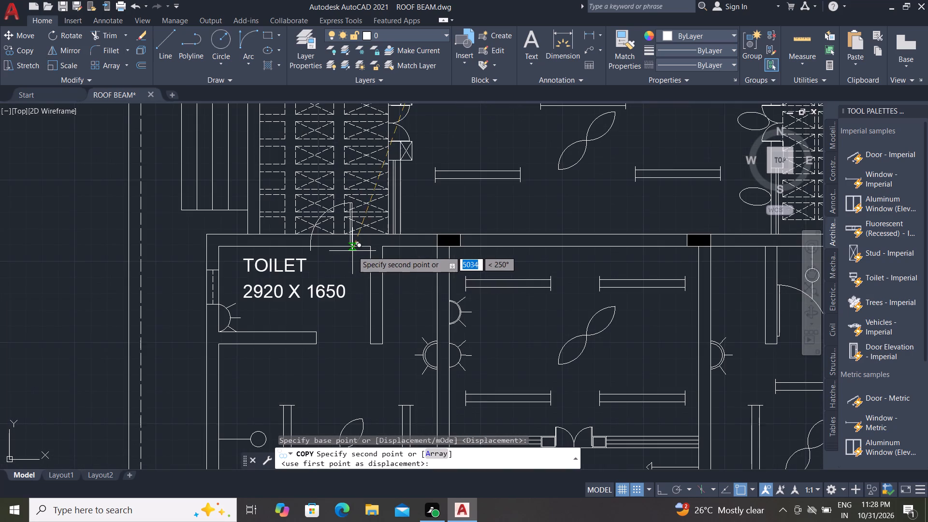
left_click(370, 345)
key("Escape")
Extend both lines of the northwest TOILET's south wall east to the edge of the copied door.
key("e")
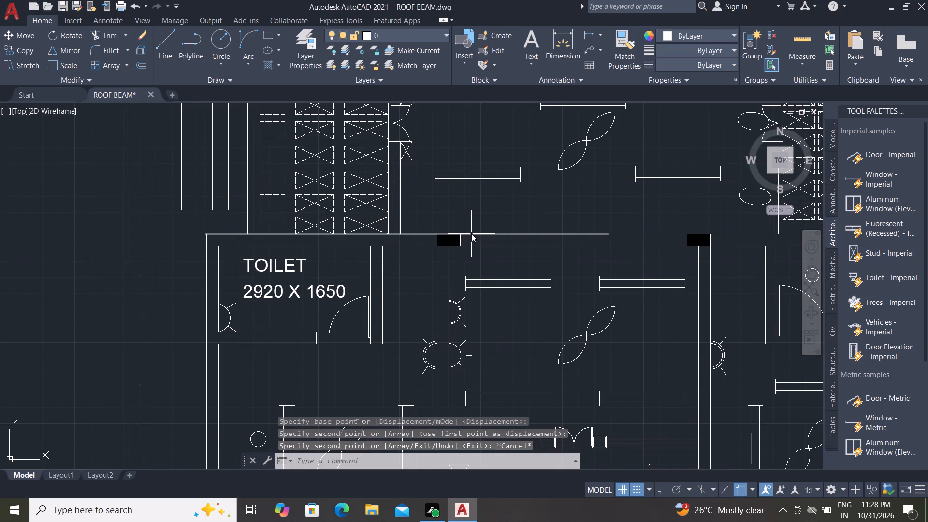
key("x")
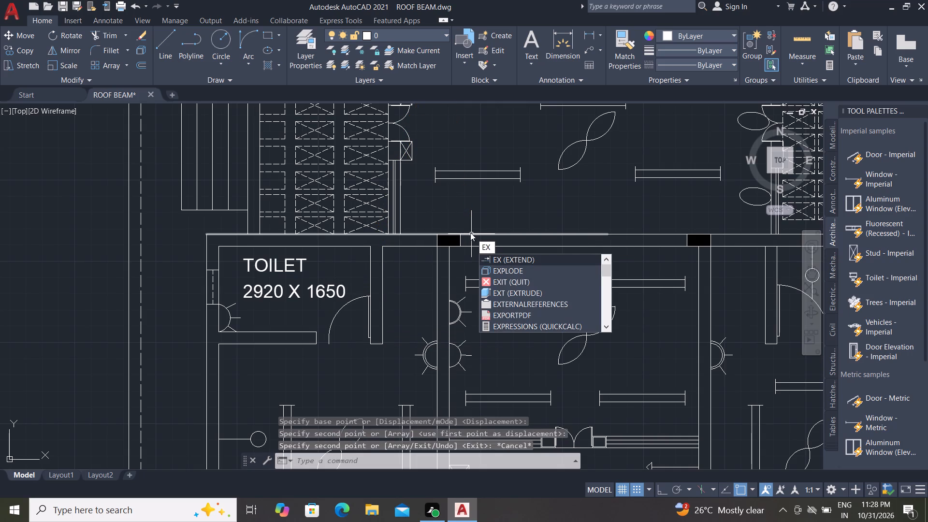
key("space")
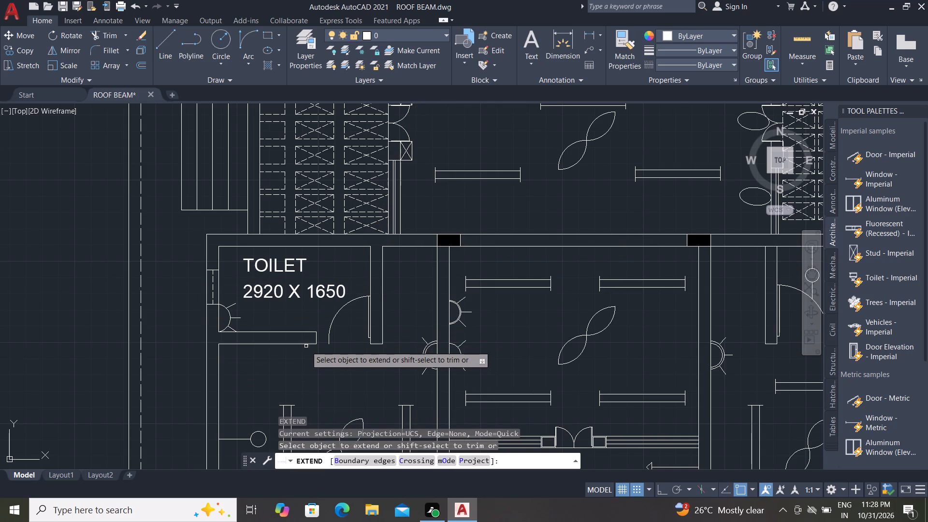
left_click(307, 343)
left_click(306, 333)
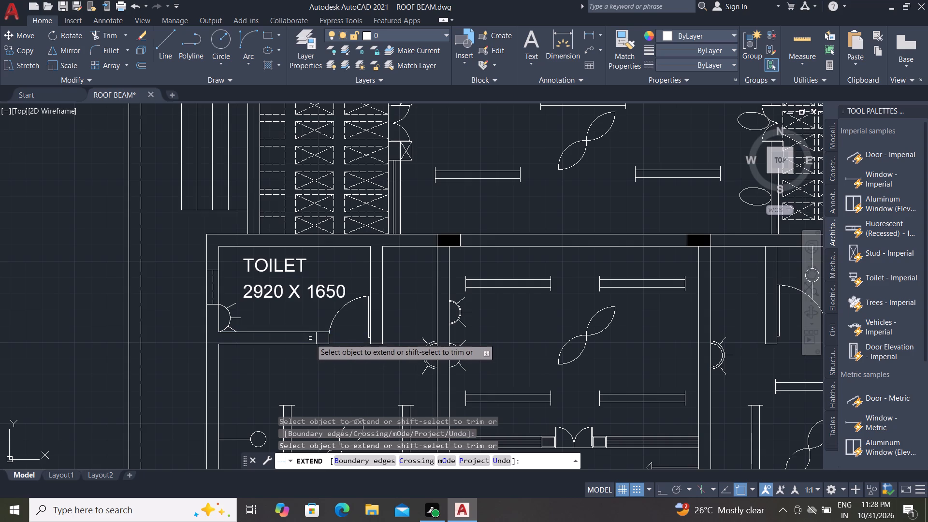
key("grave")
type("TR")
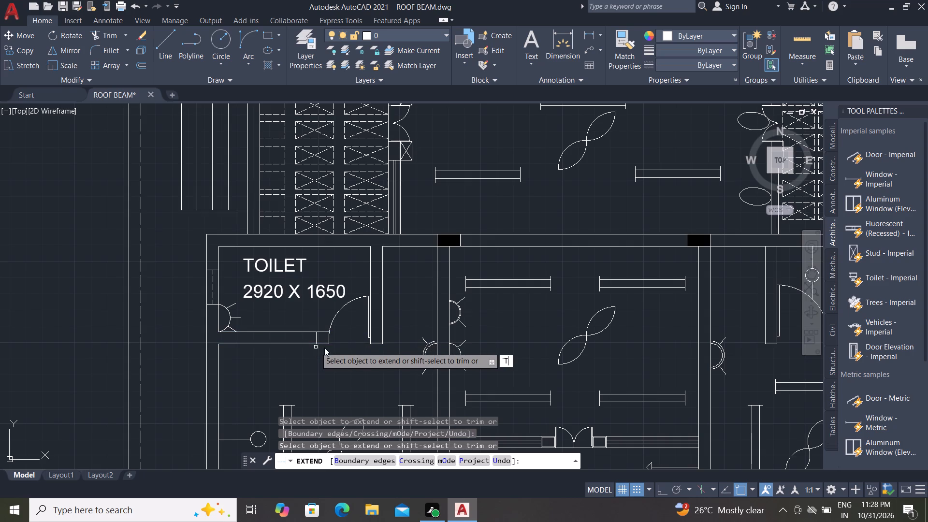
key("space")
key("Escape")
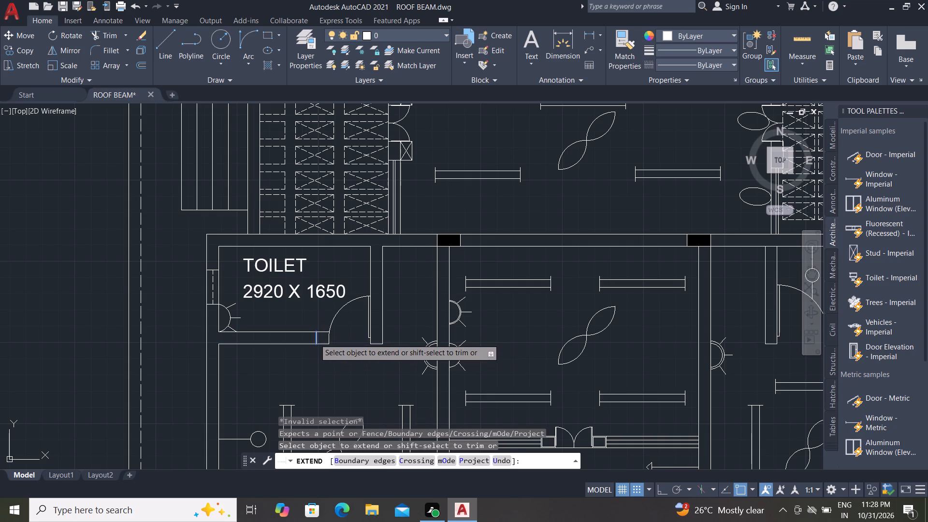
key("Escape")
key("Escape")
Trim away the old wall-end line left across the northwest TOILET's extended south wall.
type("TR")
key("space")
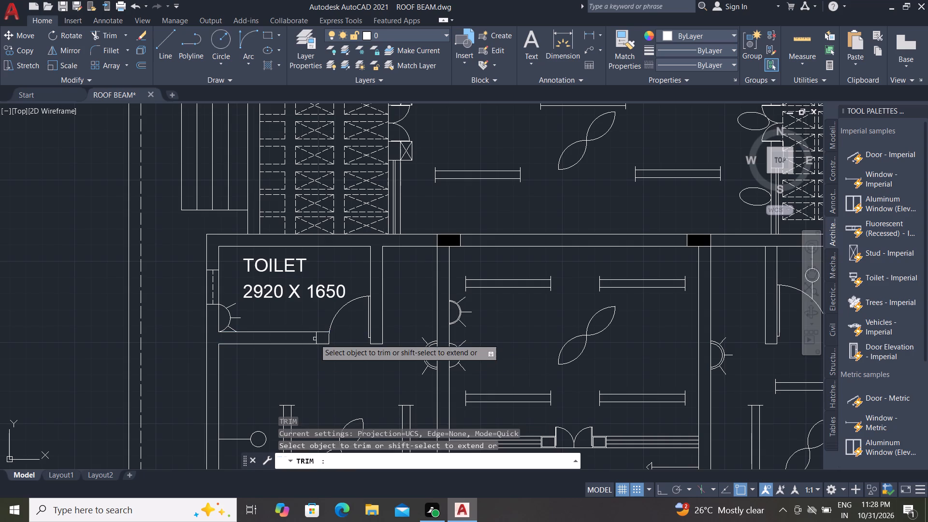
left_click(317, 340)
key("Escape")
Rotate the spare door west of the plan 180° about its hinge point with Ortho on.
scroll(332, 331, "down", 1)
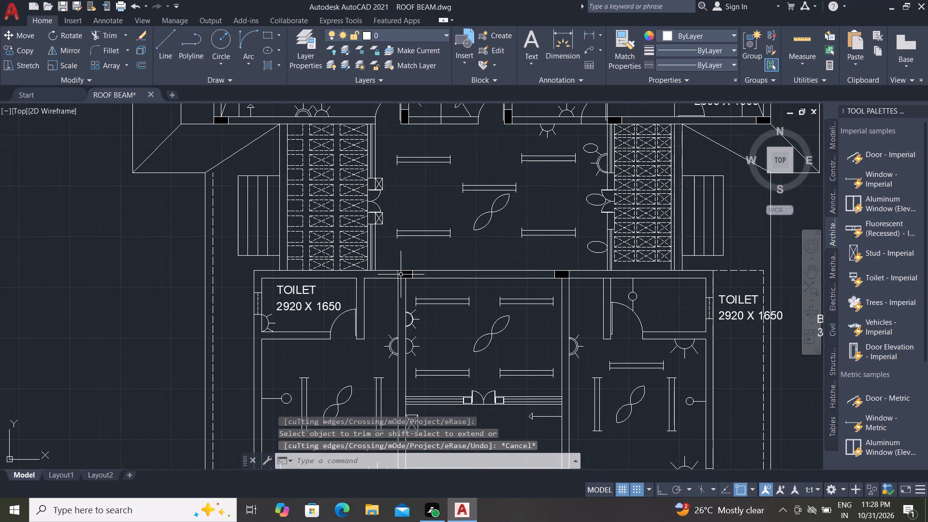
scroll(408, 245, "down", 3)
scroll(299, 222, "up", 2)
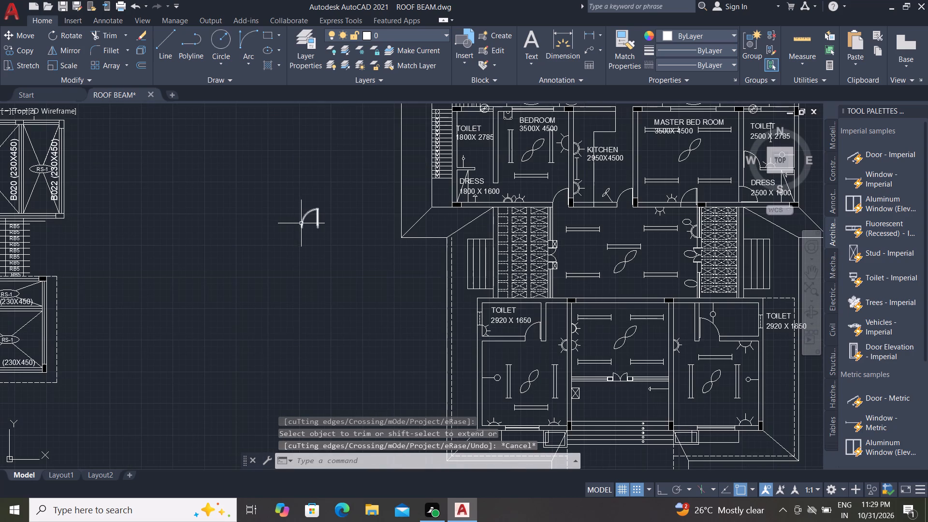
type("RO")
key("space")
left_click(303, 217)
right_click(303, 217)
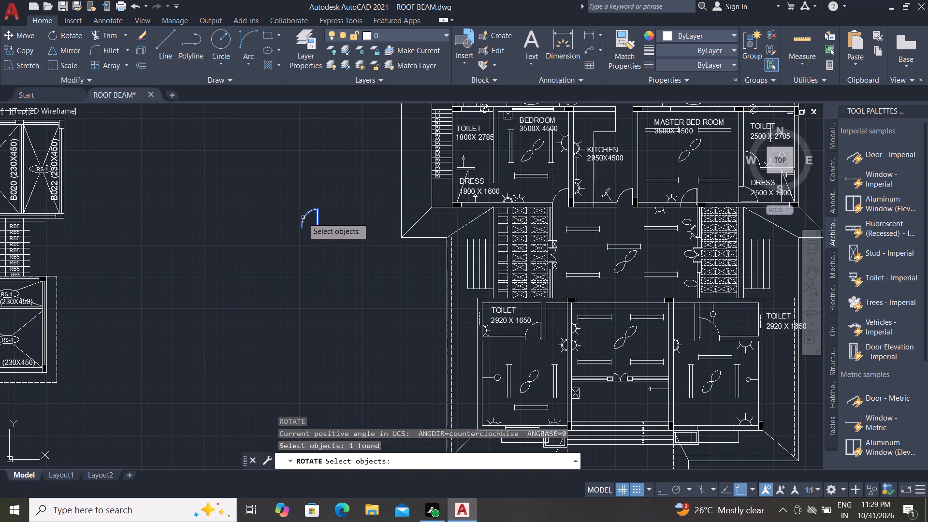
scroll(315, 225, "up", 3)
left_click(319, 232)
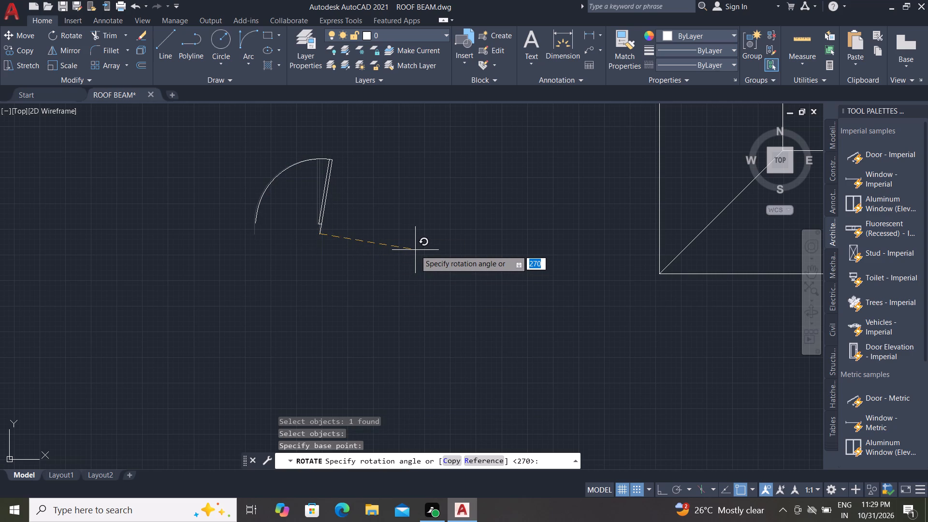
key("F8")
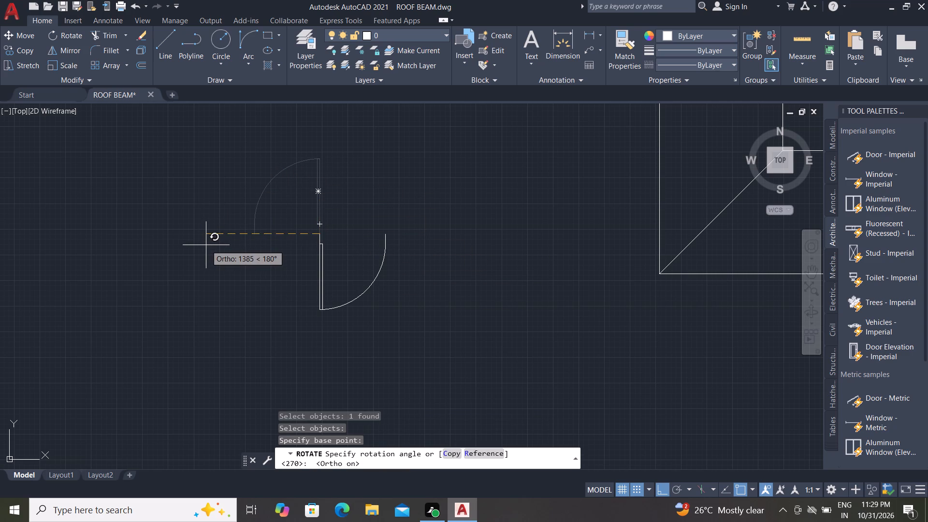
left_click(206, 245)
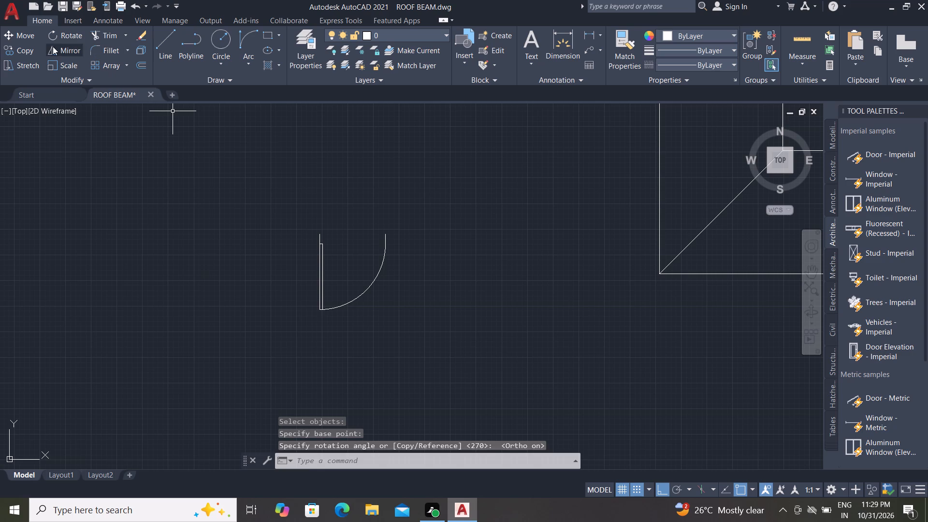
Mirror the rotated spare door across a vertical line through its hinge point, keeping the original.
left_click(53, 46)
left_click(321, 255)
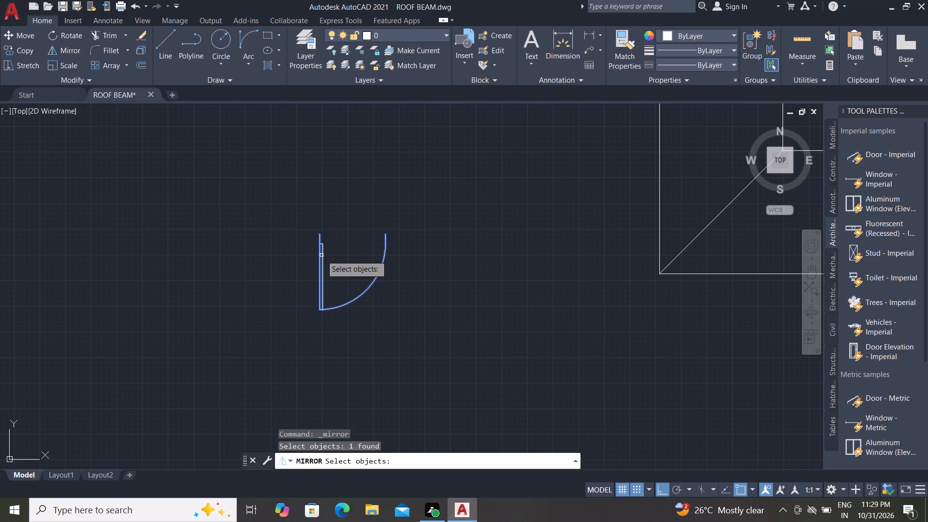
right_click(321, 255)
left_click(318, 233)
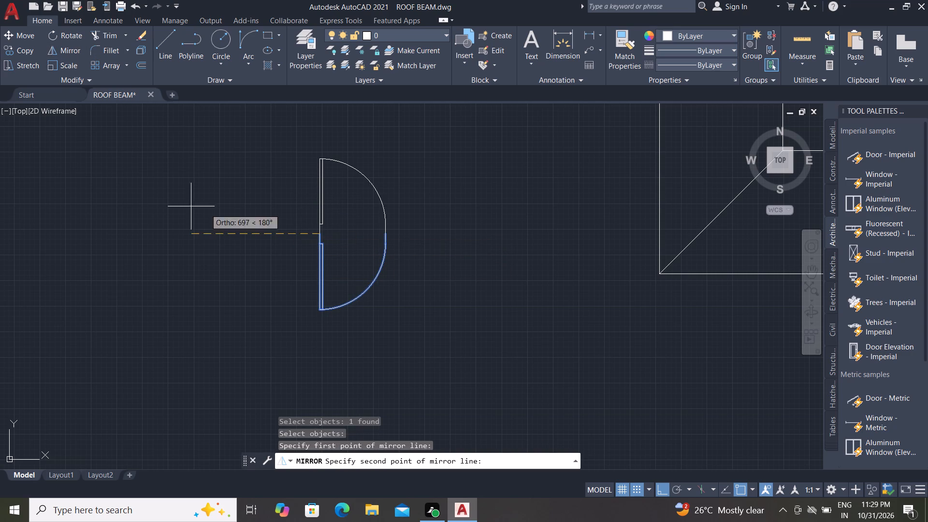
left_click(377, 406)
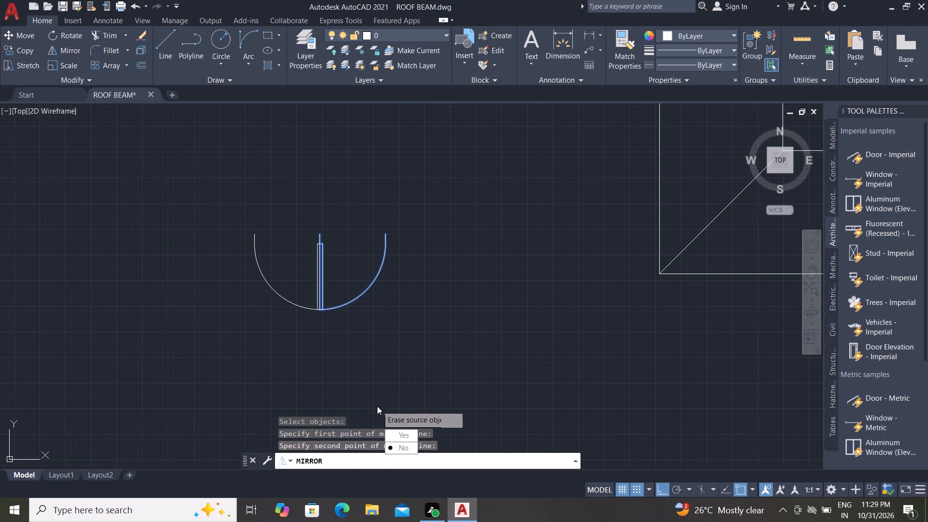
left_click_drag(391, 446, 377, 406)
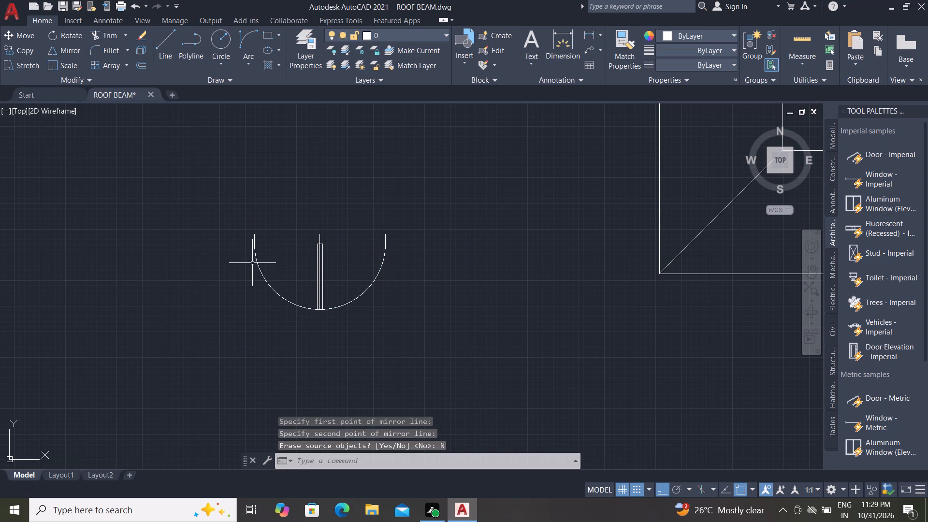
Move the mirrored door into the southern wing's north wall, east of the northwest TOILET, with its hinge at the column's northwest corner.
left_click(257, 263)
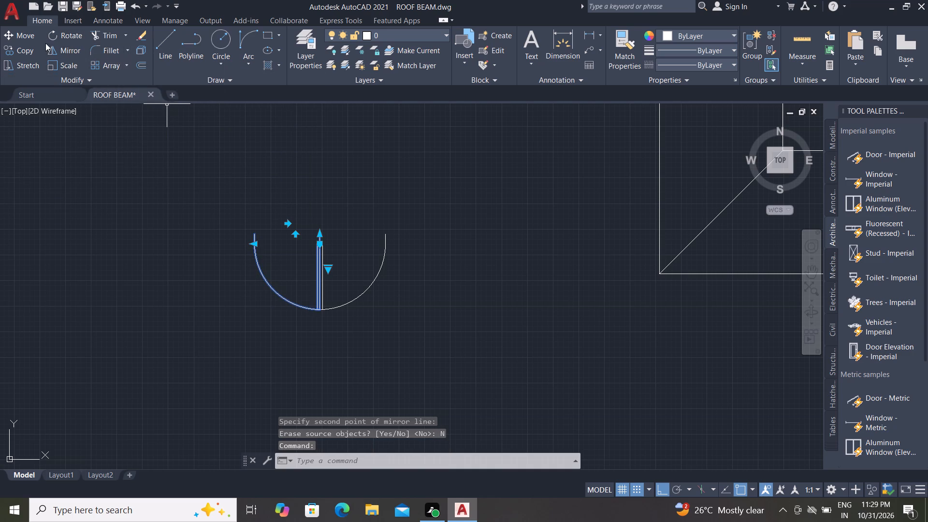
left_click(23, 34)
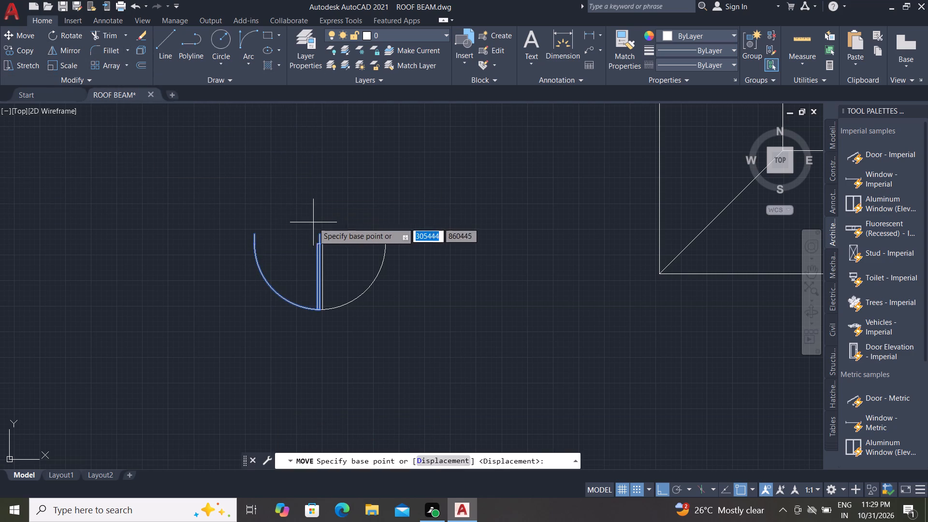
left_click(319, 233)
scroll(289, 242, "down", 2)
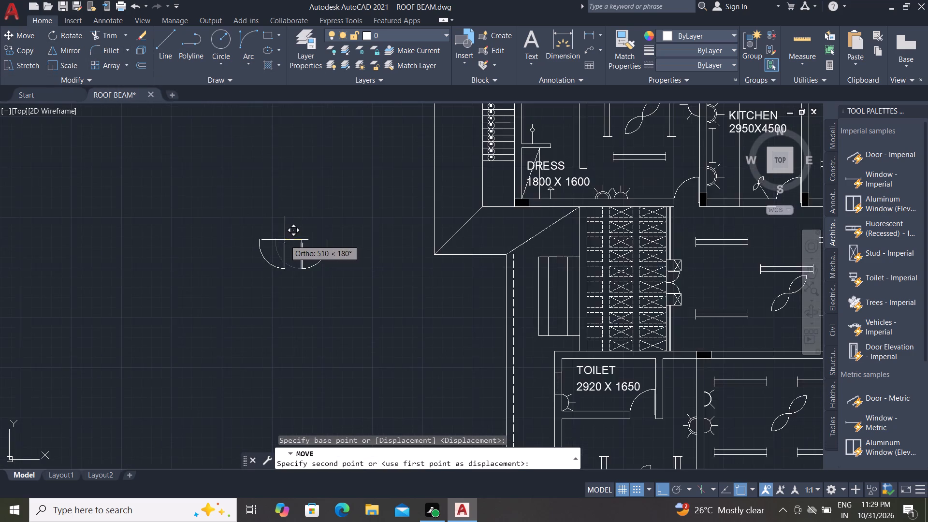
scroll(285, 240, "down", 1)
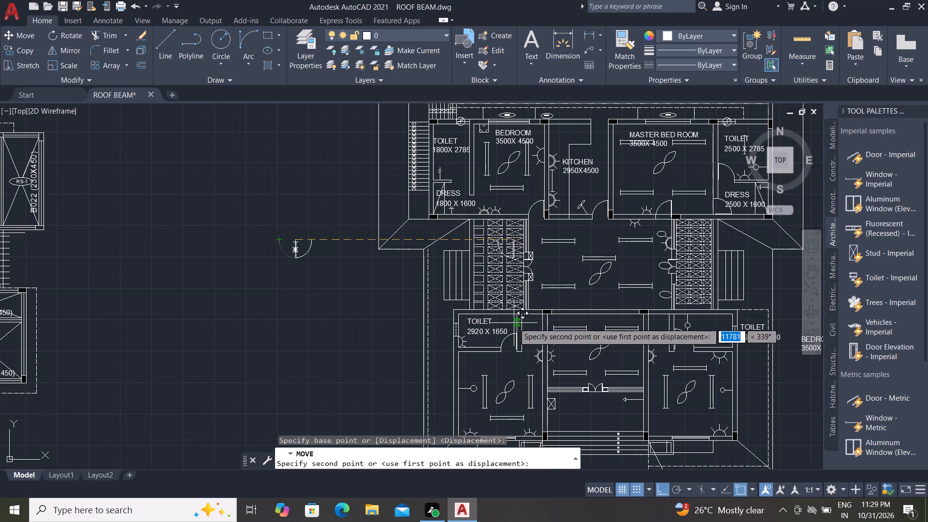
key("F8")
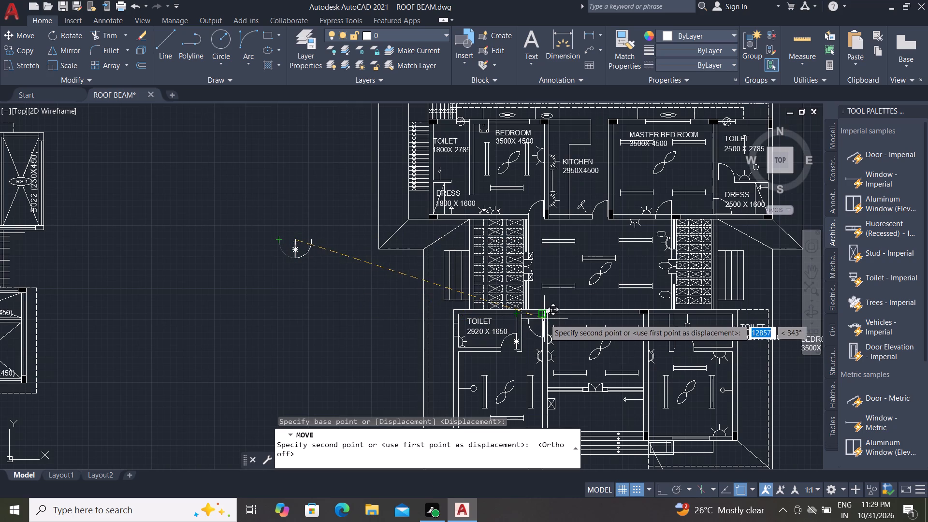
scroll(540, 317, "up", 3)
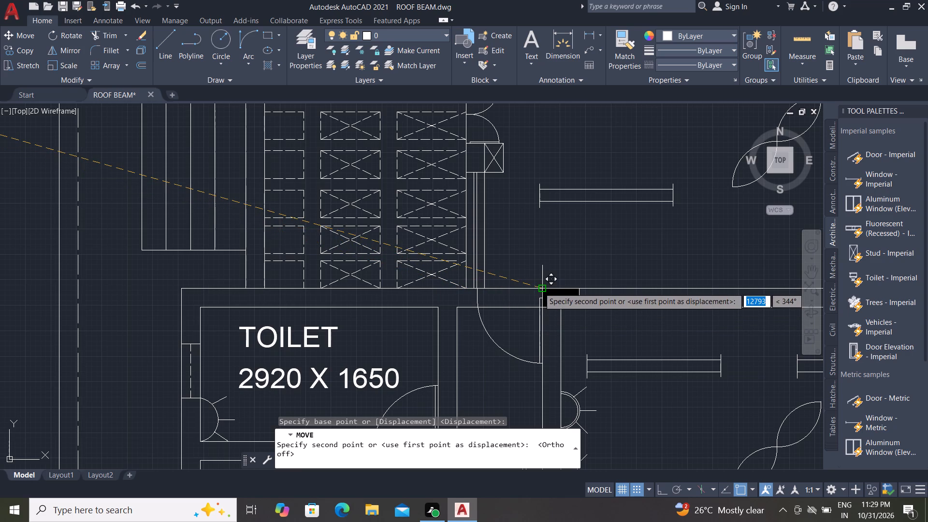
left_click(539, 288)
scroll(509, 299, "up", 2)
key("Escape")
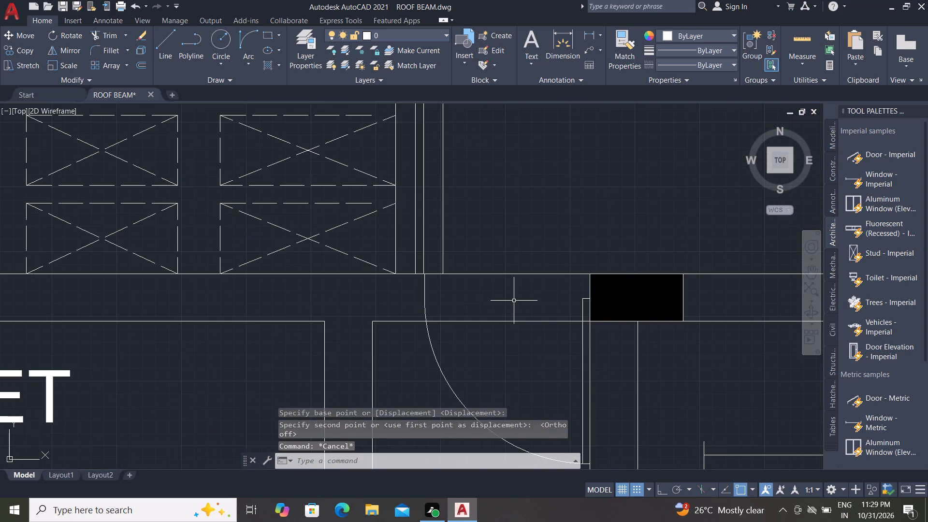
Scale up the moved door about its hinge point at the column until its swing reaches the TOILET's east wall.
type("SC")
key("space")
scroll(509, 299, "down", 1)
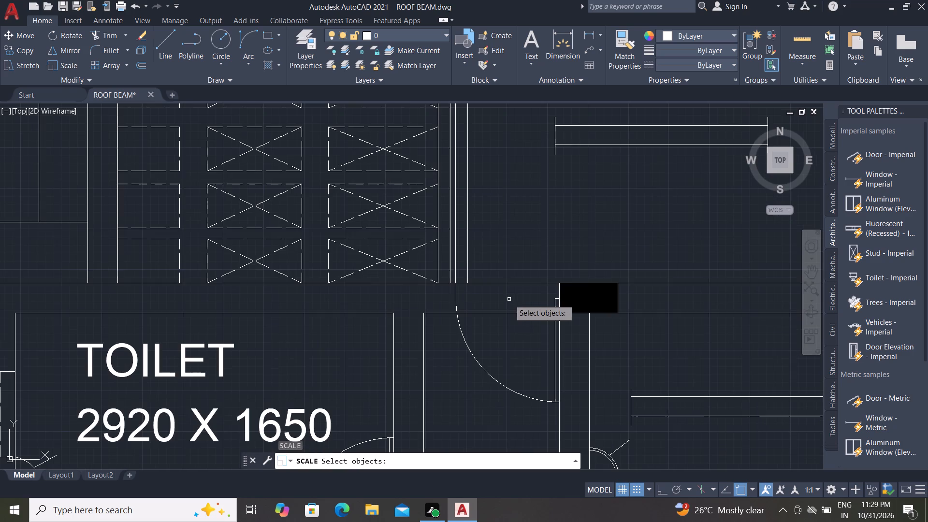
left_click(554, 303)
right_click(554, 303)
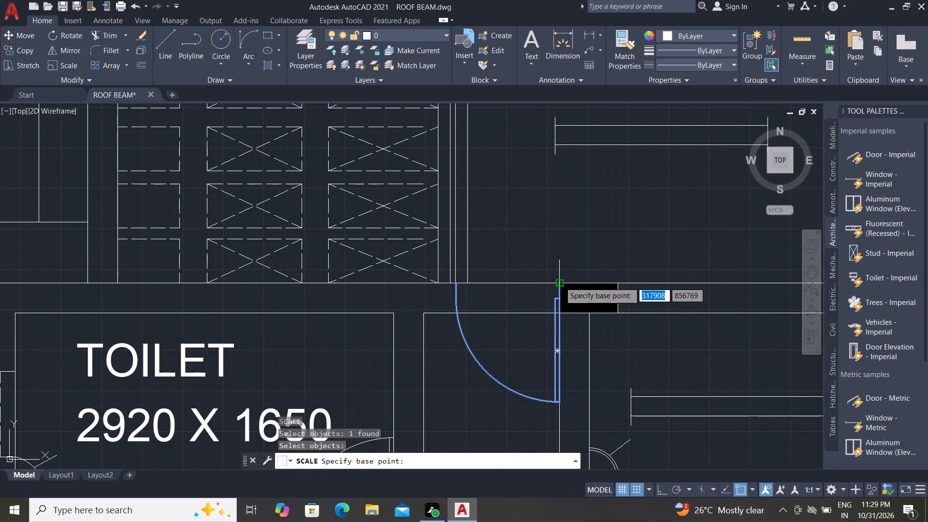
left_click(560, 282)
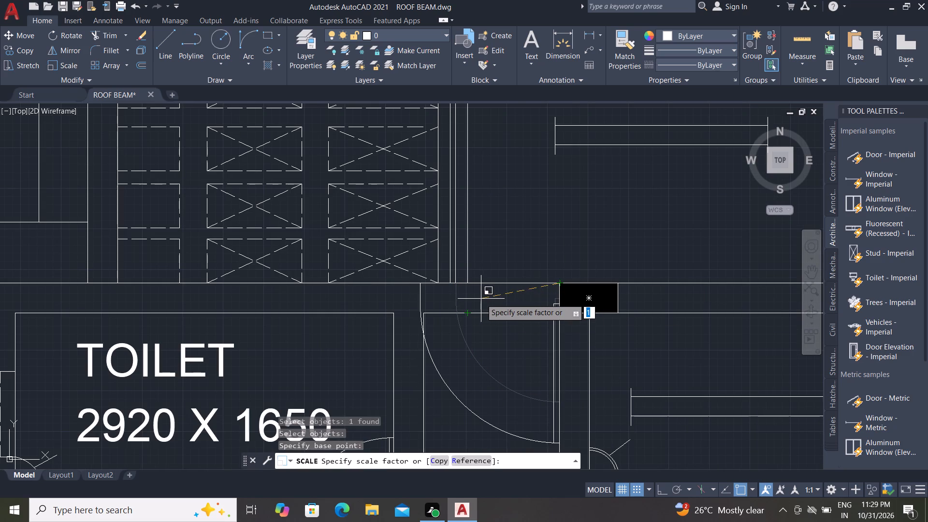
scroll(485, 300, "up", 1)
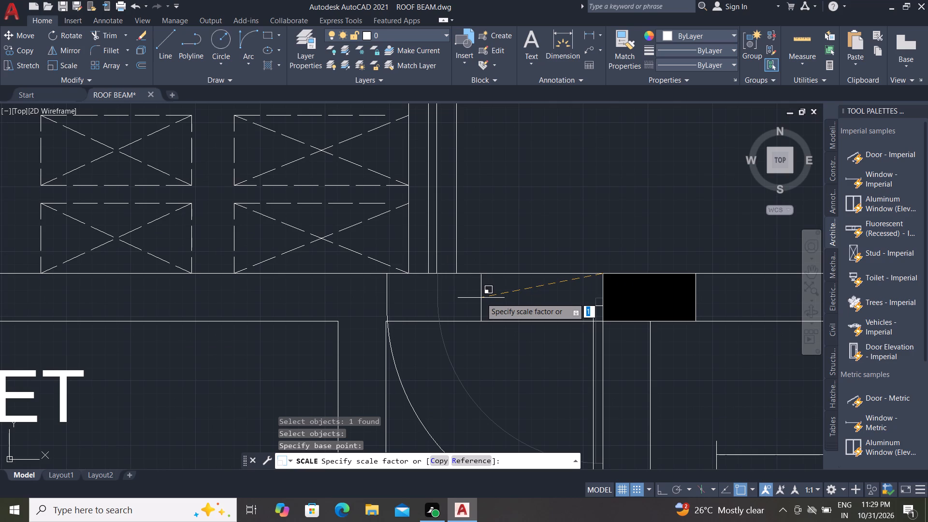
left_click(481, 298)
scroll(480, 295, "down", 4)
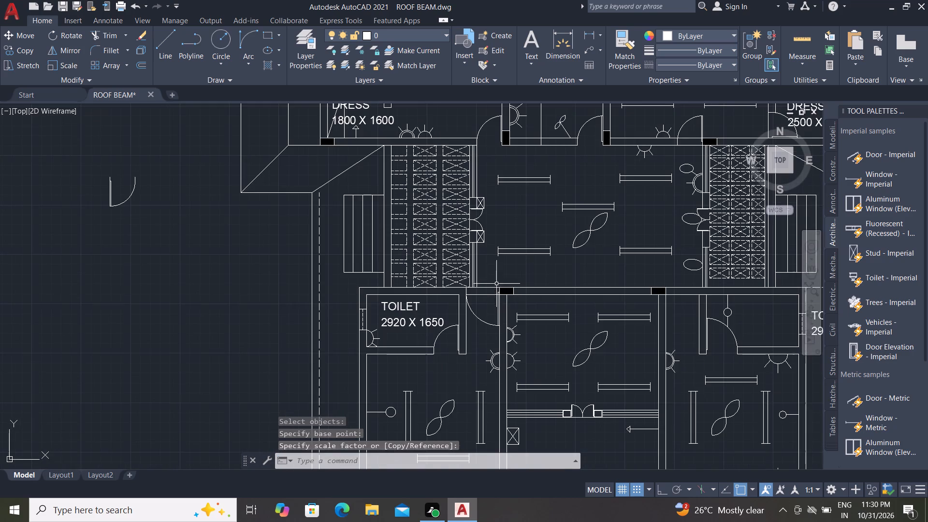
Copy the loose BEDROOM 3500X 4500 label into both the west and east bedrooms of the southern wing.
scroll(500, 279, "down", 1)
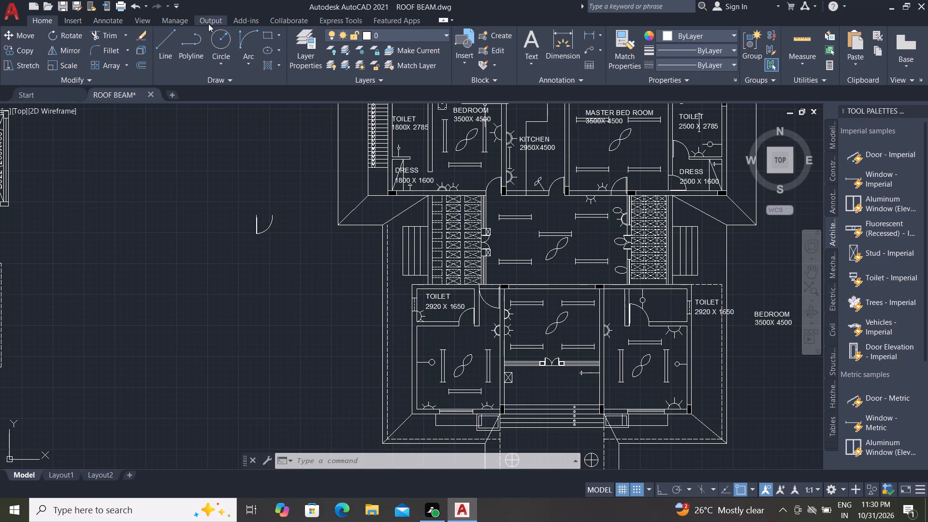
left_click(30, 49)
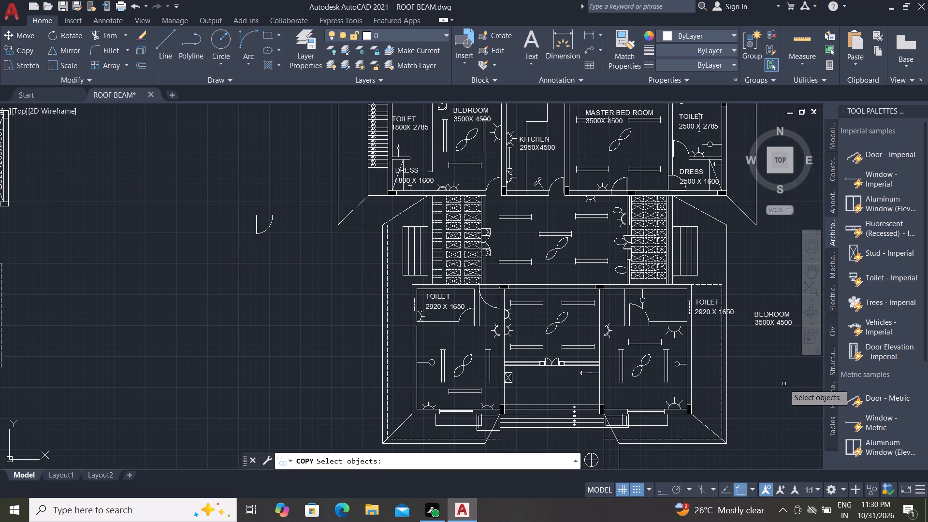
left_click(755, 318)
right_click(755, 318)
left_click(755, 318)
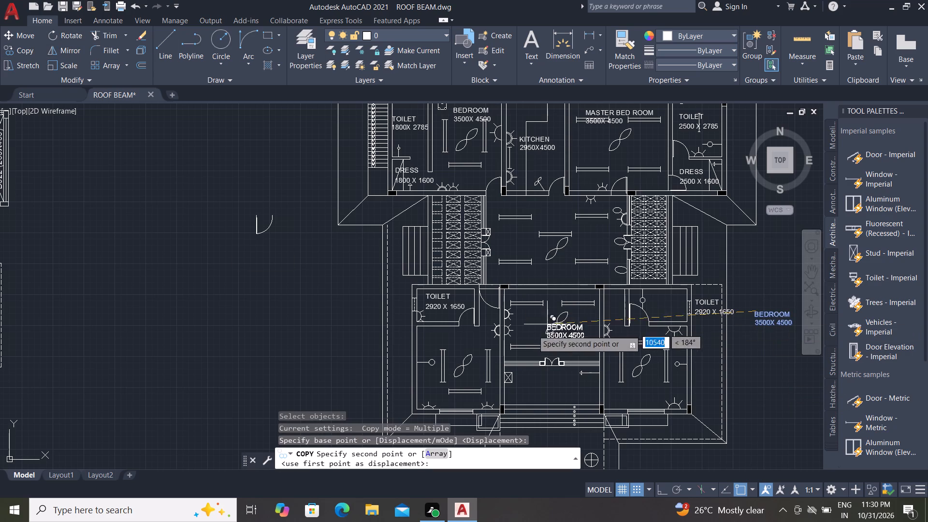
scroll(445, 350, "up", 1)
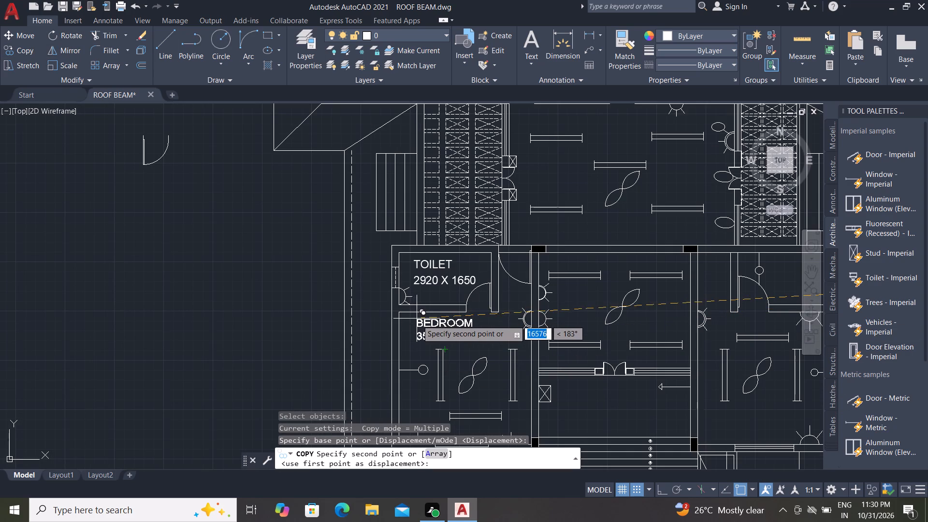
left_click(418, 320)
scroll(308, 321, "down", 1)
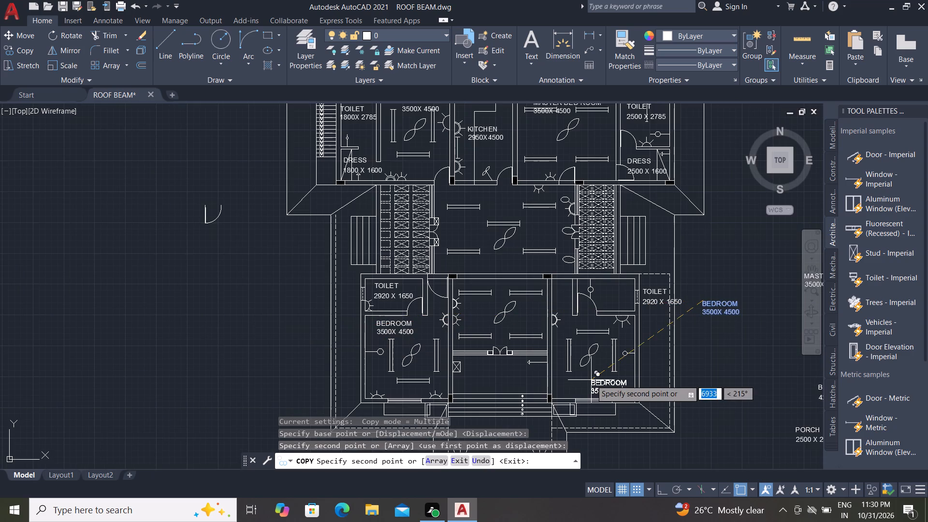
left_click(579, 375)
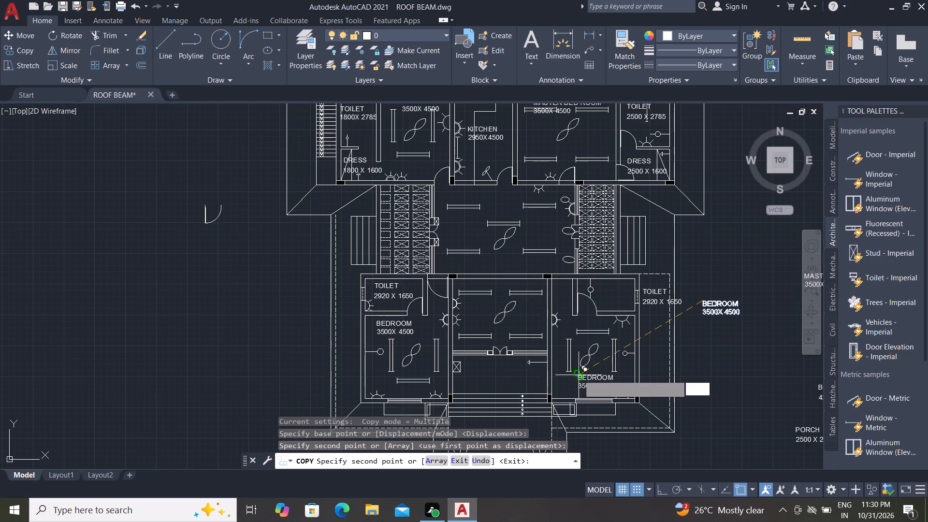
key("Escape")
Copy the loose LIVING / DINING HALL 7360X3635 label into the northern part of the central hall.
scroll(472, 343, "down", 2)
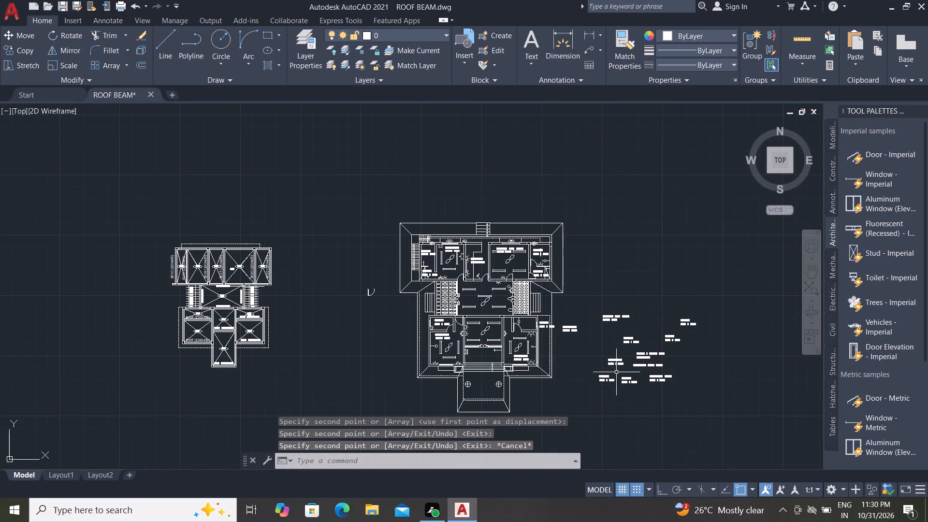
scroll(646, 354, "up", 2)
left_click(646, 353)
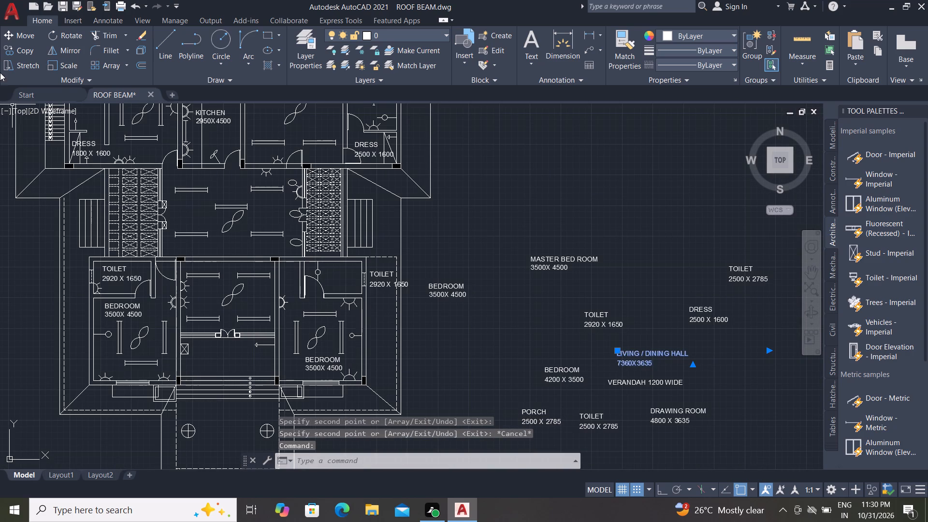
left_click(15, 46)
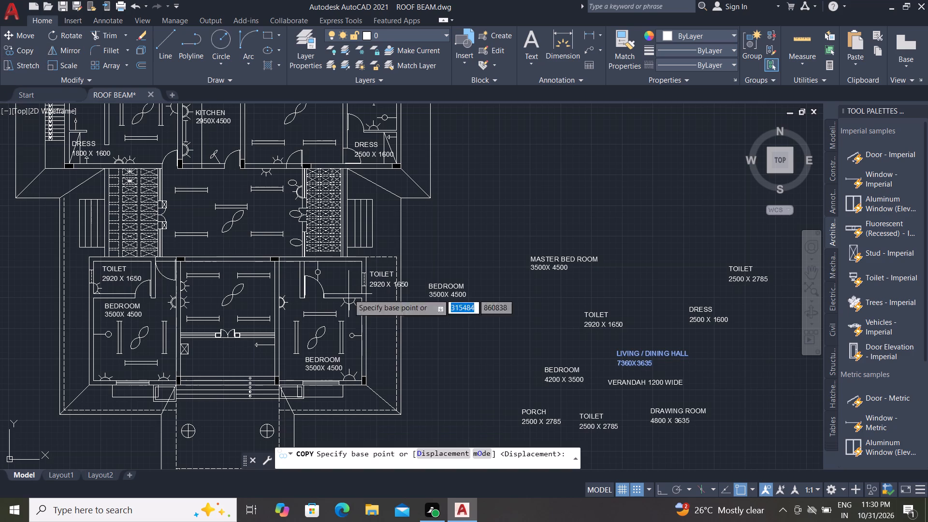
left_click(643, 351)
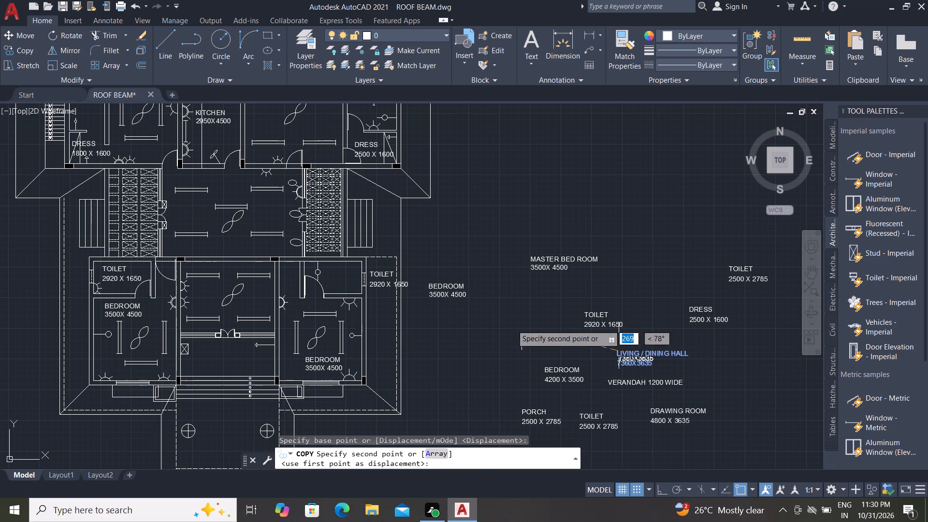
scroll(196, 197, "up", 1)
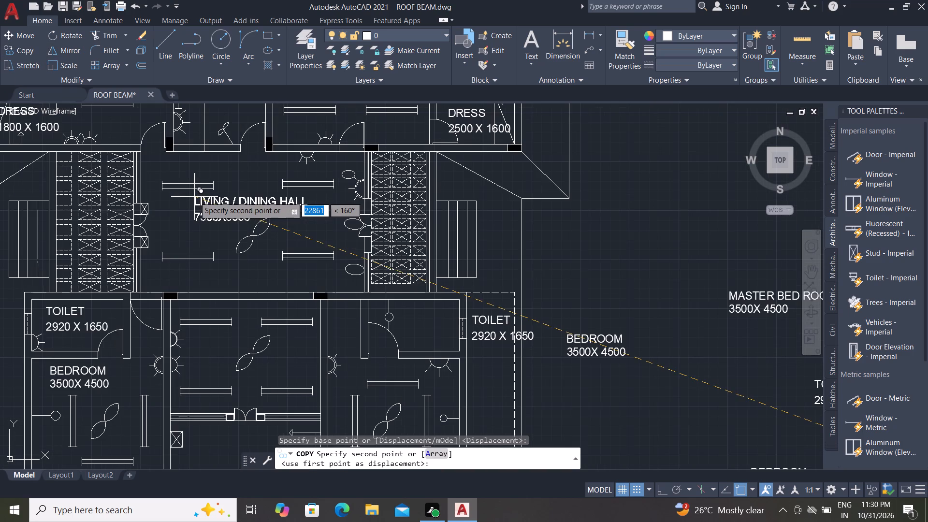
scroll(194, 197, "up", 3)
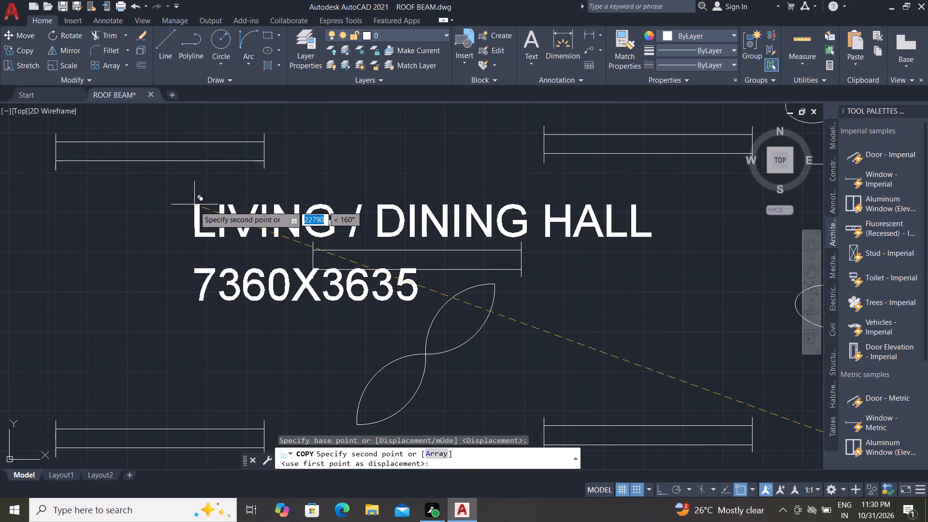
scroll(208, 220, "down", 2)
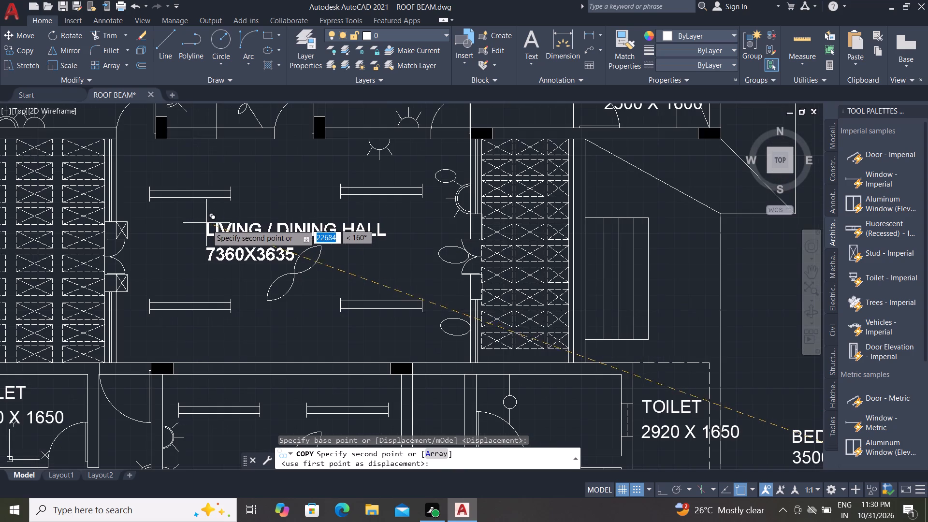
left_click(203, 163)
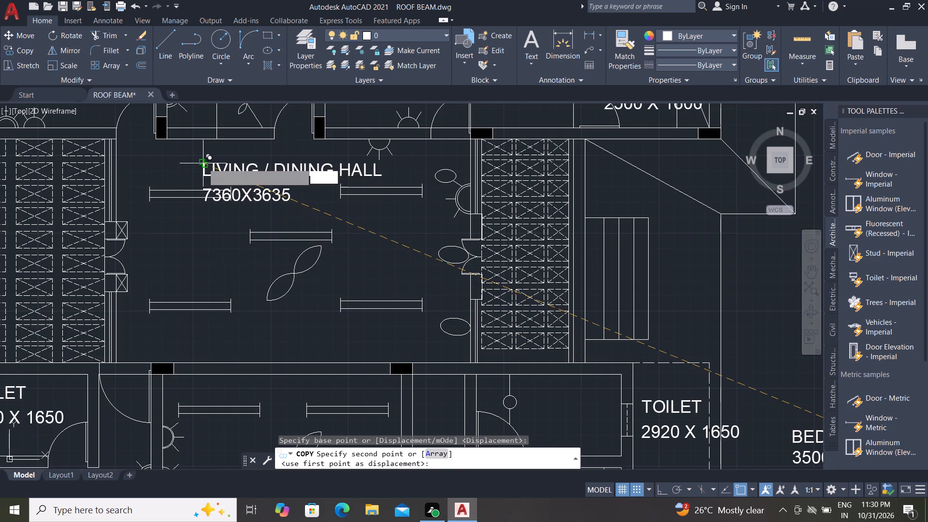
key("Escape")
Copy the loose PORCH 2500 X 2785 label into the porch, between its two round columns.
scroll(162, 185, "down", 1)
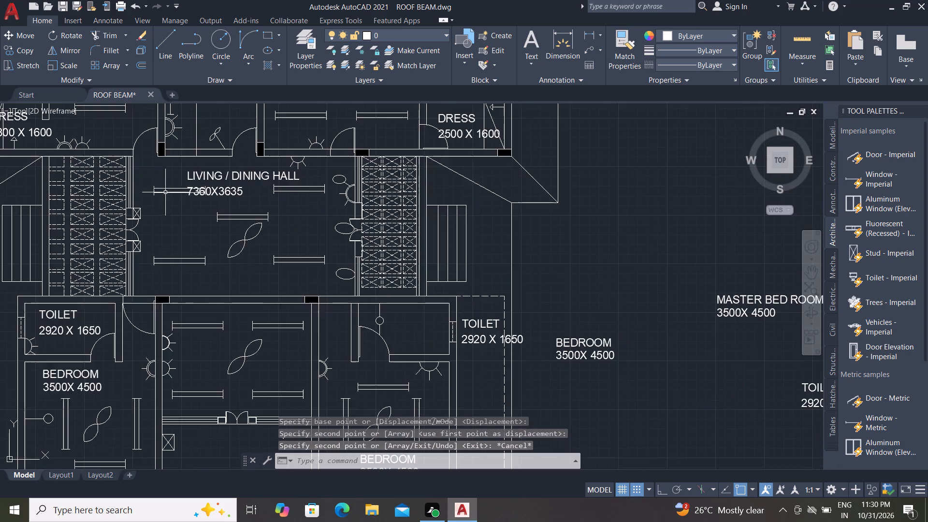
scroll(169, 197, "down", 1)
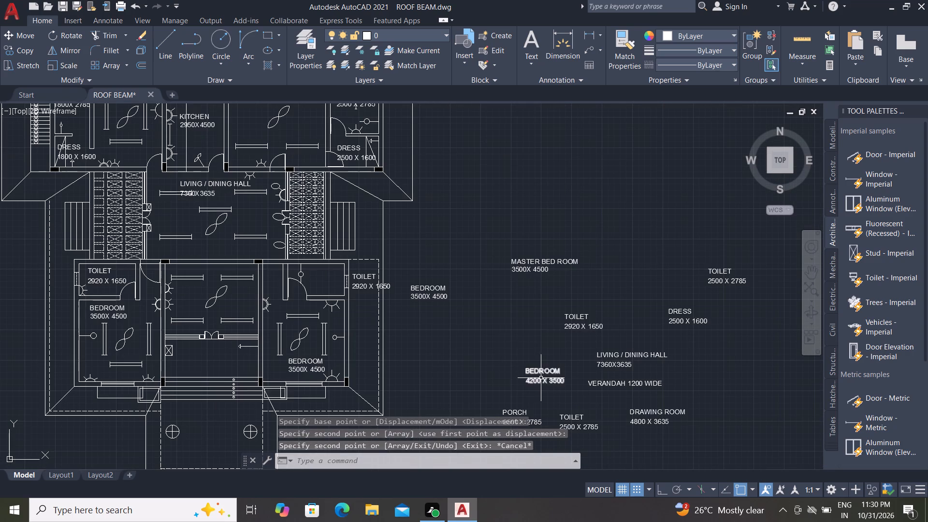
middle_click_drag(541, 378, 556, 302)
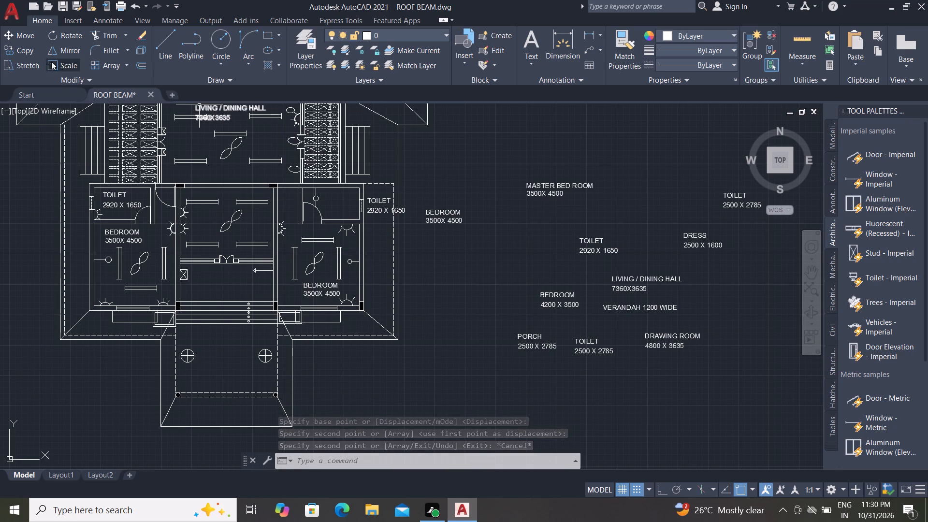
left_click(14, 45)
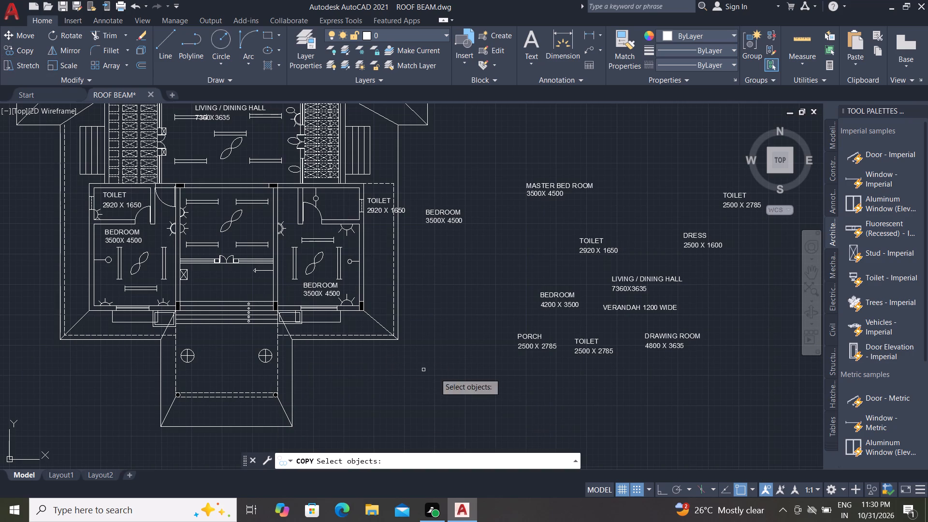
left_click(534, 337)
right_click(534, 337)
left_click(534, 337)
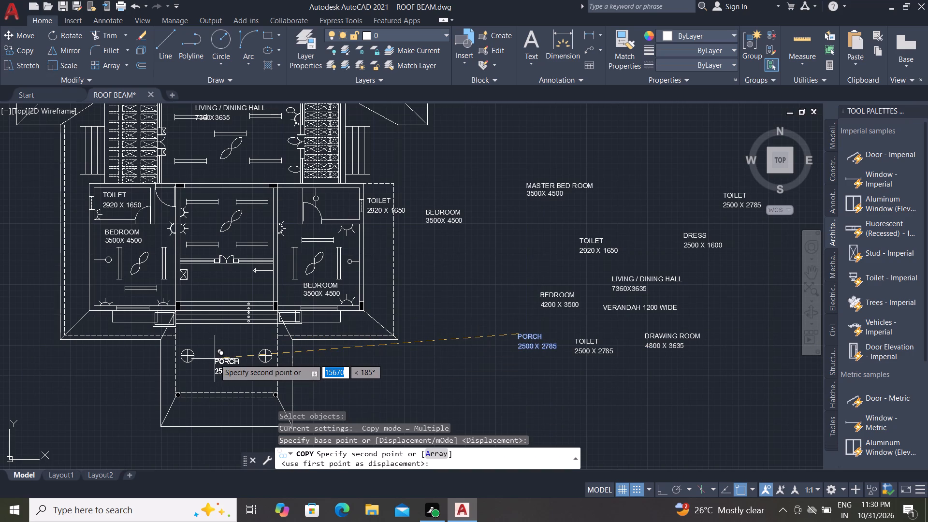
left_click(215, 359)
key("Escape")
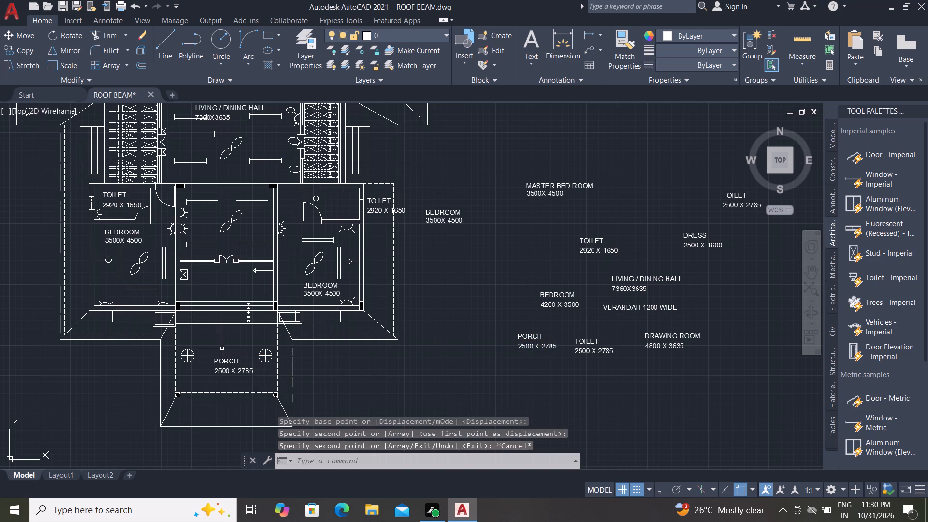
Copy the loose DRAWING ROOM 4800 X 3635 label into the middle room between the two southern bedrooms.
key("space")
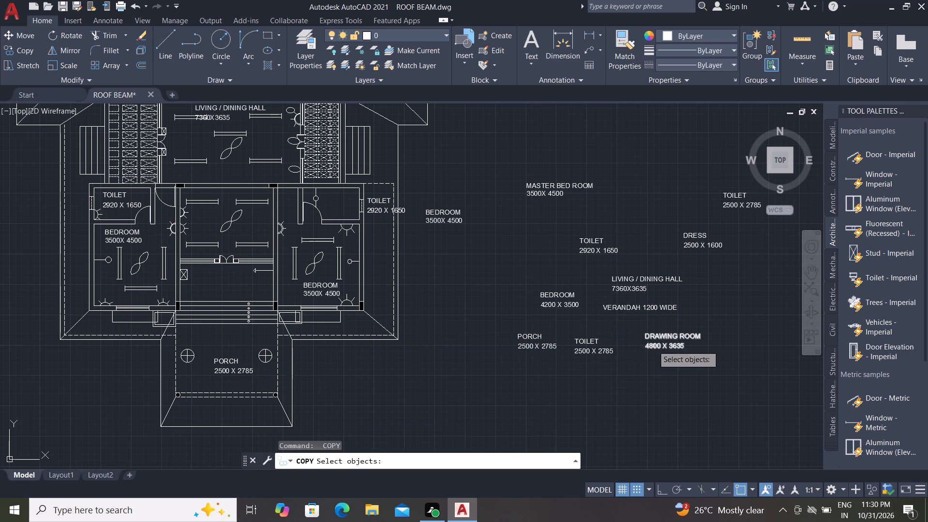
left_click(653, 346)
right_click(653, 346)
left_click(653, 346)
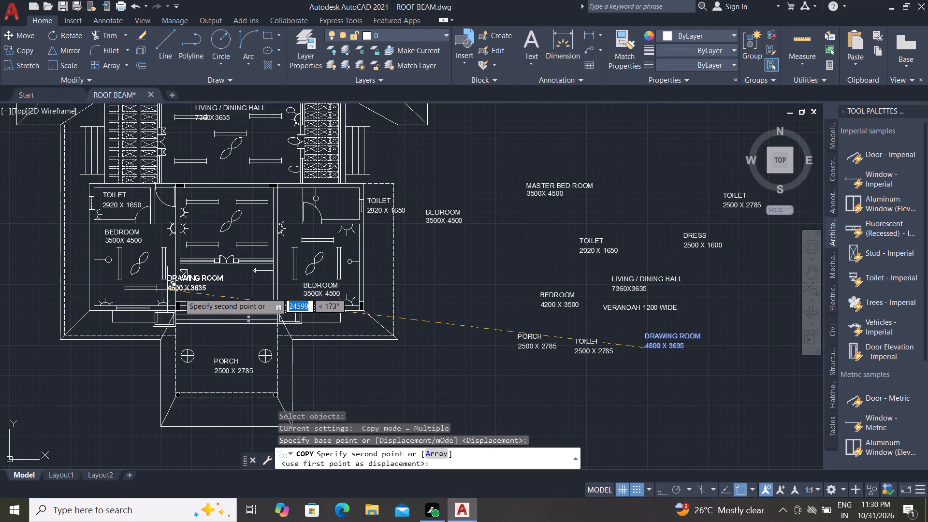
left_click(205, 233)
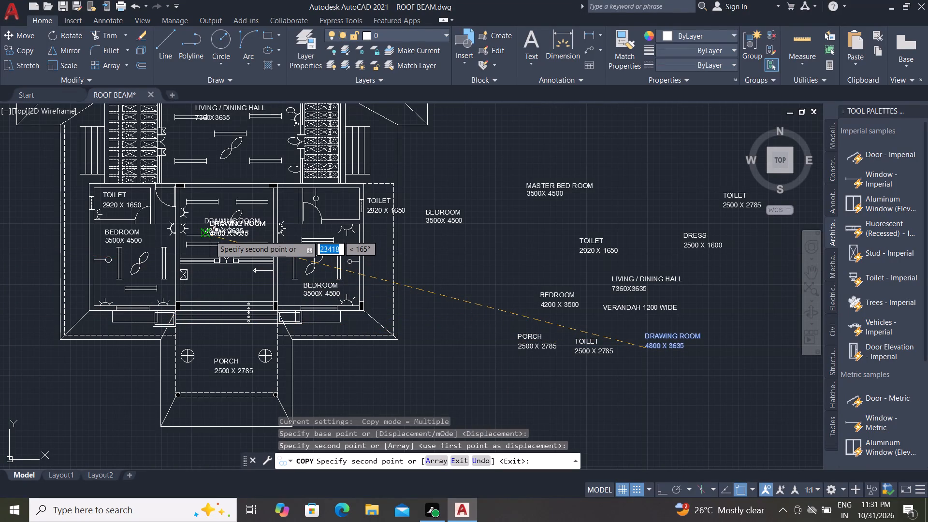
key("Escape")
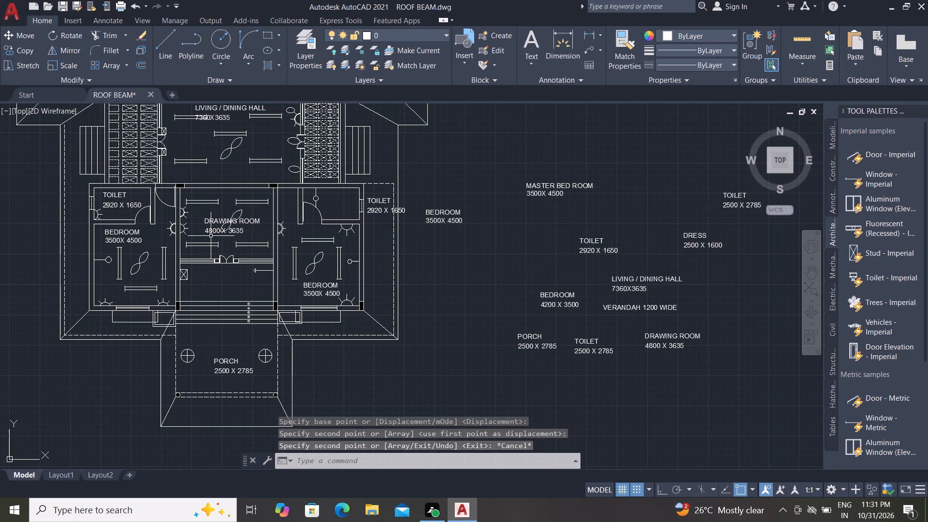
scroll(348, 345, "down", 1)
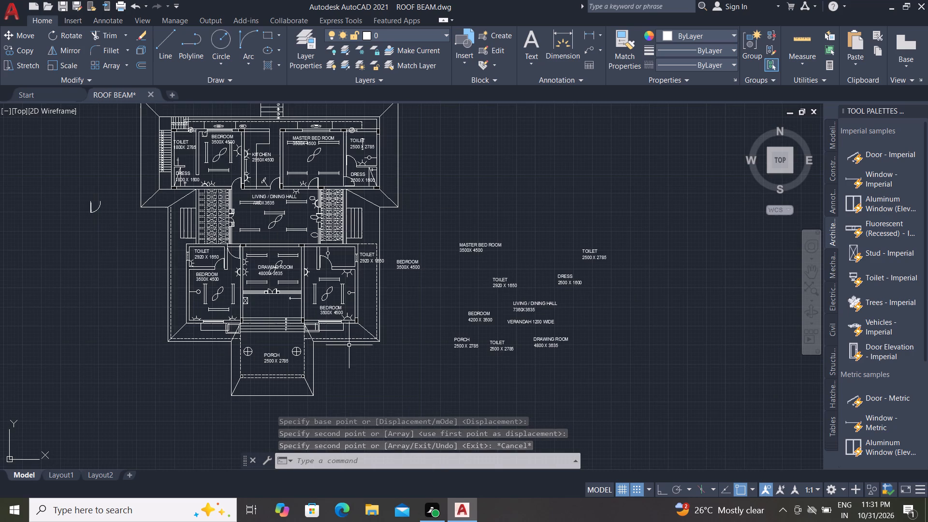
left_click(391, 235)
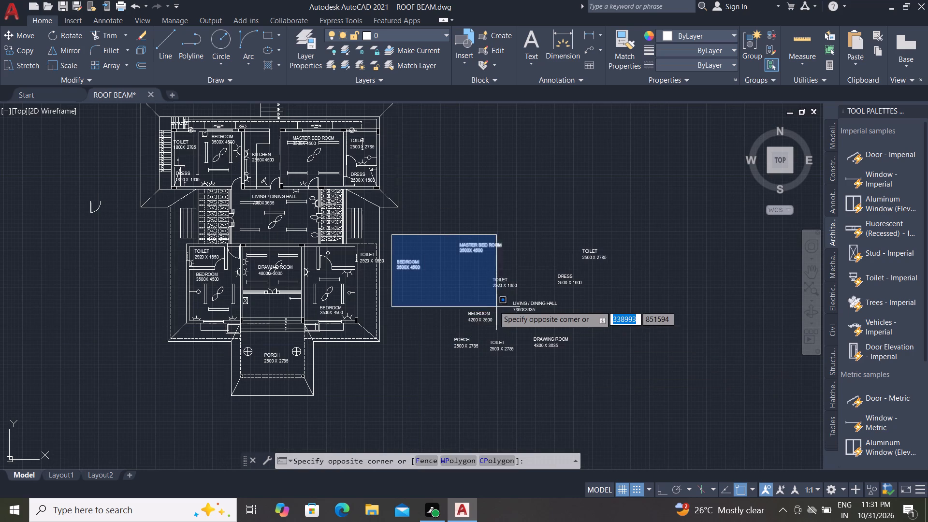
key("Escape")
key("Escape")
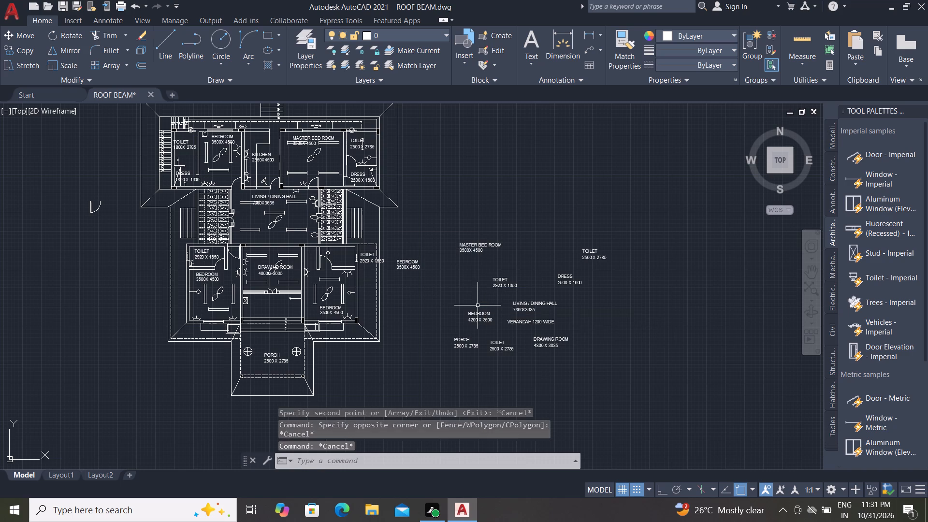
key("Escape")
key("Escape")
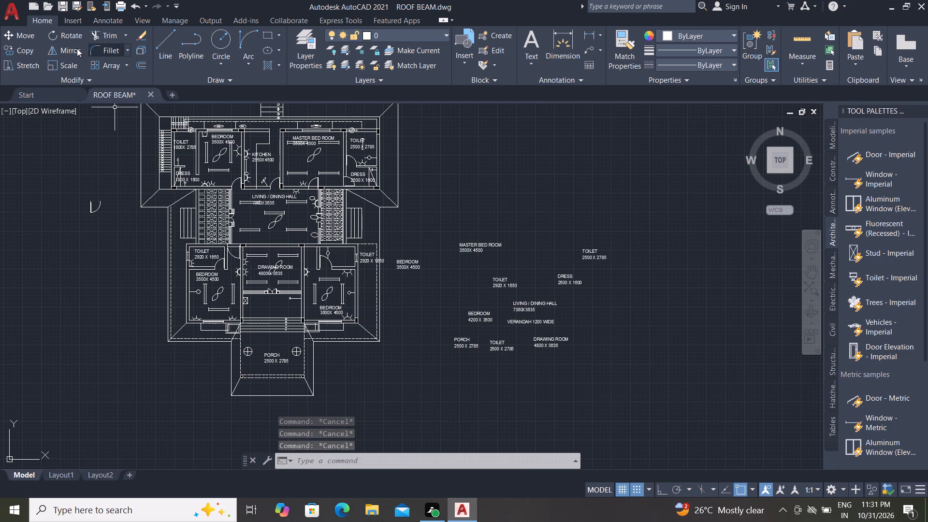
Copy the loose VERANDAH 1200 WIDE label into the space just south of the drawing room's double door.
left_click(18, 46)
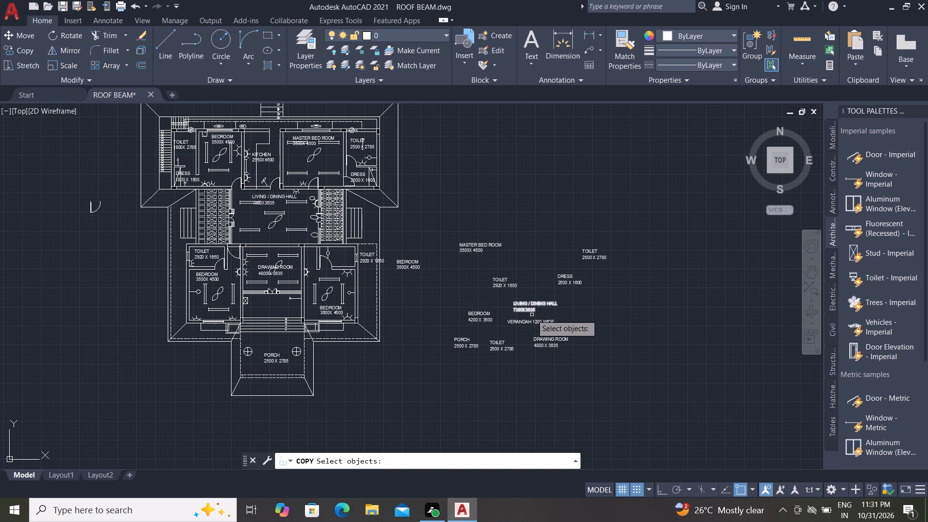
left_click(525, 321)
right_click(525, 321)
left_click(525, 321)
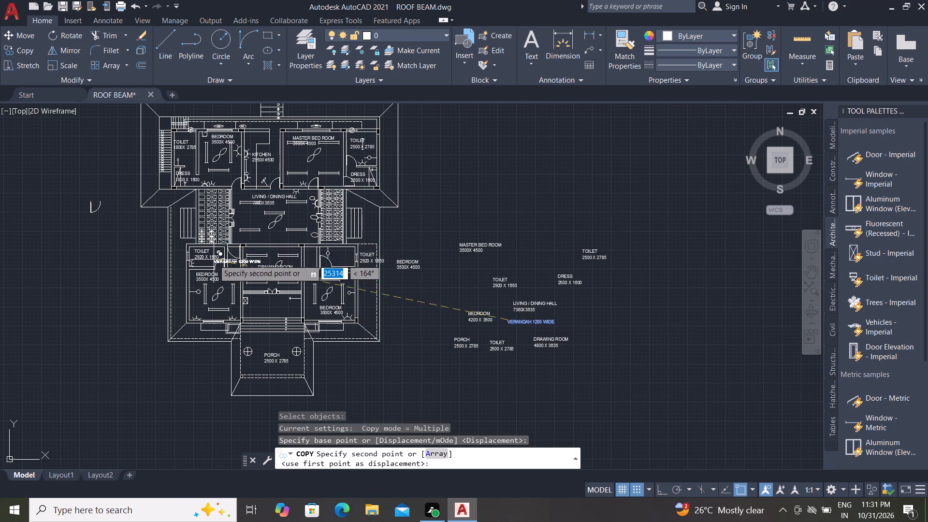
scroll(234, 283, "up", 2)
scroll(265, 315, "up", 2)
left_click(264, 315)
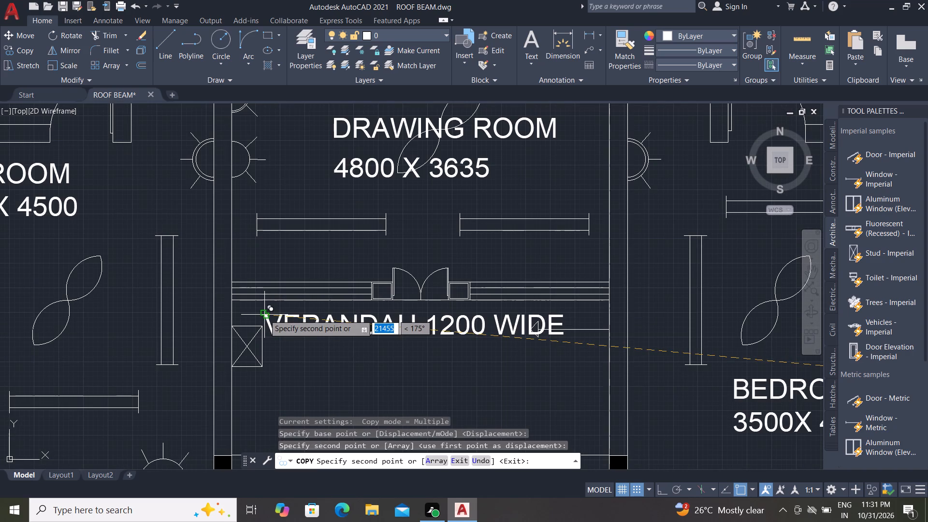
key("Escape")
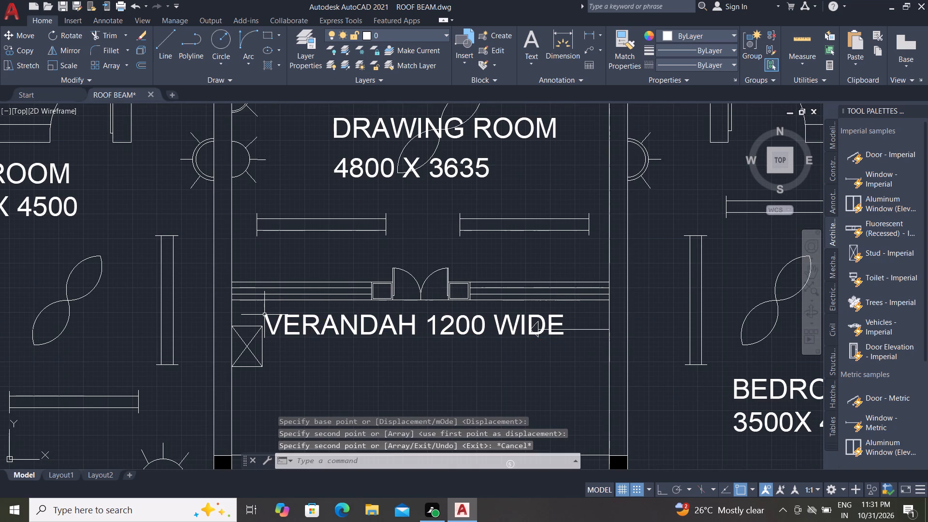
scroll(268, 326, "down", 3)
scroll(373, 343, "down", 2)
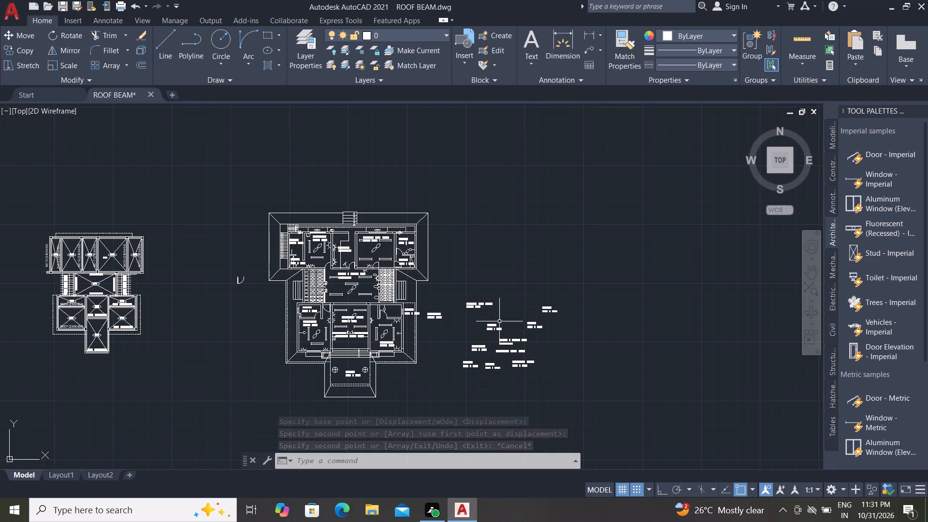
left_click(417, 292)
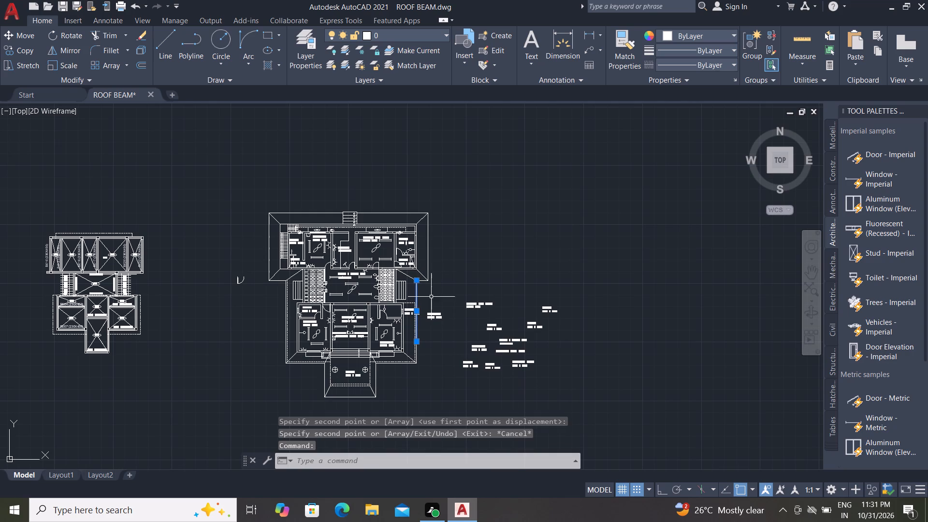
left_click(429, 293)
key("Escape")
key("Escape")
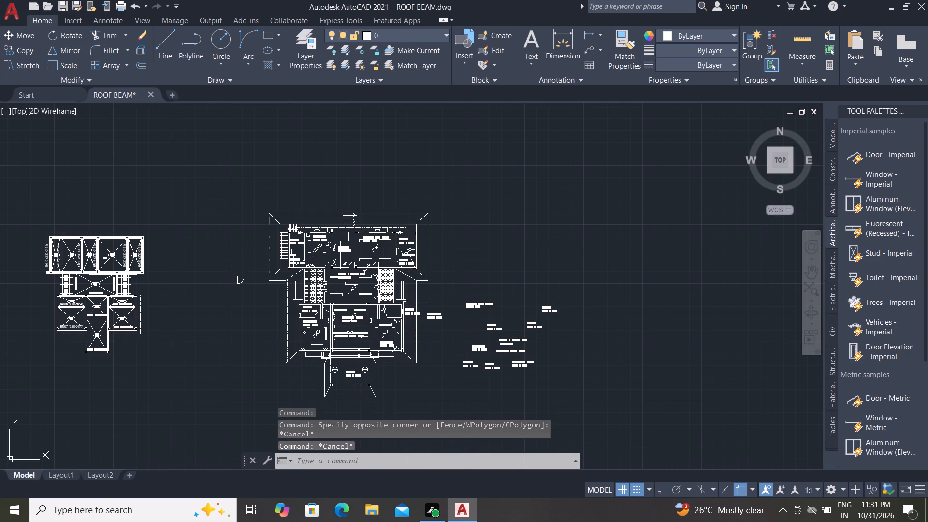
Erase the leftover spare door standing west of the floor plan.
left_click(238, 284)
key("Delete")
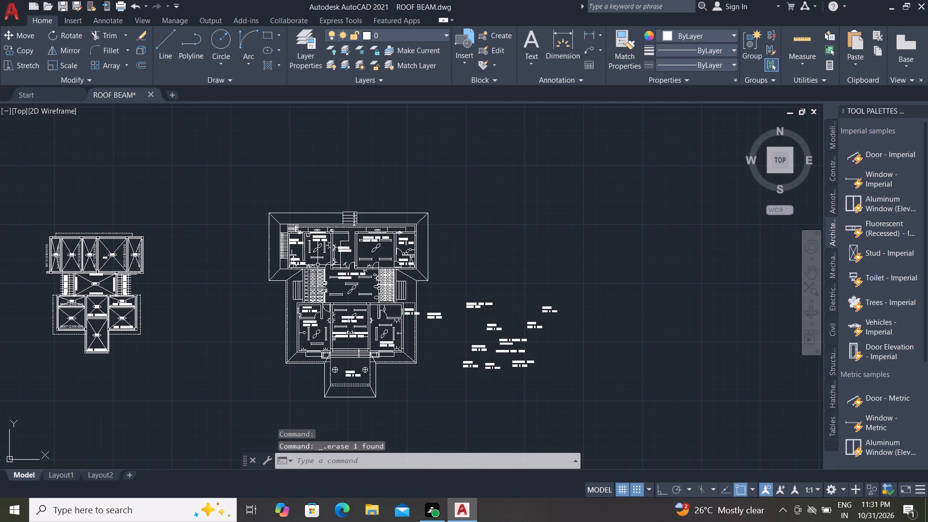
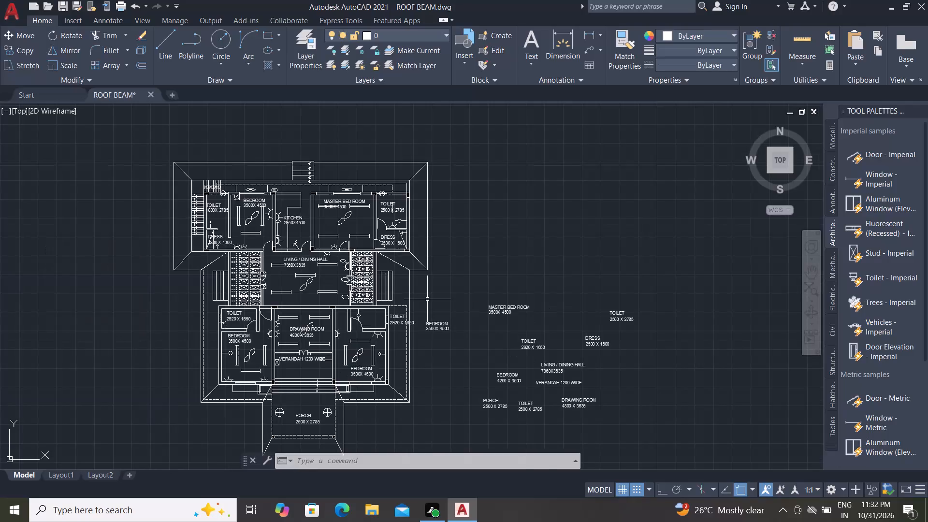
Erase all the leftover loose room labels lying east of the floor plan.
scroll(427, 299, "up", 1)
left_click(419, 295)
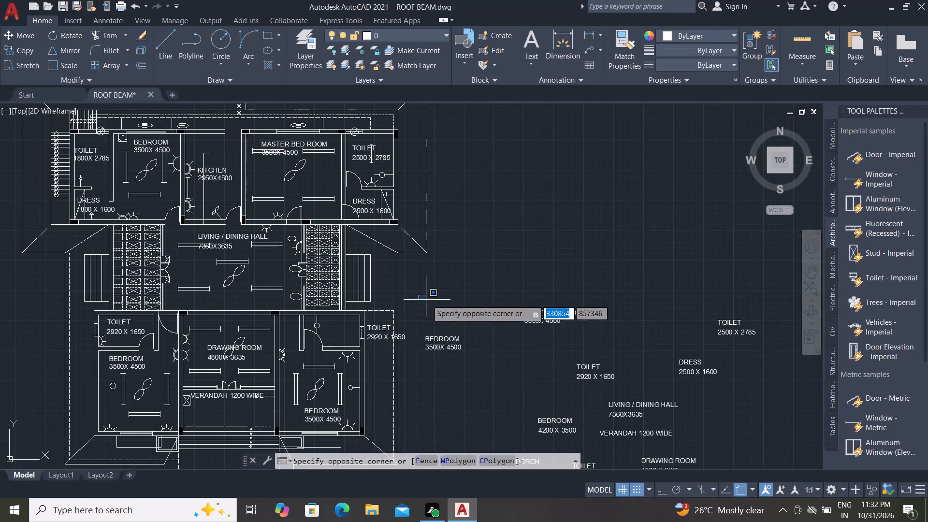
scroll(428, 301, "down", 1)
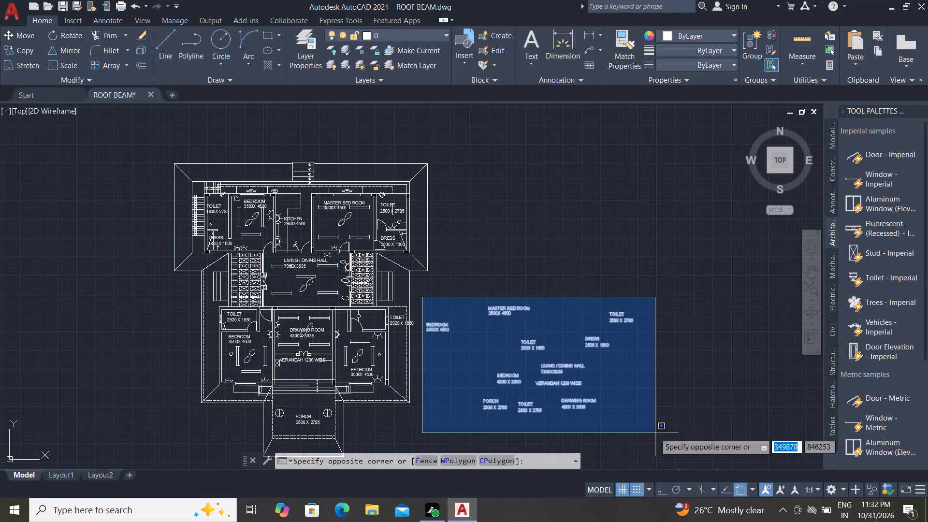
left_click(655, 433)
key("Delete")
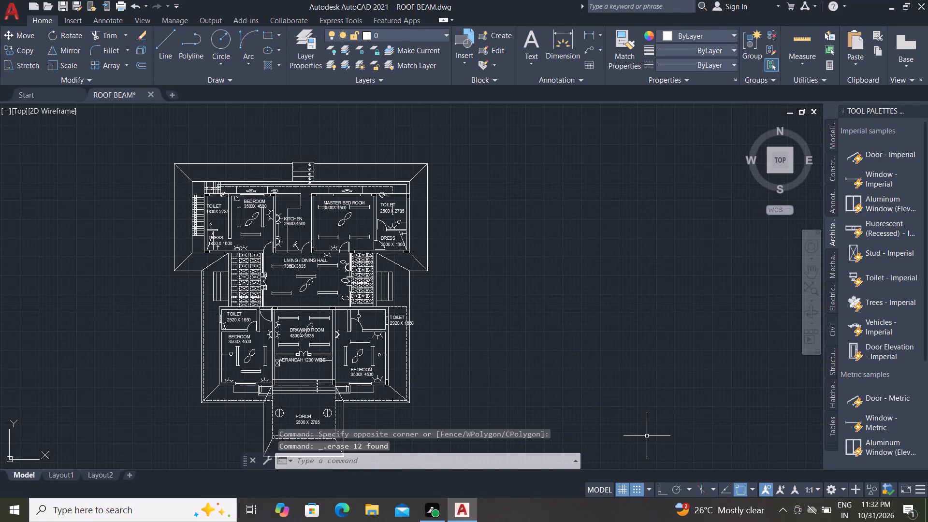
Examine the whole floor plan, including its rooms, porch and stairs, for labels that are still missing.
scroll(539, 284, "down", 1)
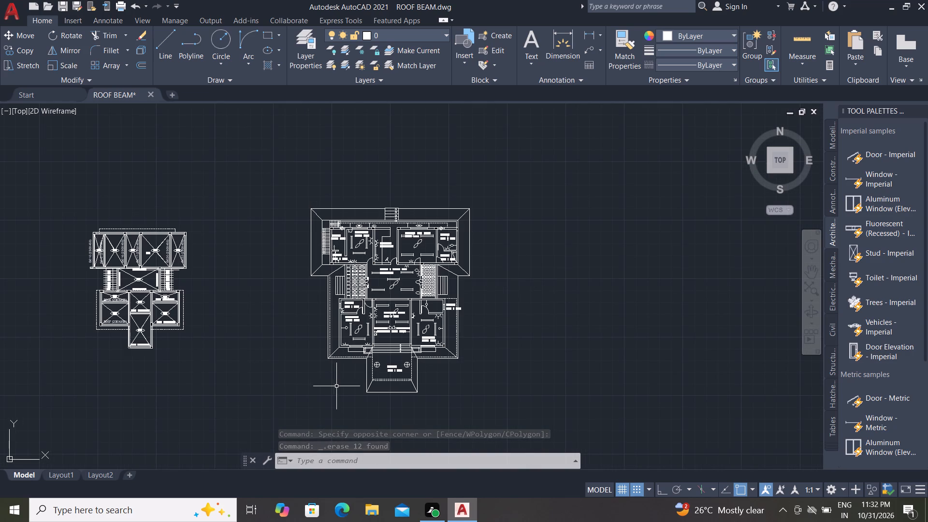
scroll(385, 377, "up", 2)
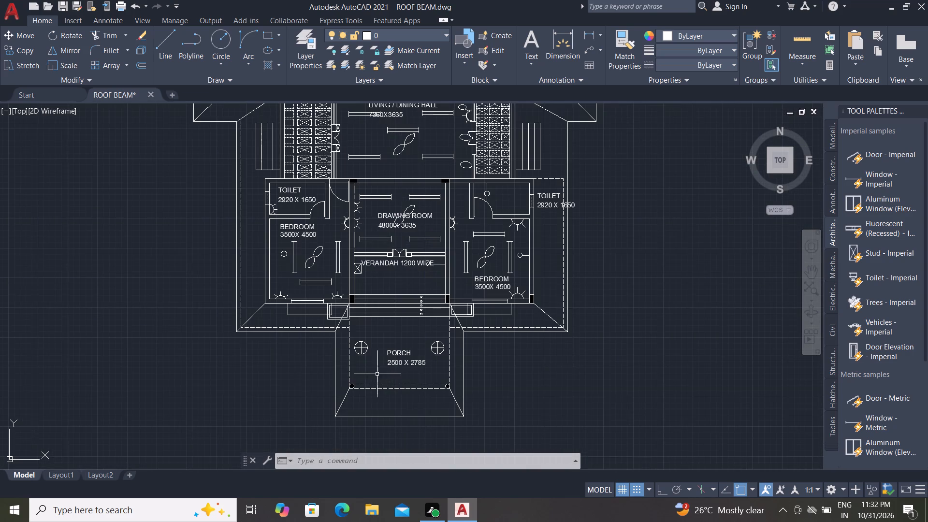
middle_click_drag(303, 348, 365, 381)
scroll(363, 381, "down", 1)
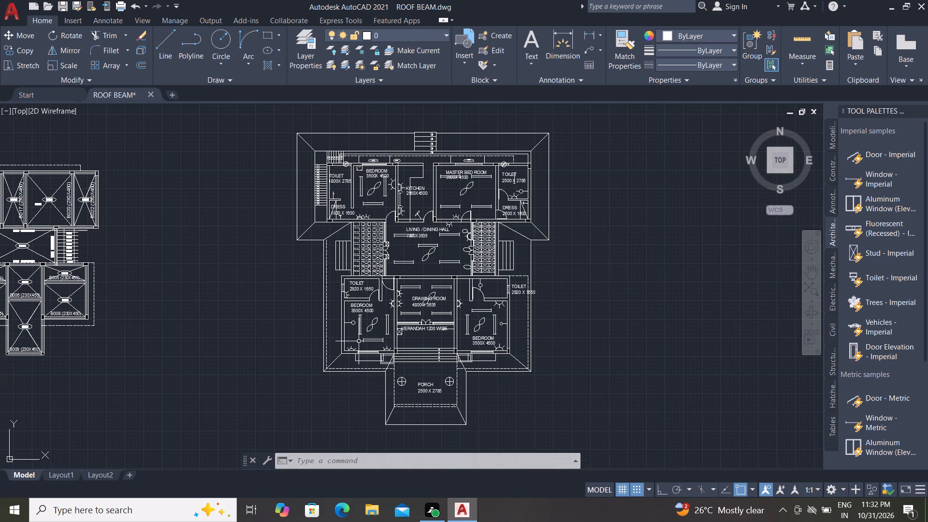
middle_click_drag(359, 341, 324, 365)
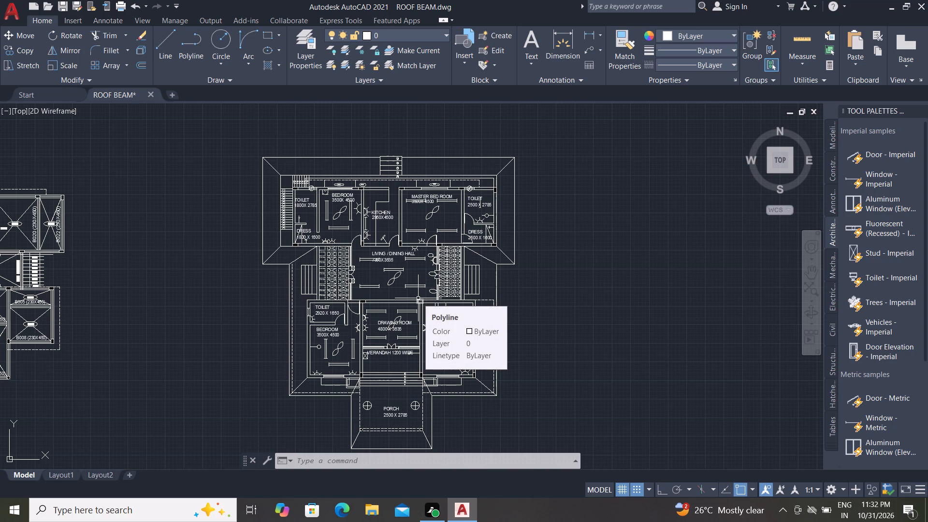
middle_click_drag(419, 298, 456, 357)
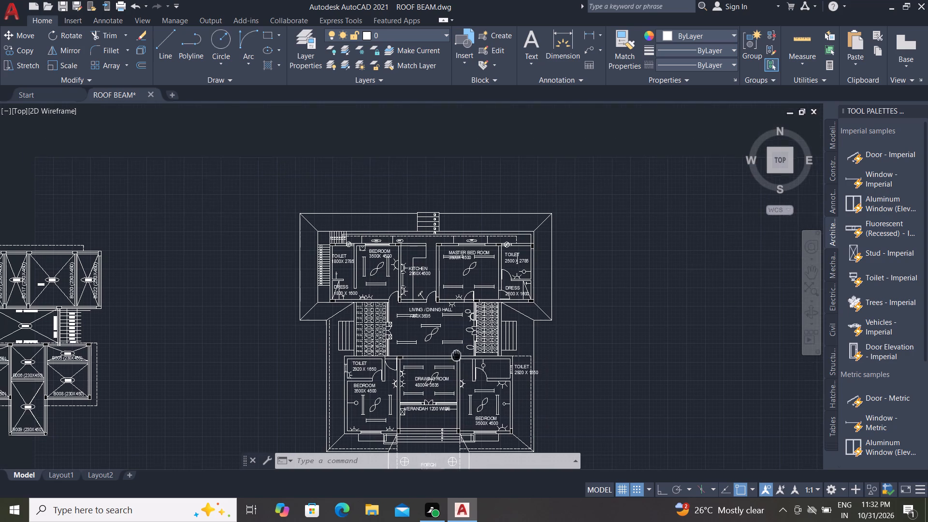
middle_click_drag(456, 357, 449, 365)
scroll(339, 325, "up", 2)
scroll(337, 364, "up", 1)
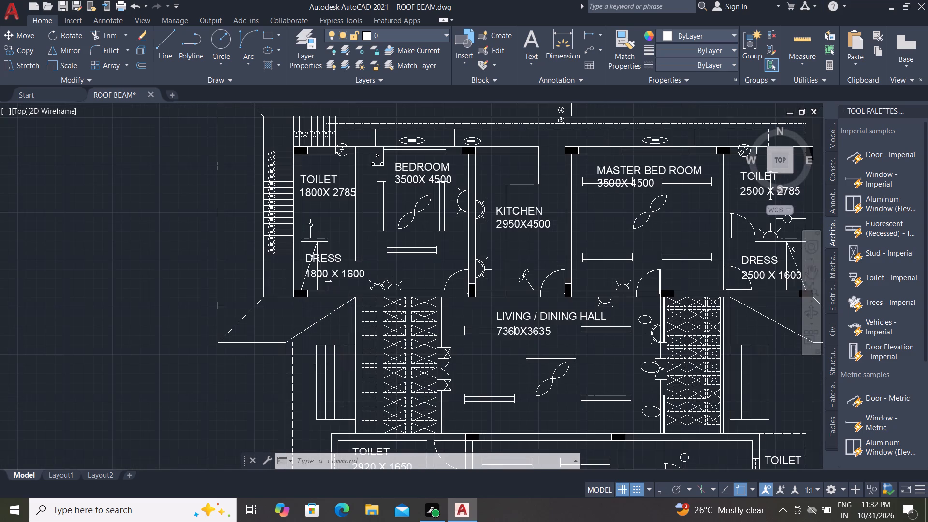
scroll(337, 364, "up", 1)
scroll(337, 364, "down", 3)
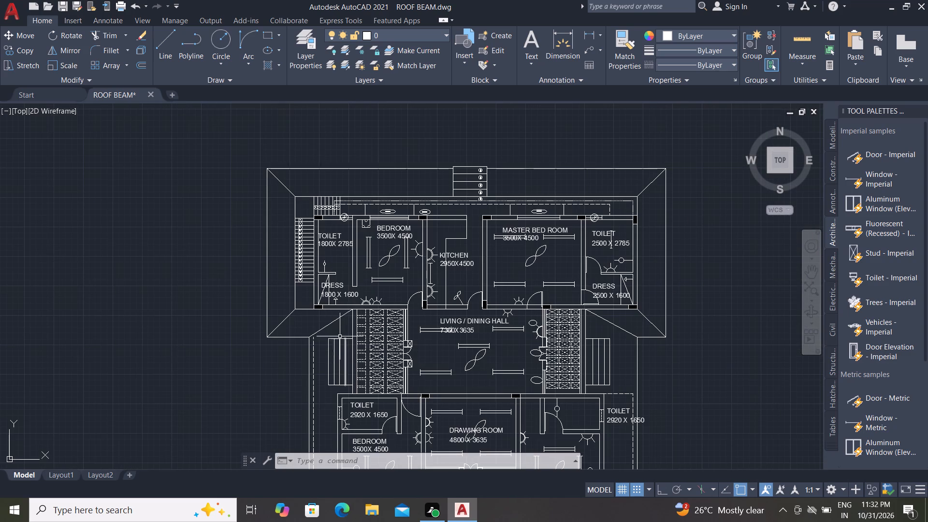
Copy the step number 1 from the northwest staircase onto the westernmost tread of the steps west of the living/dining hall.
scroll(330, 206, "up", 4)
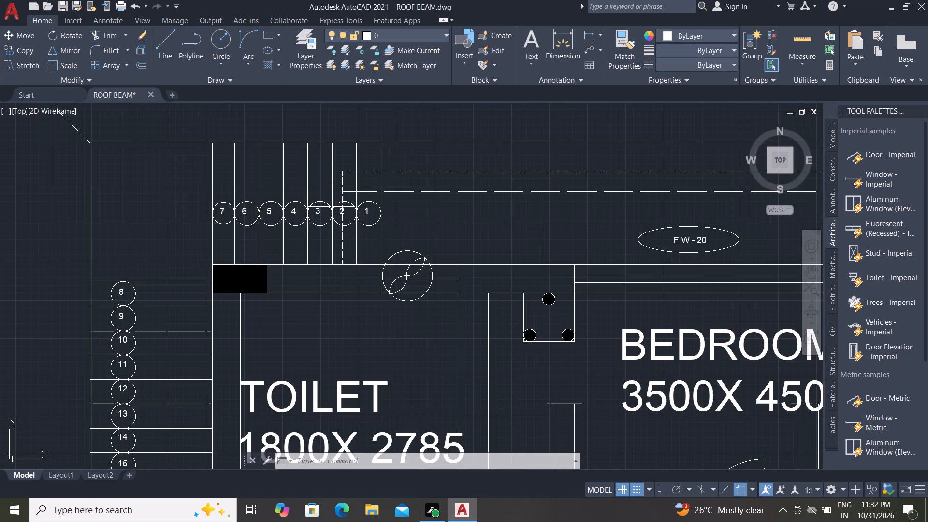
scroll(331, 207, "up", 1)
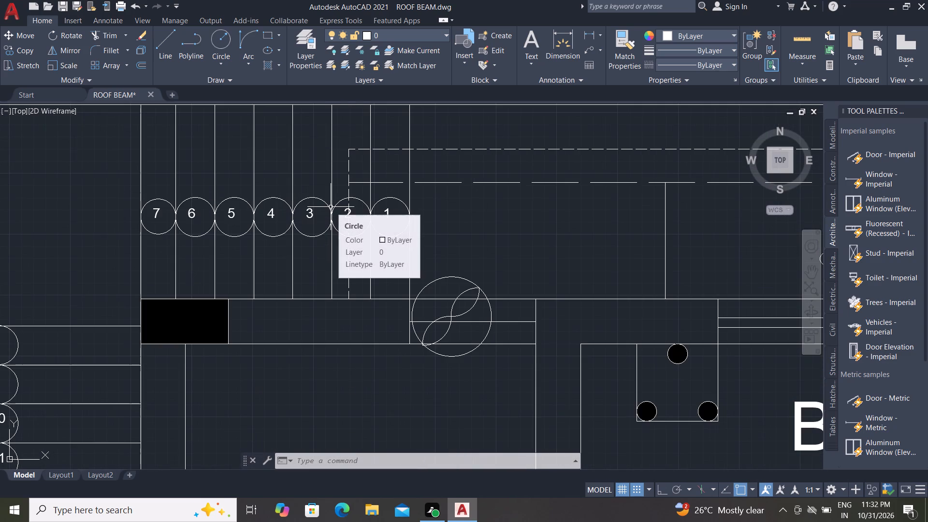
left_click(33, 47)
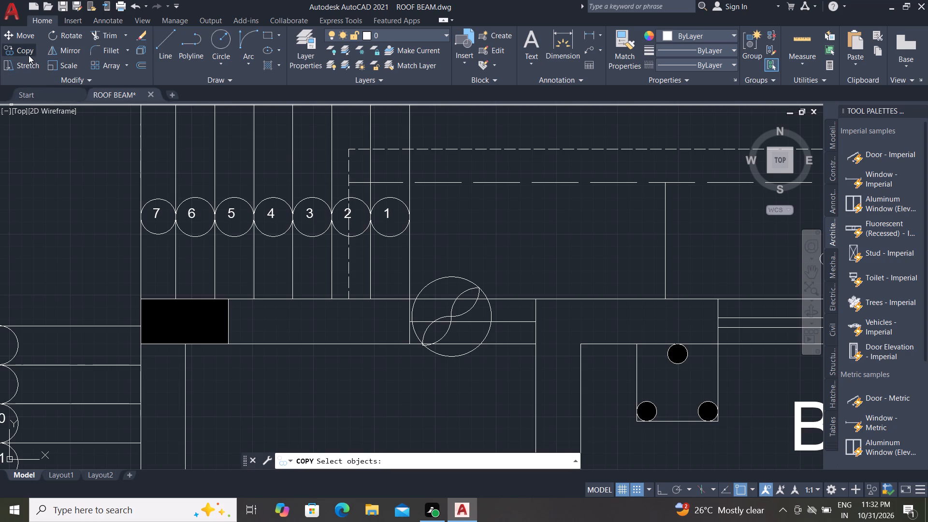
left_click(29, 49)
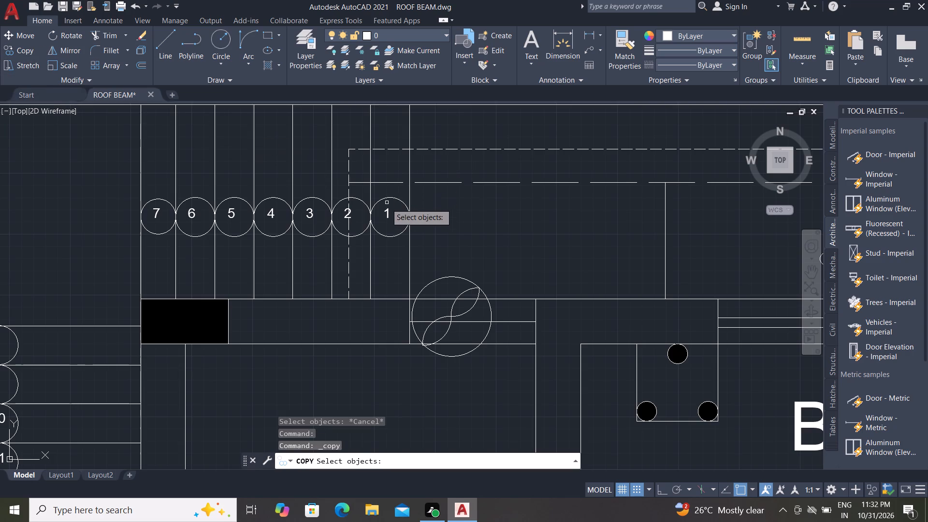
left_click(390, 213)
right_click(386, 211)
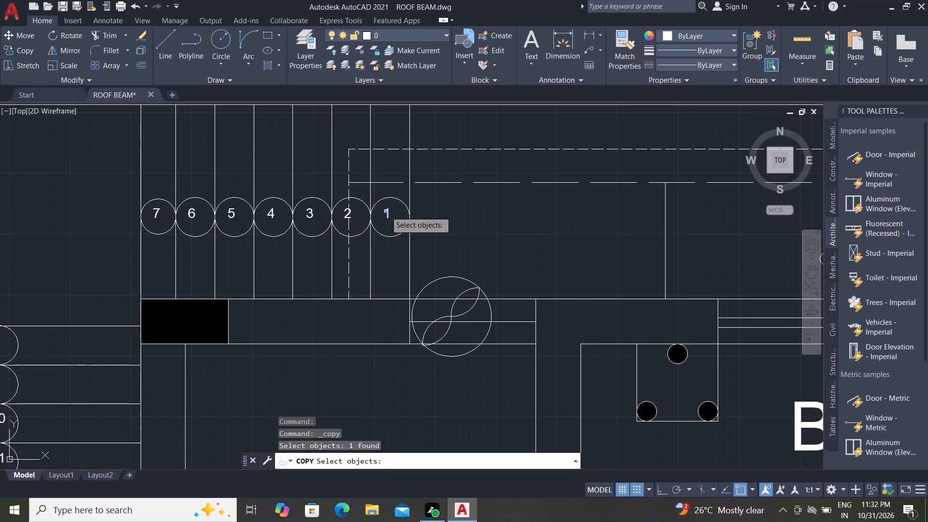
left_click(386, 211)
scroll(393, 179, "down", 2)
scroll(268, 301, "down", 3)
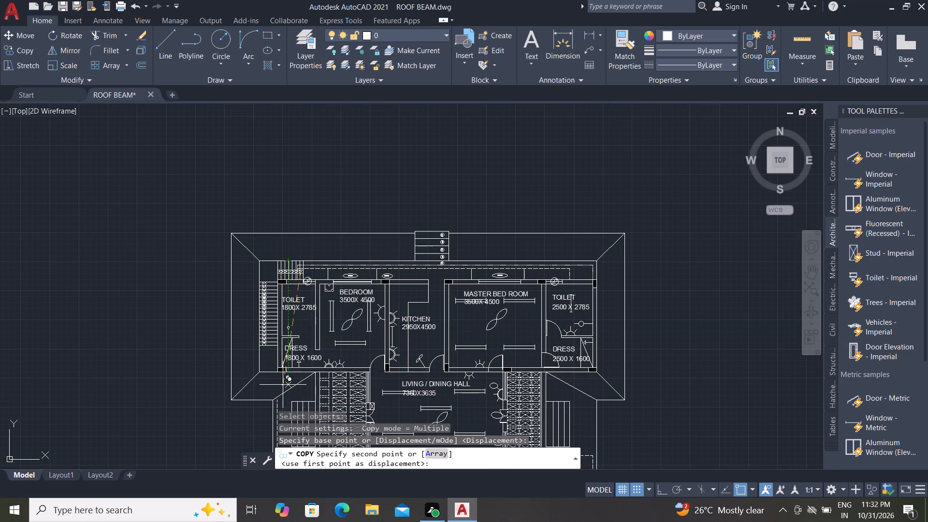
scroll(301, 344, "down", 1)
scroll(295, 377, "up", 3)
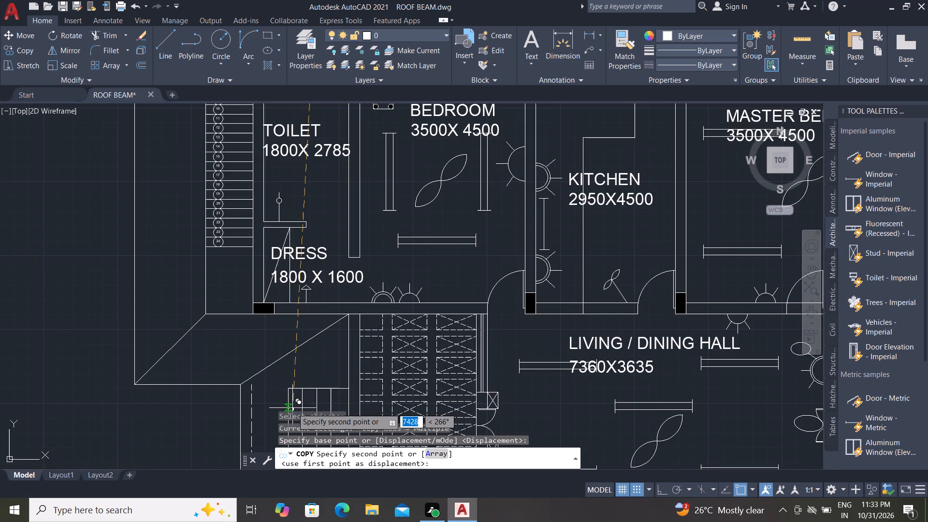
scroll(303, 363, "down", 2)
scroll(291, 394, "up", 3)
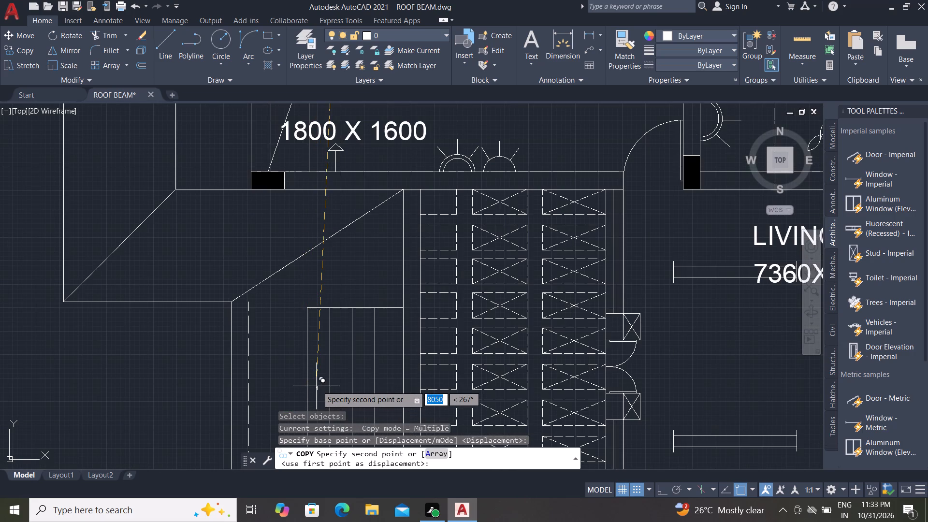
left_click(317, 386)
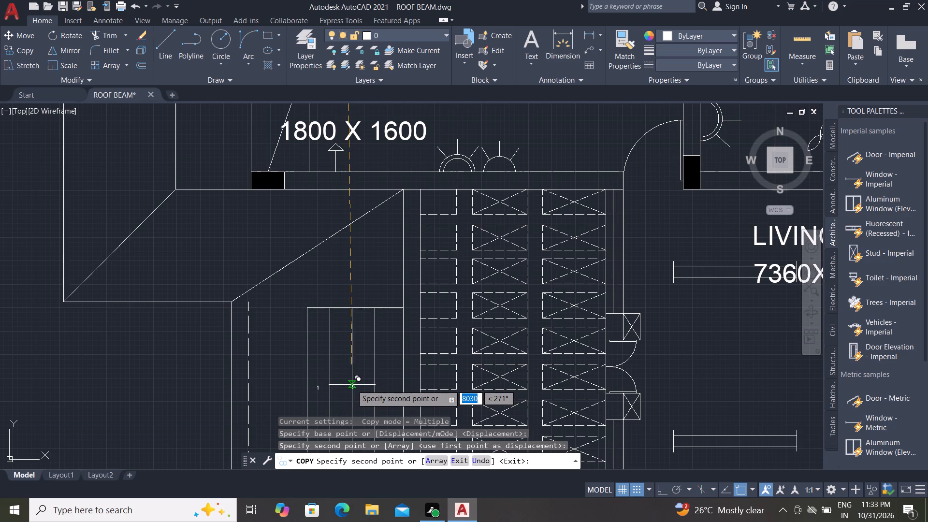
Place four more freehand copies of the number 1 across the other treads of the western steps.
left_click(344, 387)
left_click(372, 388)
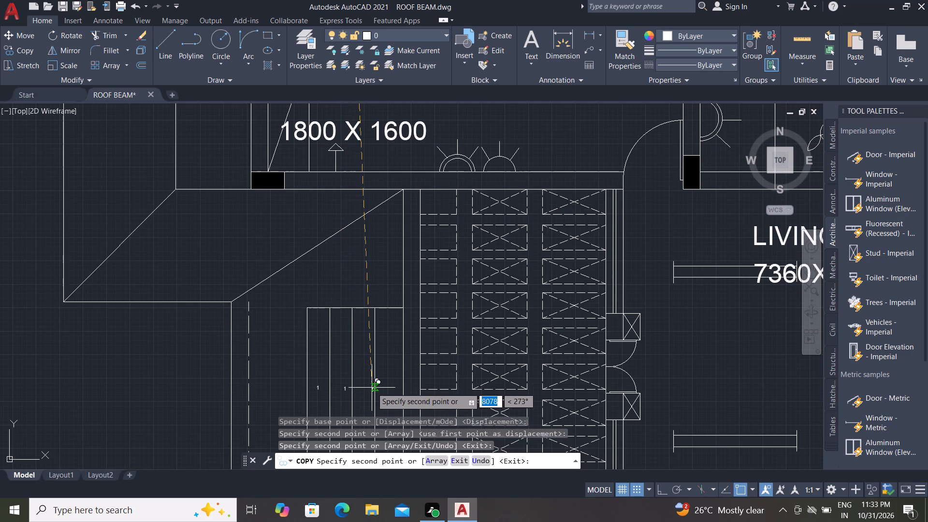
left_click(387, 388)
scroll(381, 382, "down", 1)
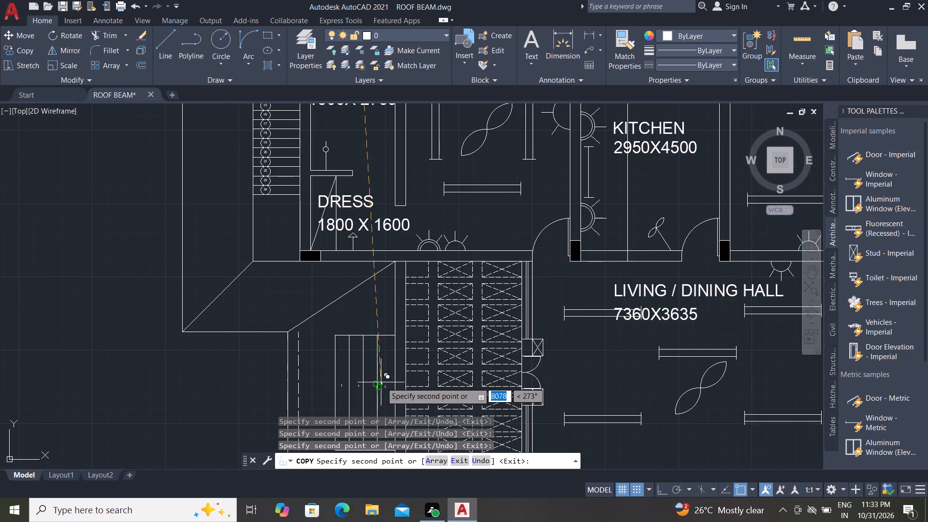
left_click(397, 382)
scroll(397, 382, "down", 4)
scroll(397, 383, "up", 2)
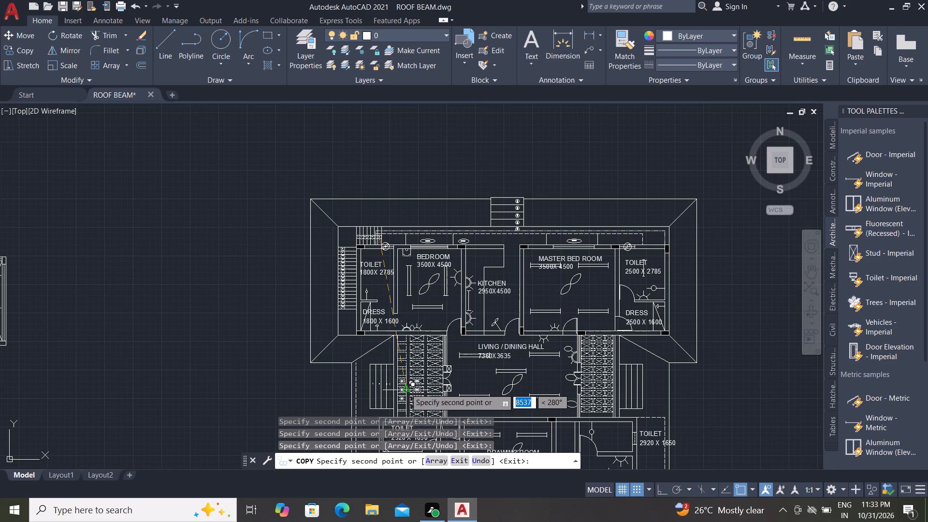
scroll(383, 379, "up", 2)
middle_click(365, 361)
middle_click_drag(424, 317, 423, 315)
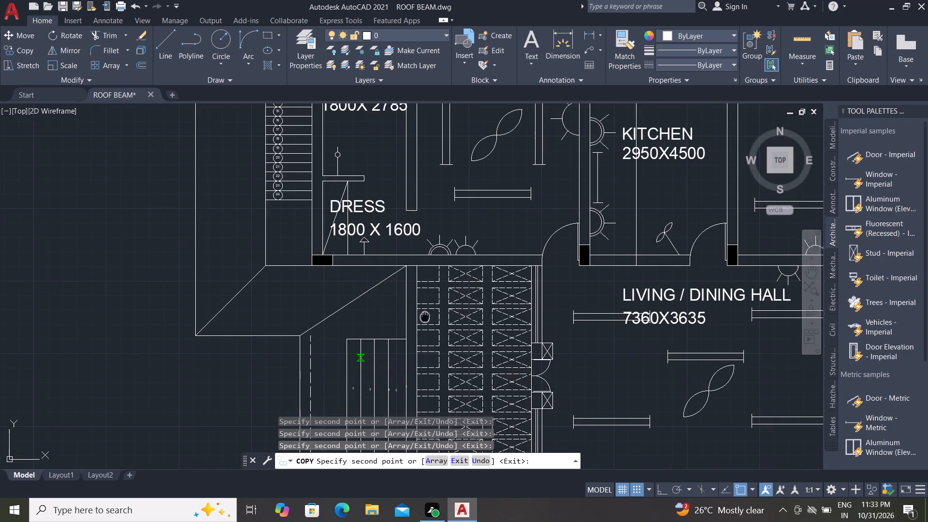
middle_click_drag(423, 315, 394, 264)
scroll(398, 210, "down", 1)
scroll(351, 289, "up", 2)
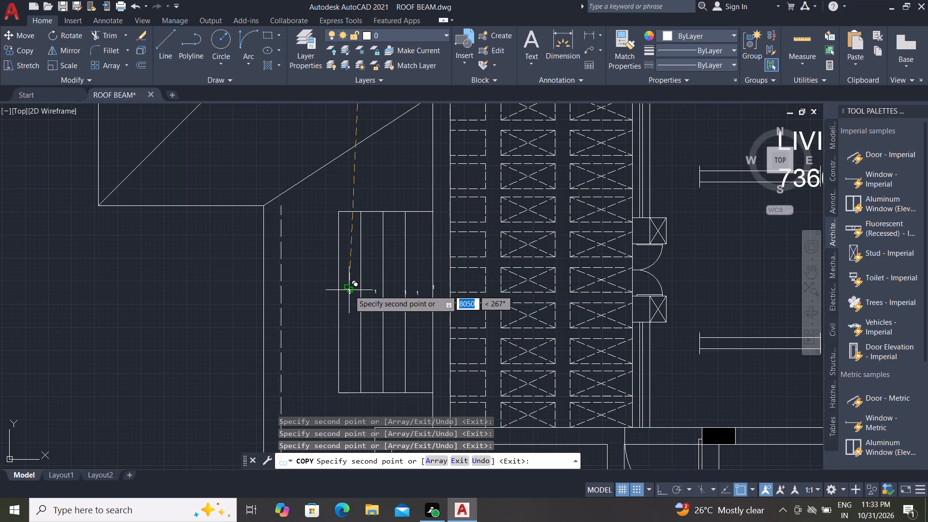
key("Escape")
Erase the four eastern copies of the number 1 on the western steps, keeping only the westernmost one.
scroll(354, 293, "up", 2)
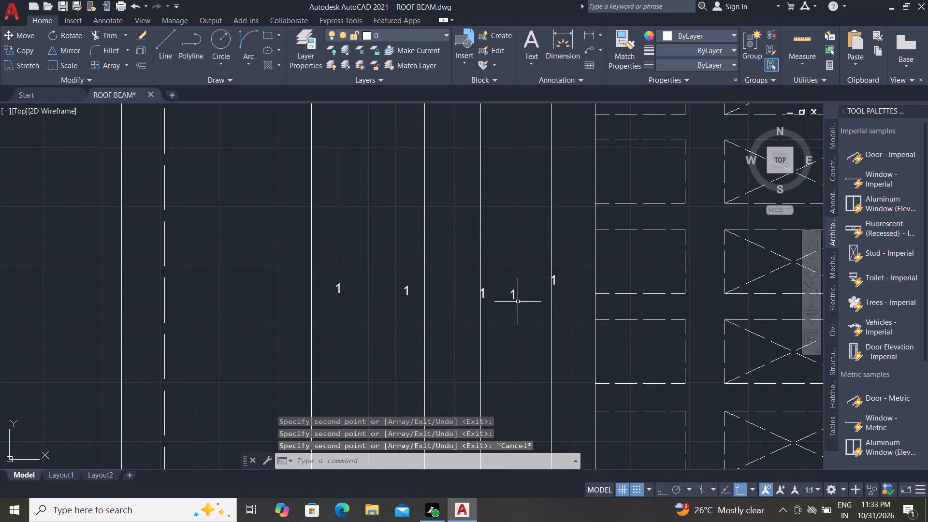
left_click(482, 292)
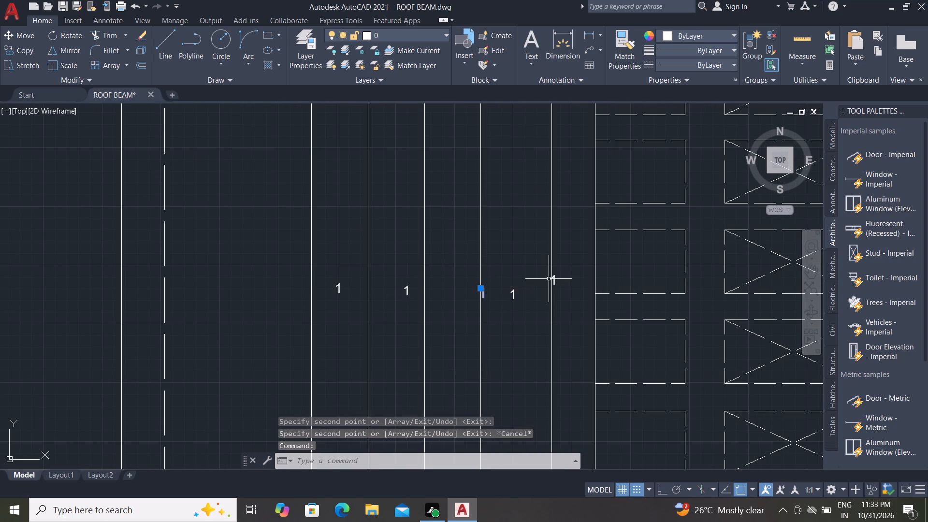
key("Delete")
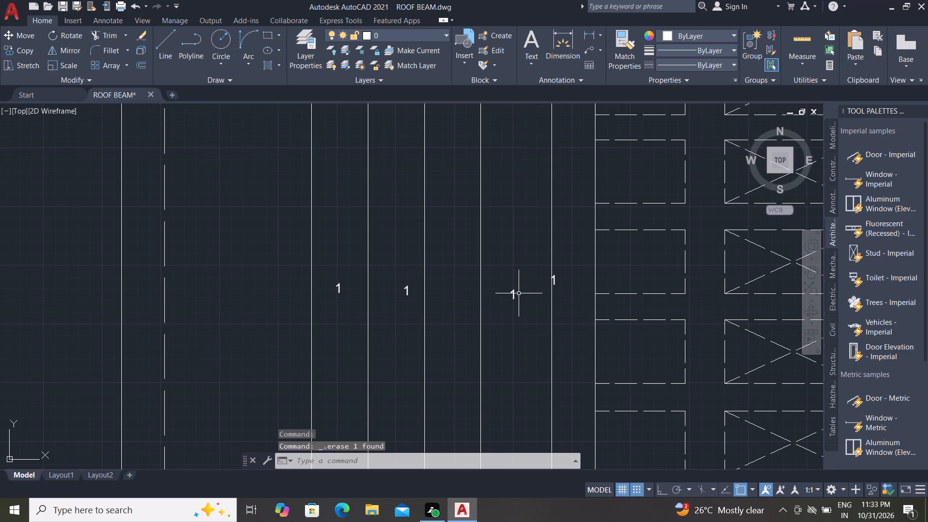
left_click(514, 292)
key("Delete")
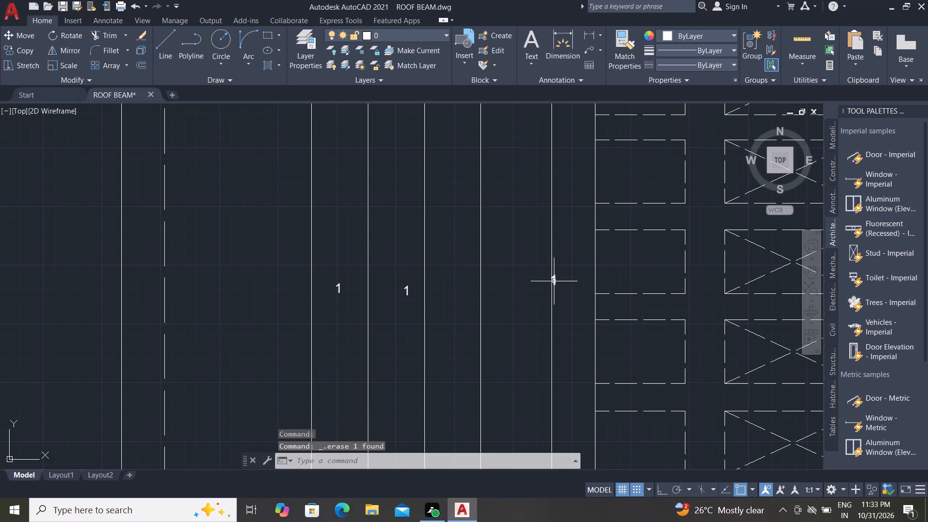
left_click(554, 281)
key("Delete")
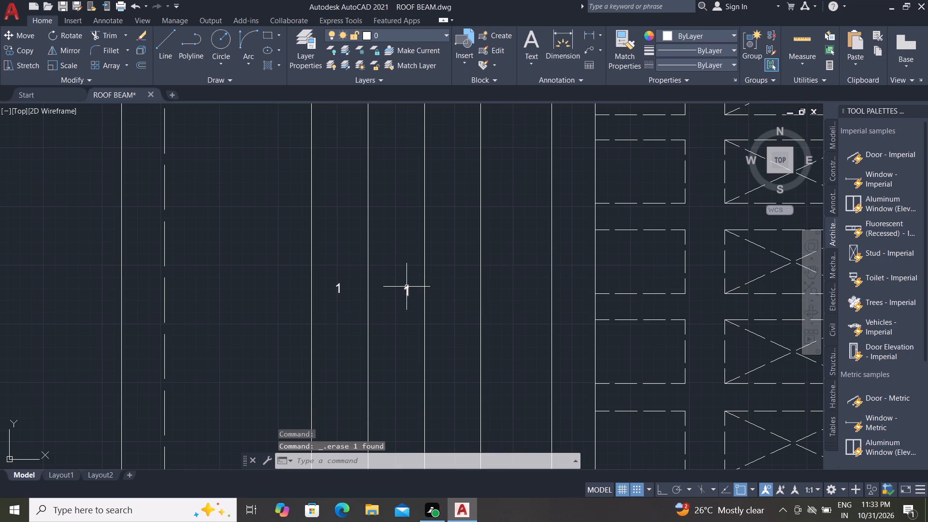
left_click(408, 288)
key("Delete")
With Ortho on, copy the westernmost tread's number 1 onto the four treads east of it, about 310, 590, 910 and 1250 units away.
key("c")
key("o")
key("space")
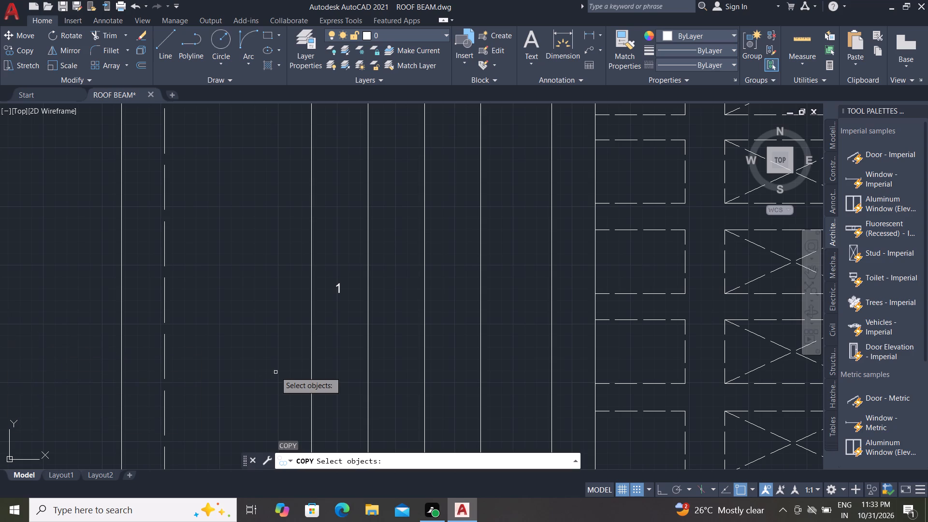
left_click(336, 292)
left_click(337, 292)
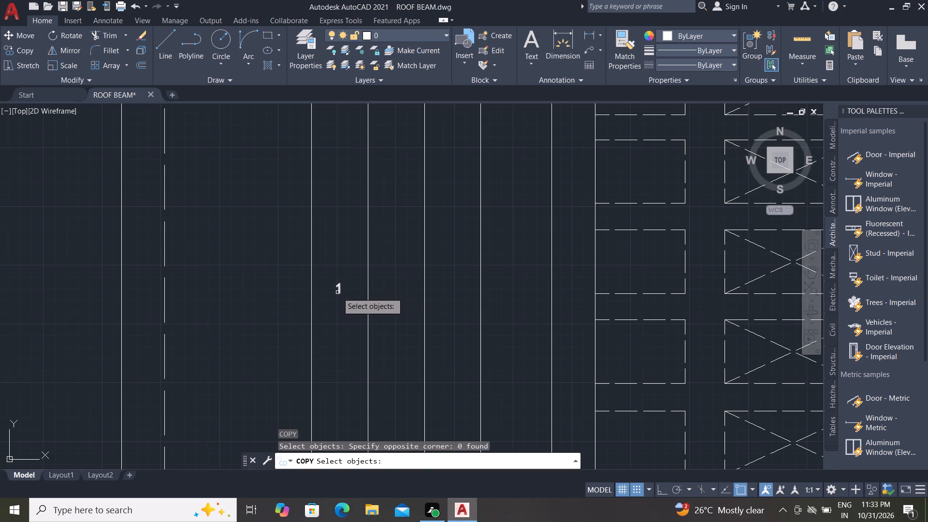
left_click(339, 290)
right_click(339, 290)
left_click(339, 290)
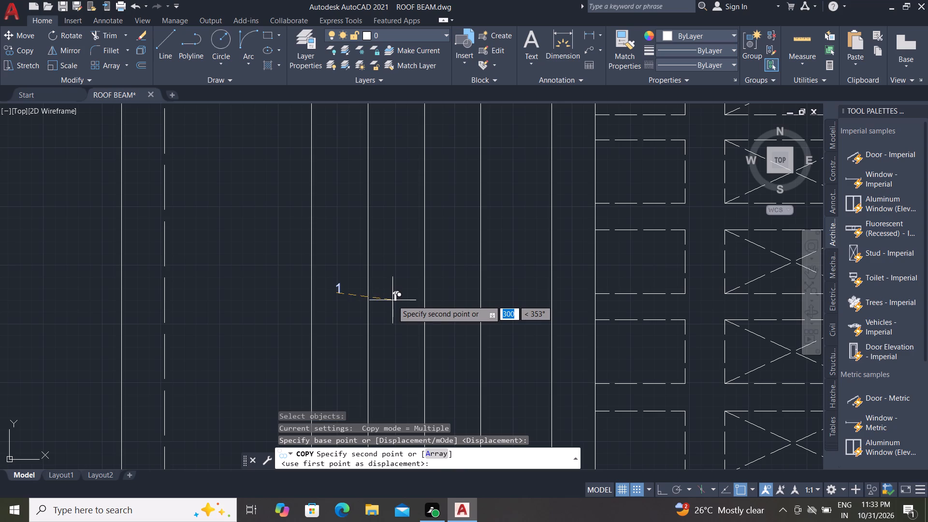
key("F8")
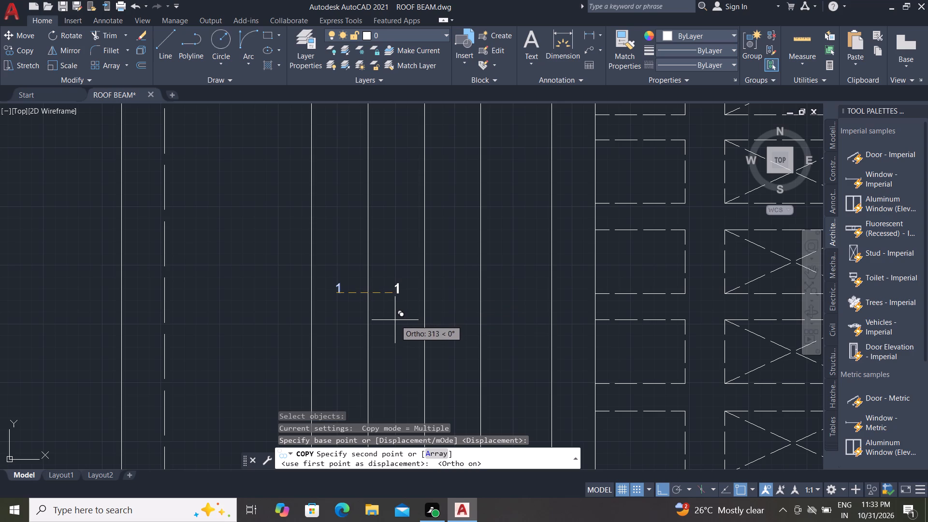
left_click(395, 320)
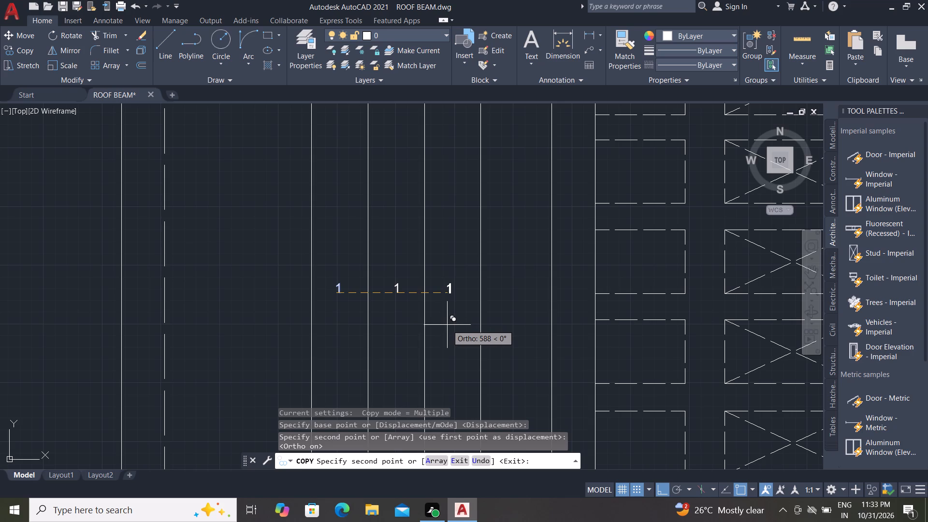
left_click(449, 325)
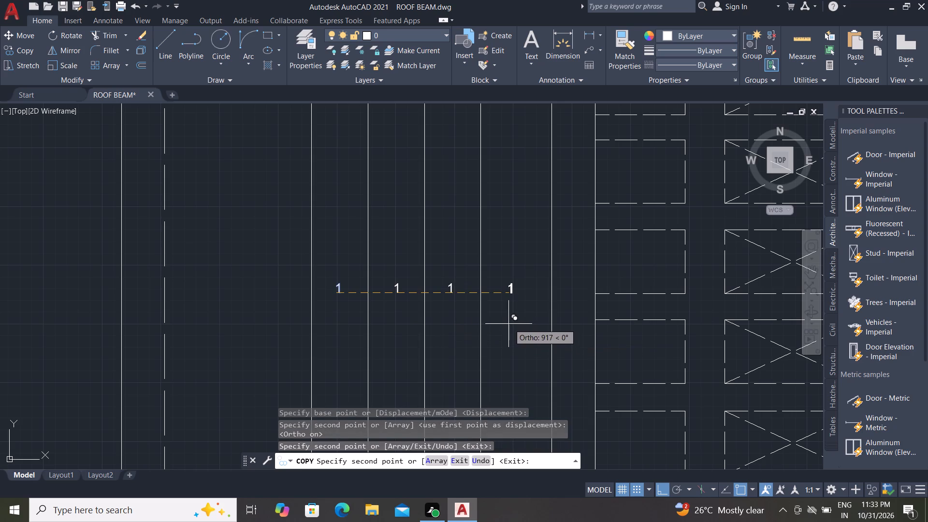
left_click(507, 324)
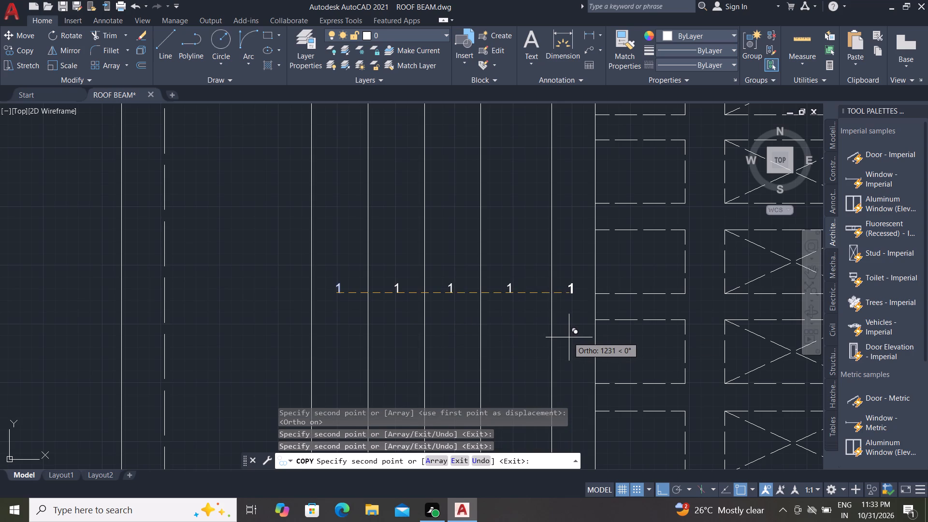
left_click(571, 339)
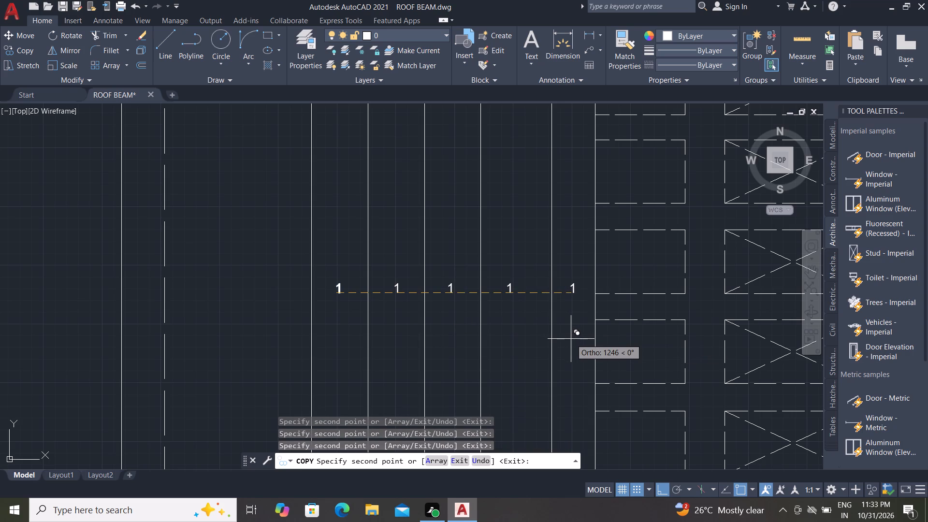
key("Escape")
key("Escape")
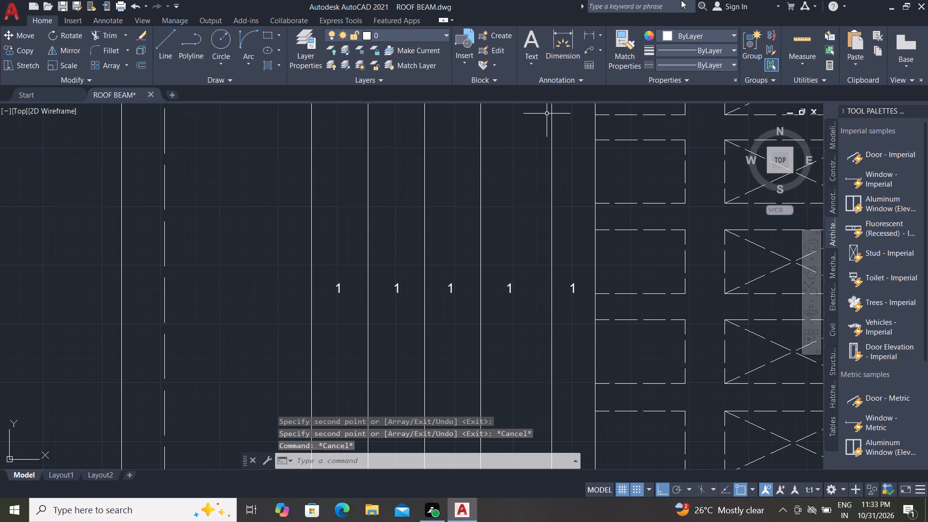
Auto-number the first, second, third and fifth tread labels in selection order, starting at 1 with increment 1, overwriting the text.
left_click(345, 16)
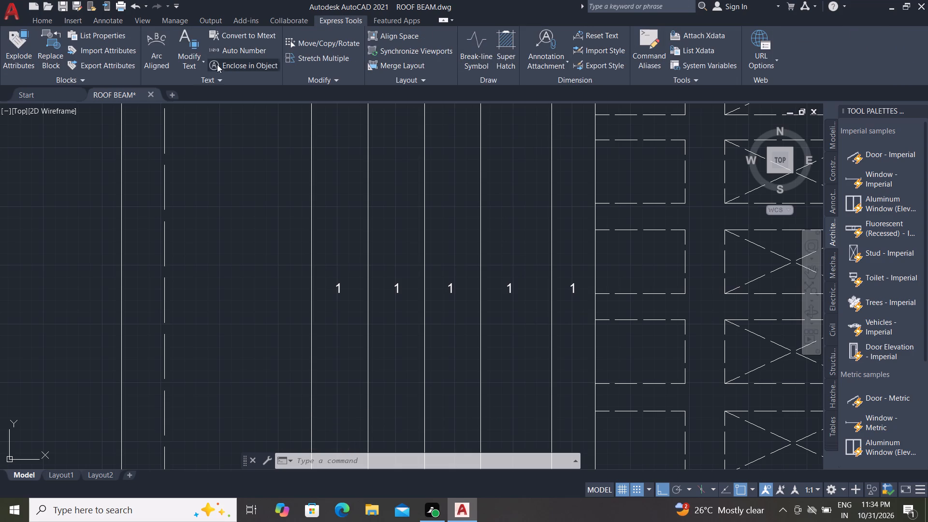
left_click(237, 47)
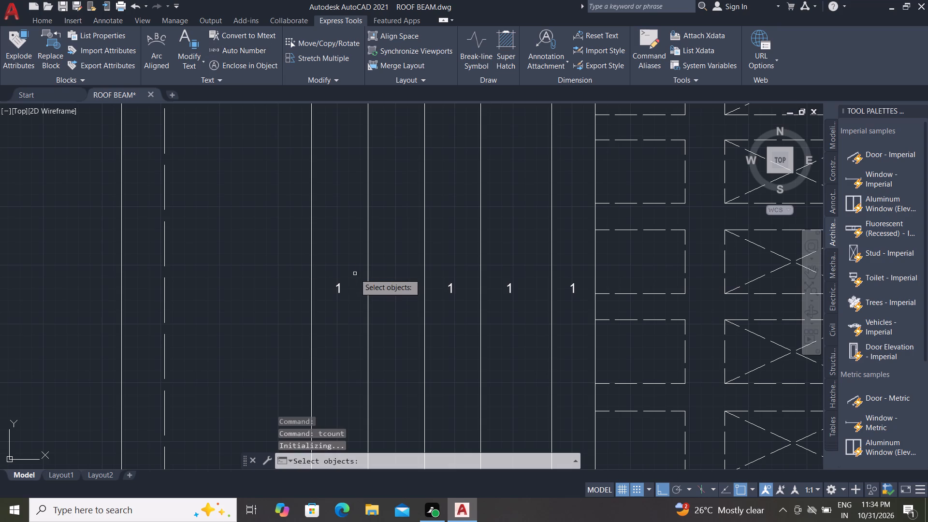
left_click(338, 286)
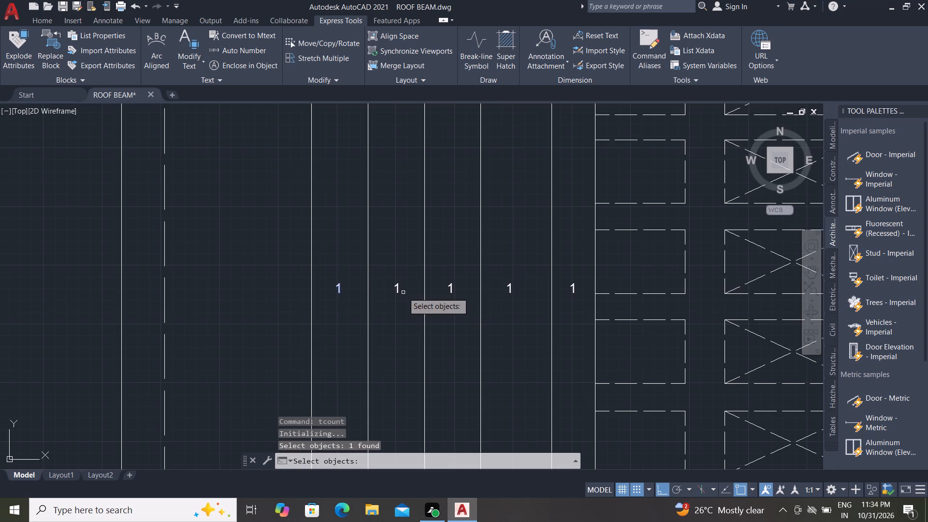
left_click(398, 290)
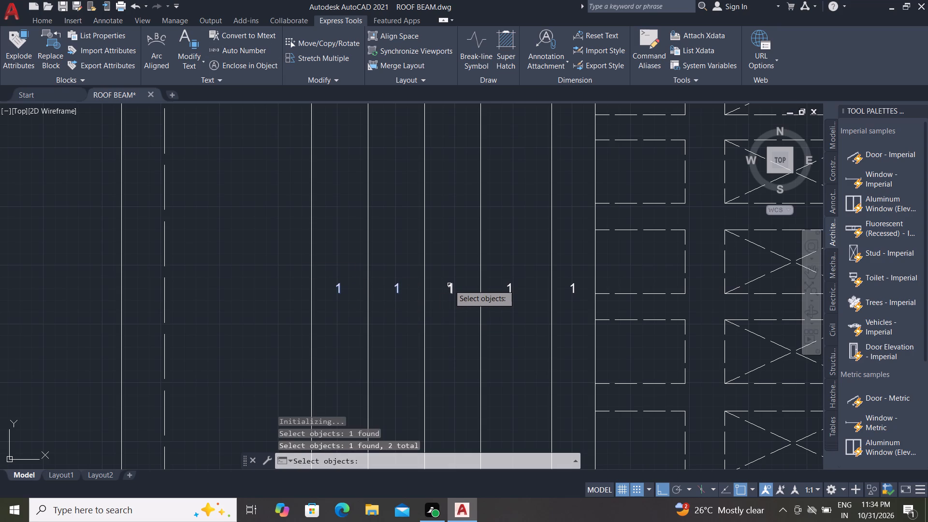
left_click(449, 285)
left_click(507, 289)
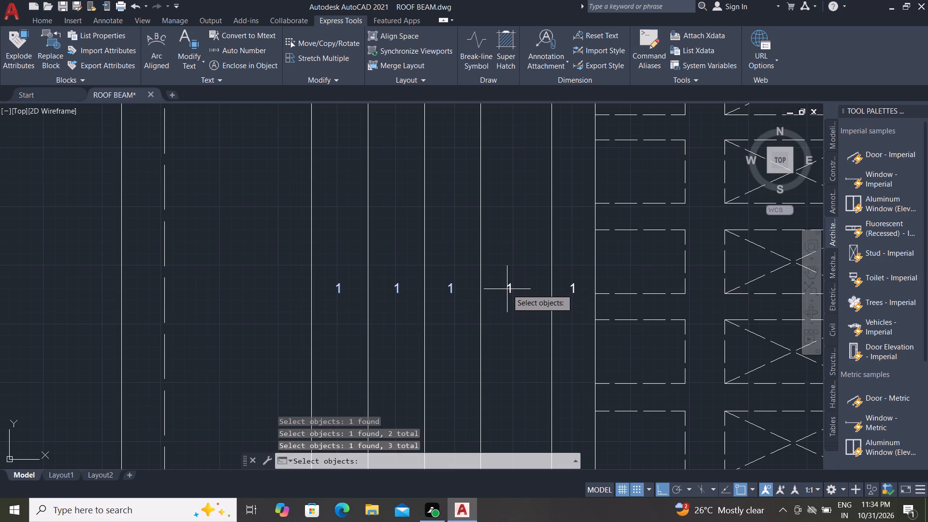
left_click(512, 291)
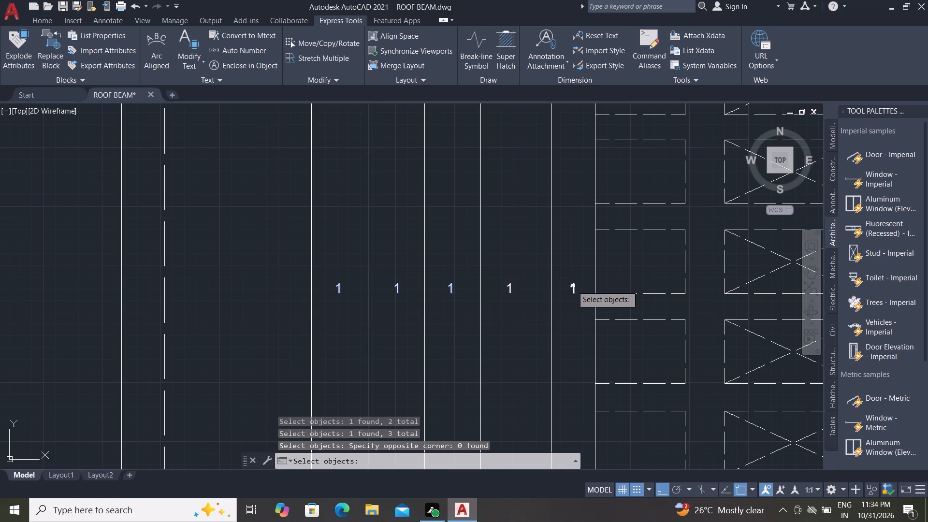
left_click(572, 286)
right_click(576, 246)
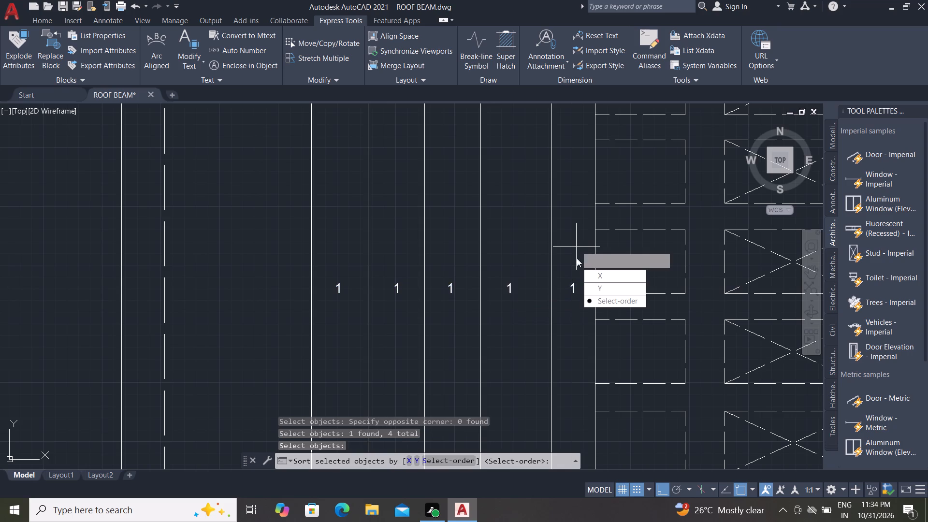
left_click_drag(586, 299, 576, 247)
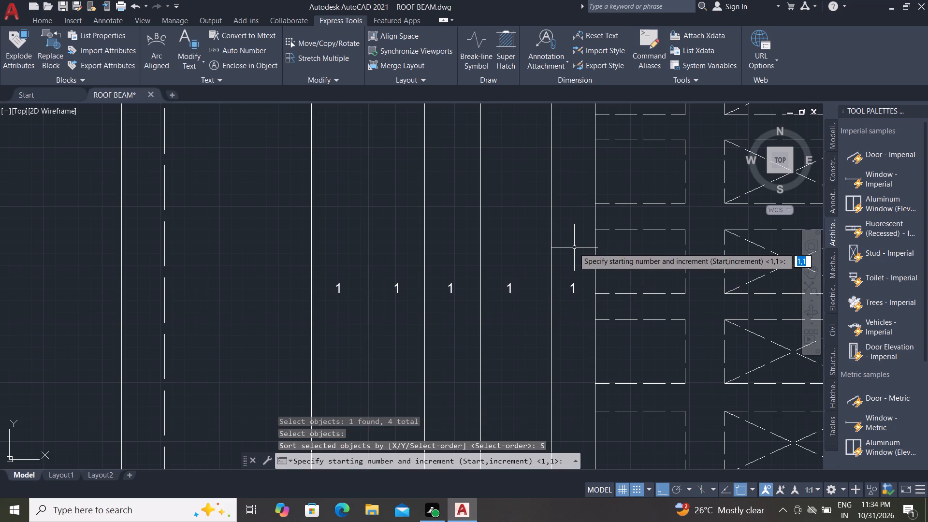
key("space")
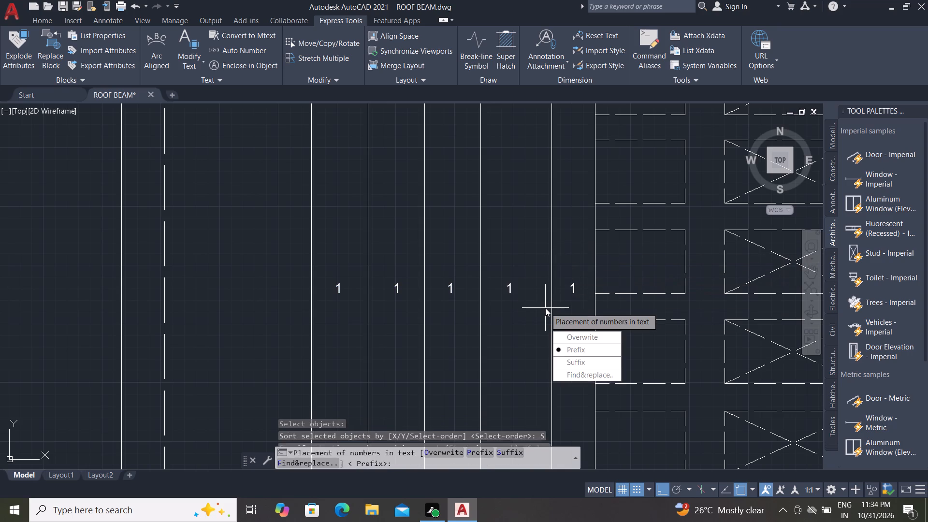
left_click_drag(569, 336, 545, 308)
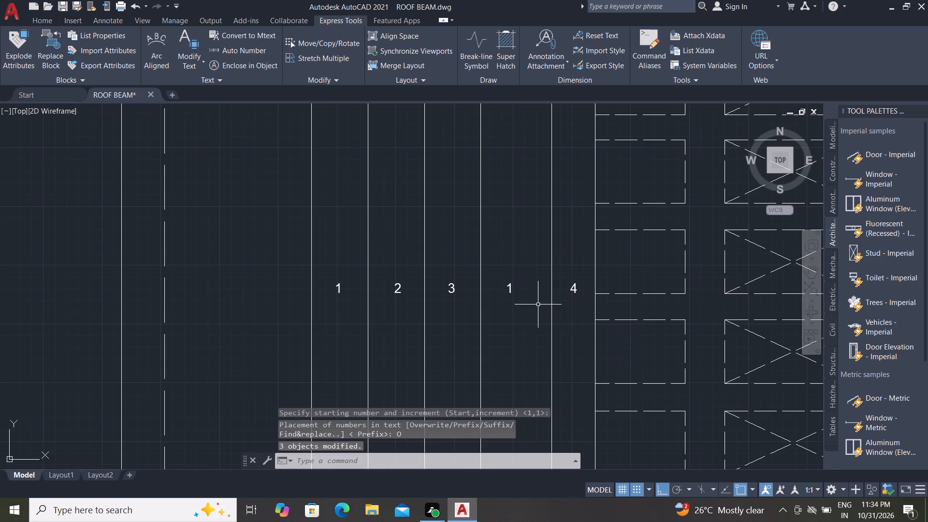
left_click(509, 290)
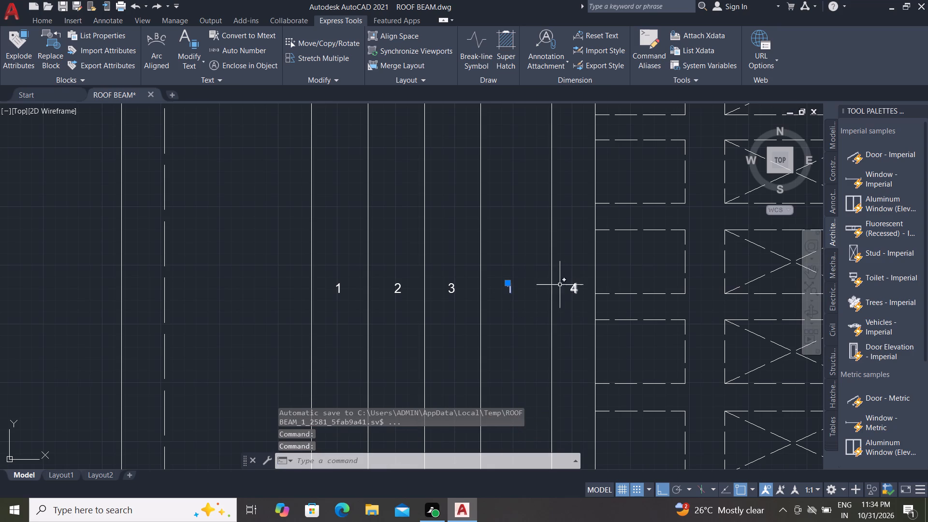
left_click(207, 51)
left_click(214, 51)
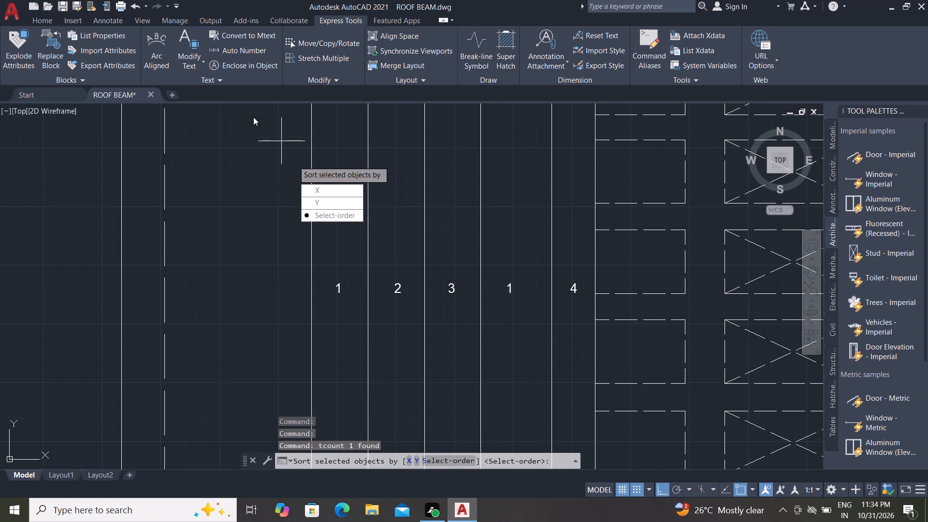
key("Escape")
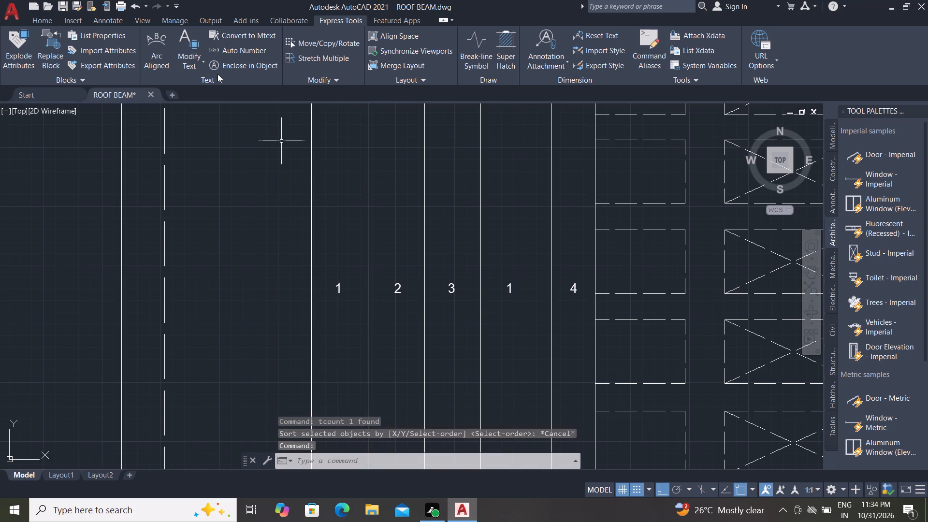
Auto-number all five tread labels from west to east in selection order, starting at 1 with increment 1, overwriting the text.
left_click(266, 60)
left_click(252, 54)
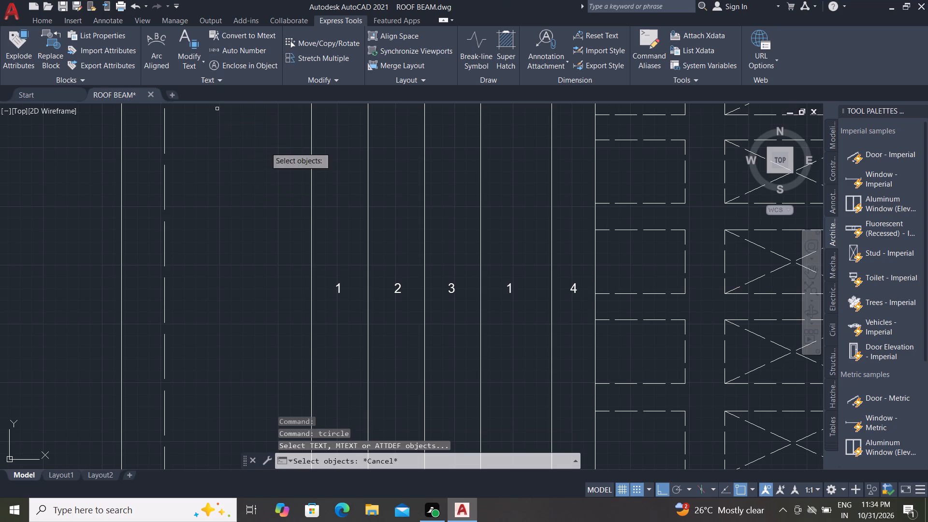
left_click(339, 290)
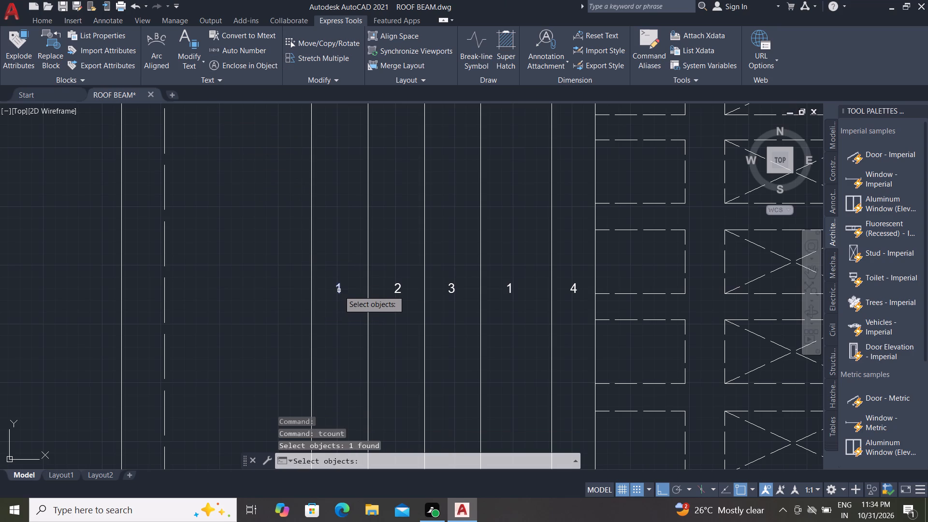
left_click(399, 291)
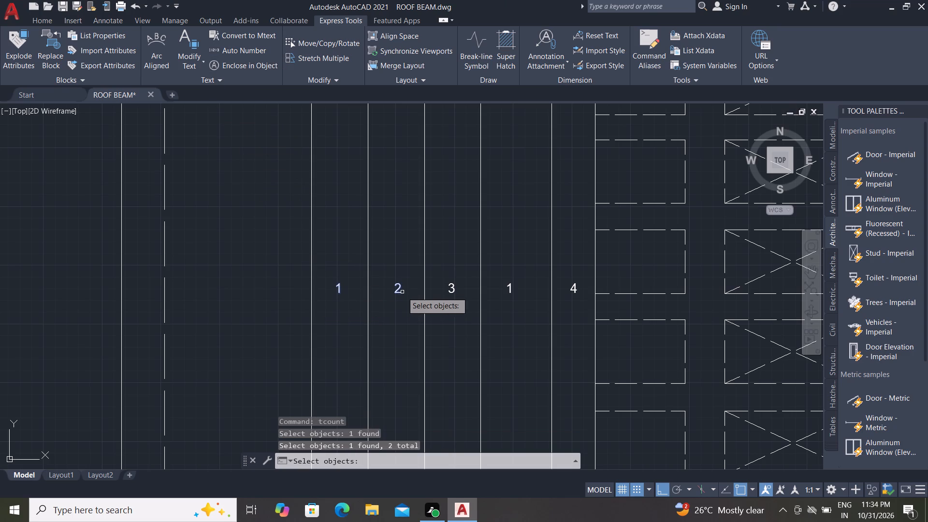
left_click(453, 289)
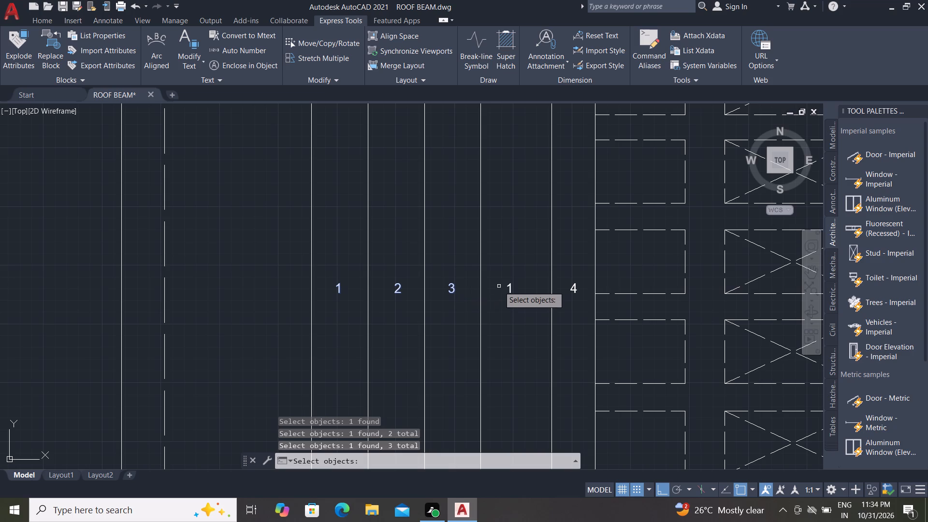
left_click(509, 288)
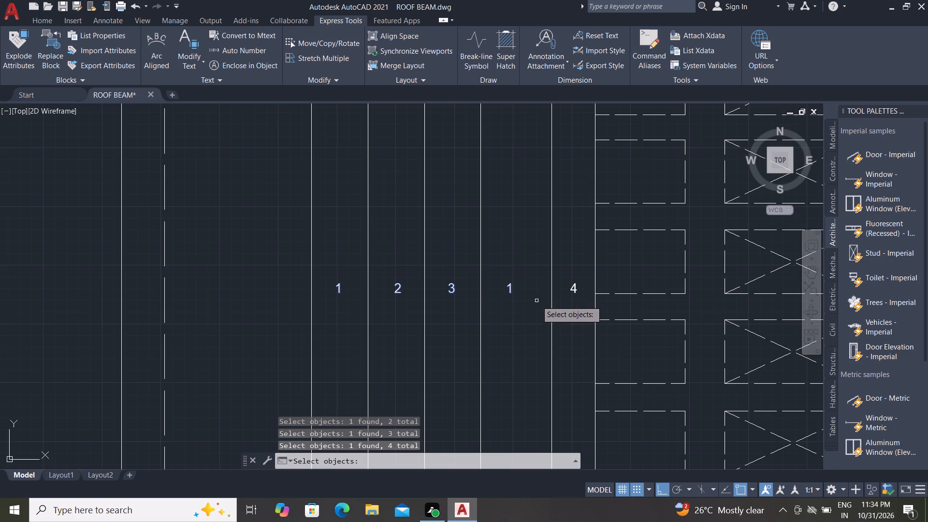
left_click(574, 293)
right_click(572, 306)
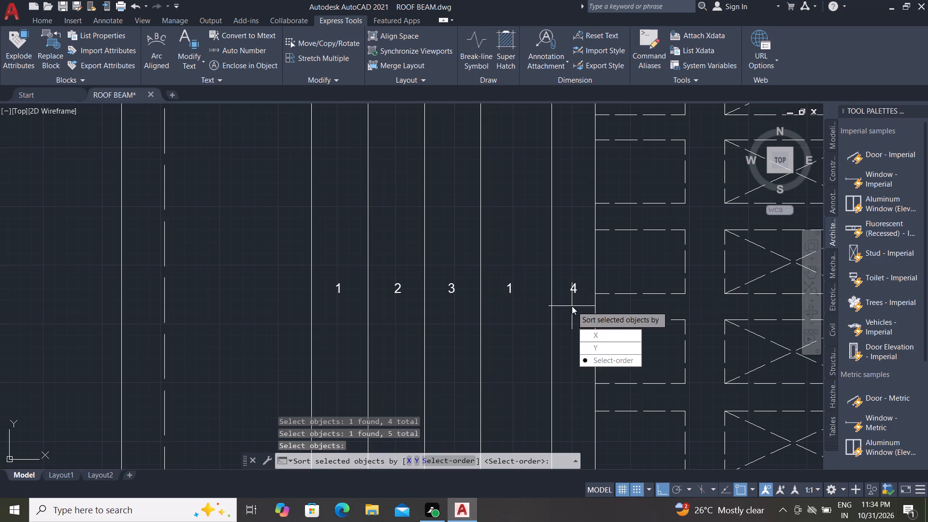
left_click_drag(587, 357, 572, 306)
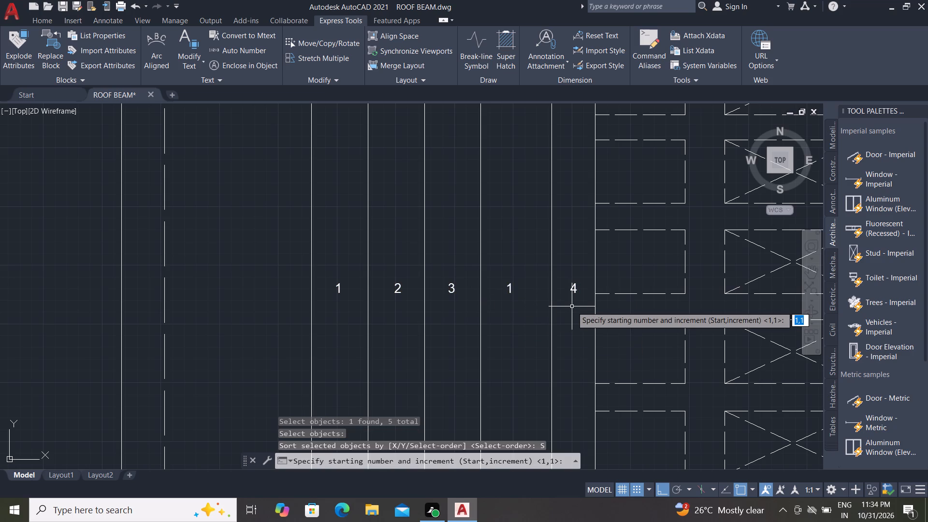
key("space")
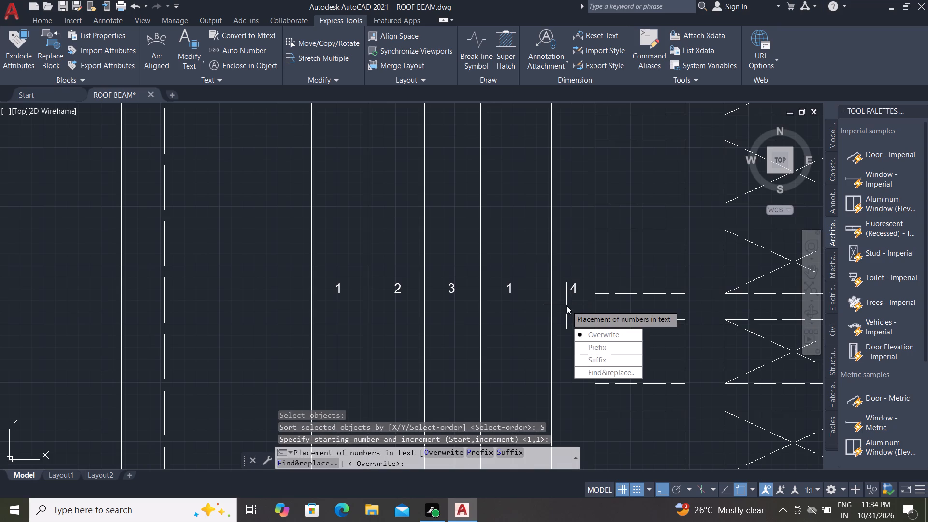
left_click_drag(595, 333, 566, 305)
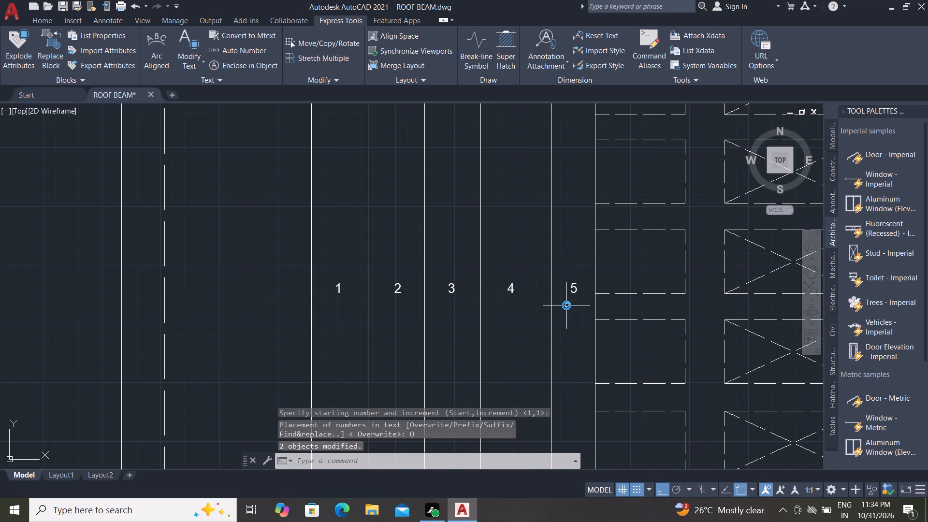
key("Escape")
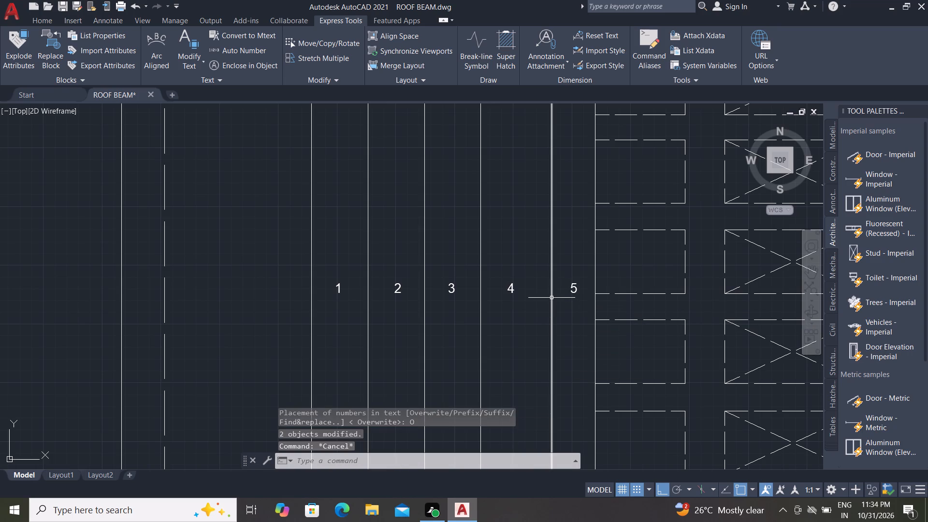
Draw a freehand-sized circle around the number 1 on the westernmost tread.
type("C")
key("space")
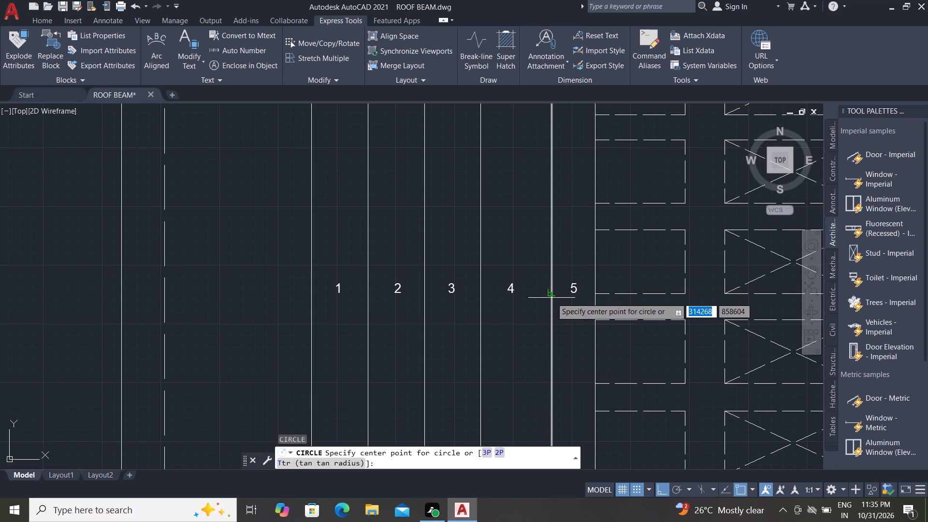
scroll(336, 287, "up", 3)
left_click(336, 287)
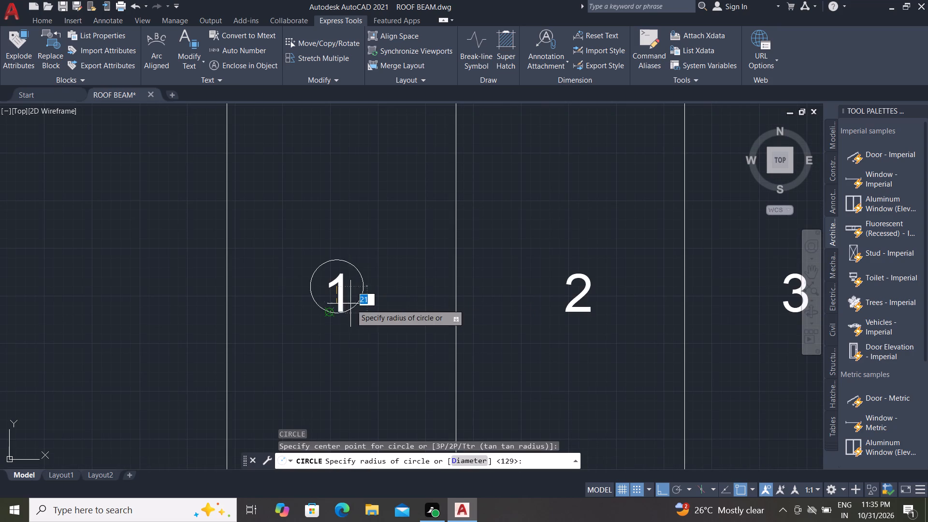
left_click(372, 331)
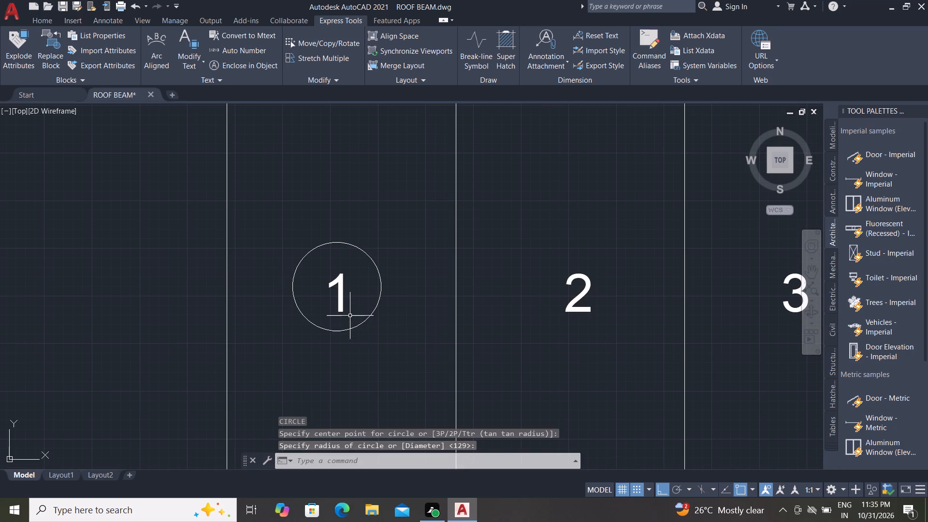
Move the circle on the westernmost tread about 9 units south so it surrounds the number 1 centrally.
scroll(349, 315, "down", 2)
left_click(318, 287)
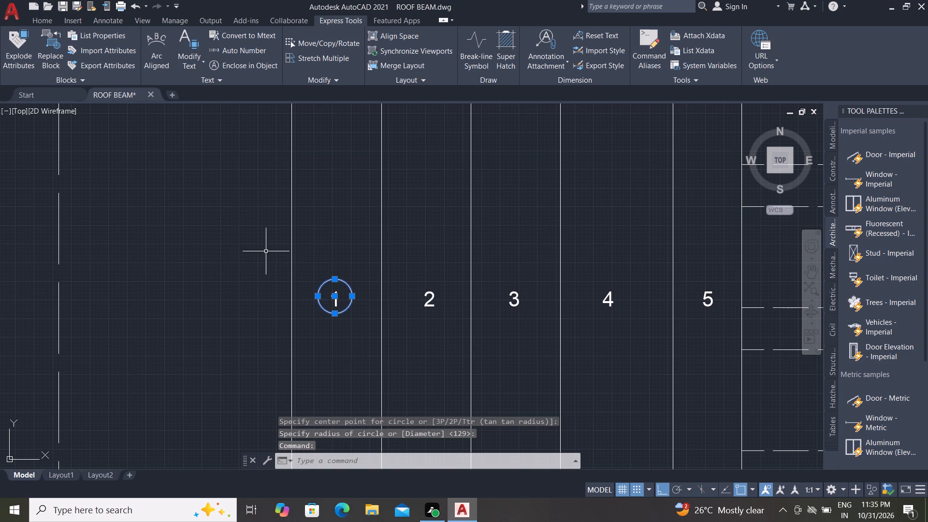
left_click(40, 17)
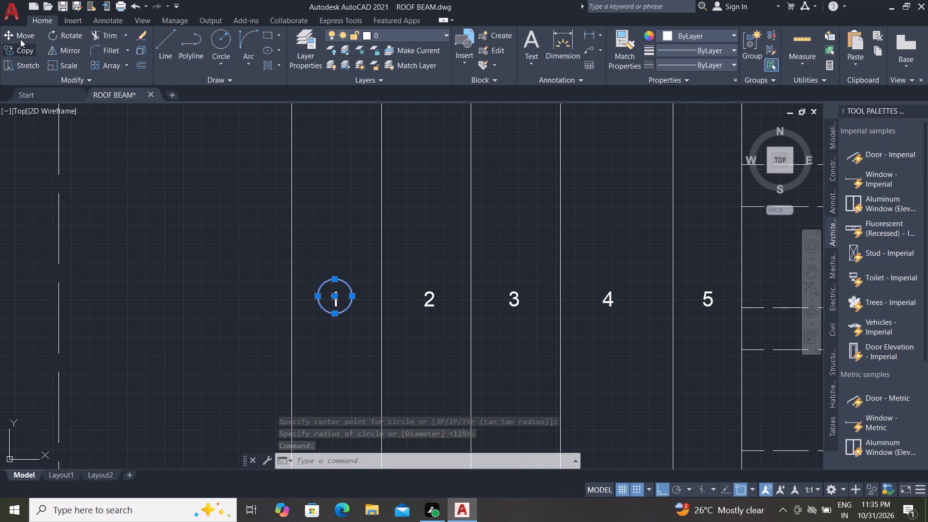
left_click(12, 34)
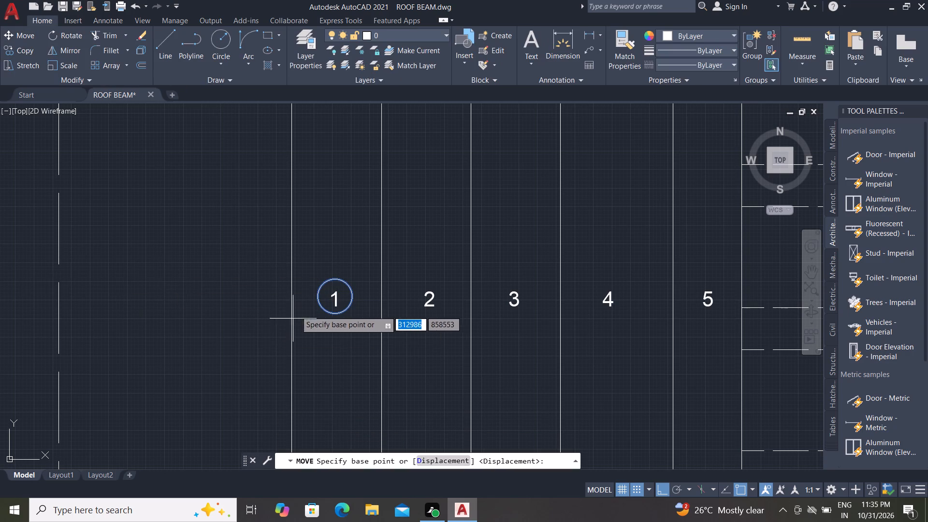
scroll(312, 272, "up", 1)
left_click(318, 309)
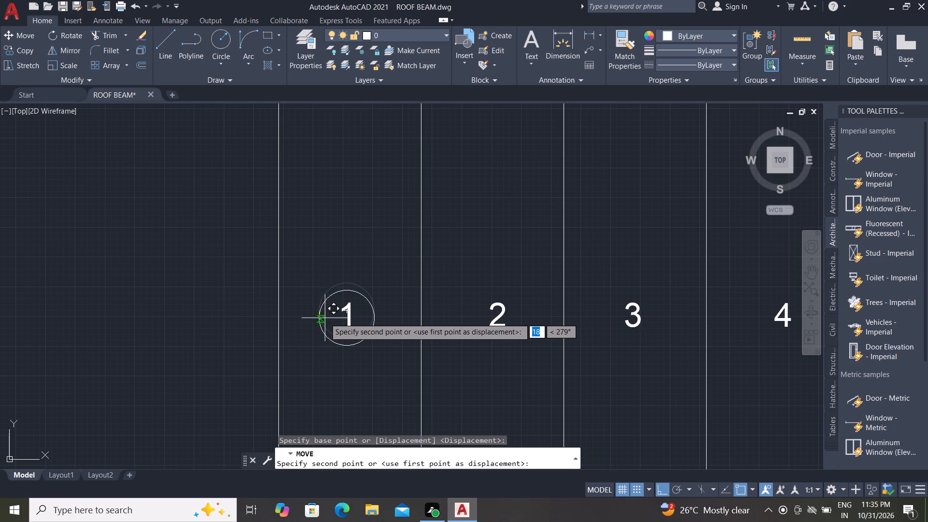
scroll(325, 317, "up", 2)
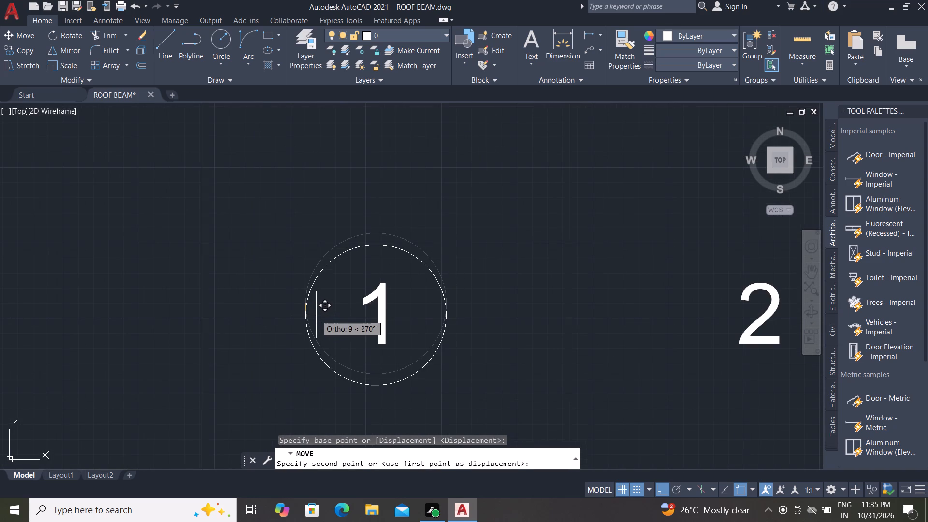
left_click(316, 315)
With Ortho on, copy the circle around number 1 eastward onto the tread numbers 2, 3, 4 and 5.
scroll(237, 159, "down", 1)
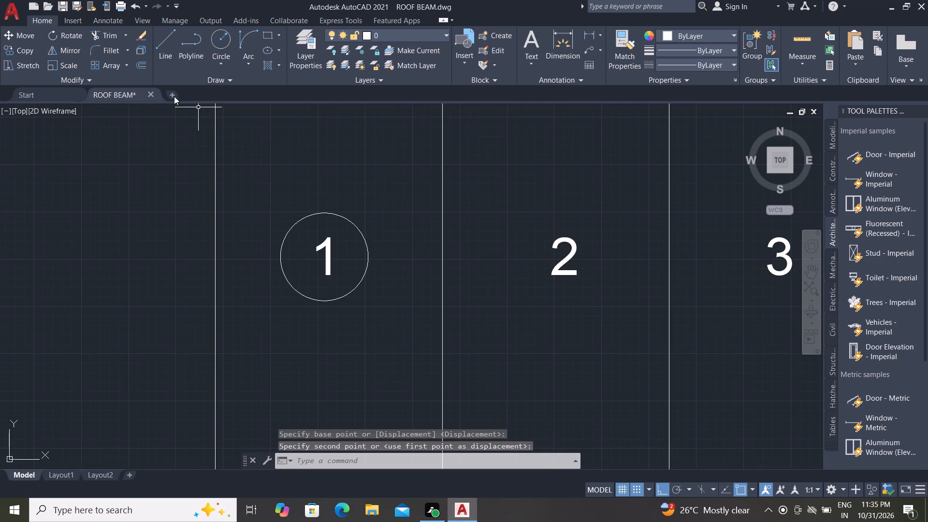
left_click(28, 39)
left_click(21, 50)
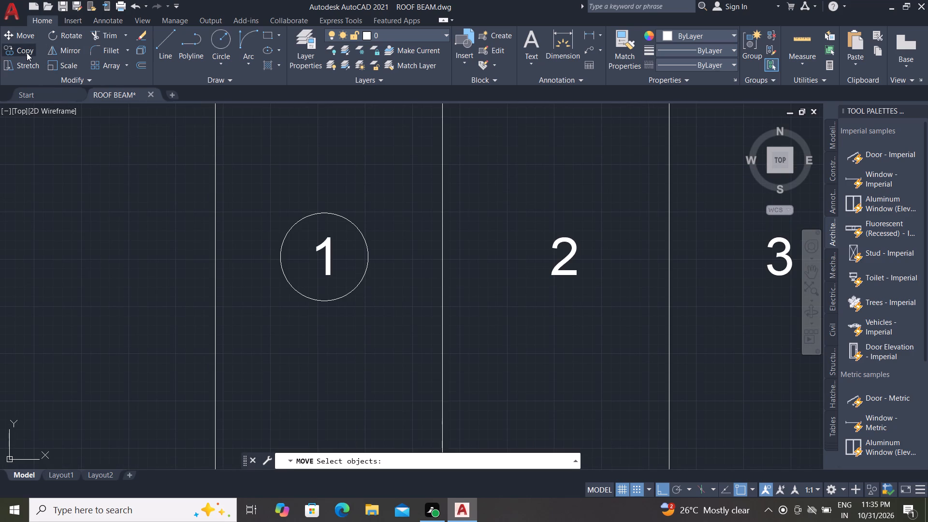
left_click(307, 296)
right_click(307, 296)
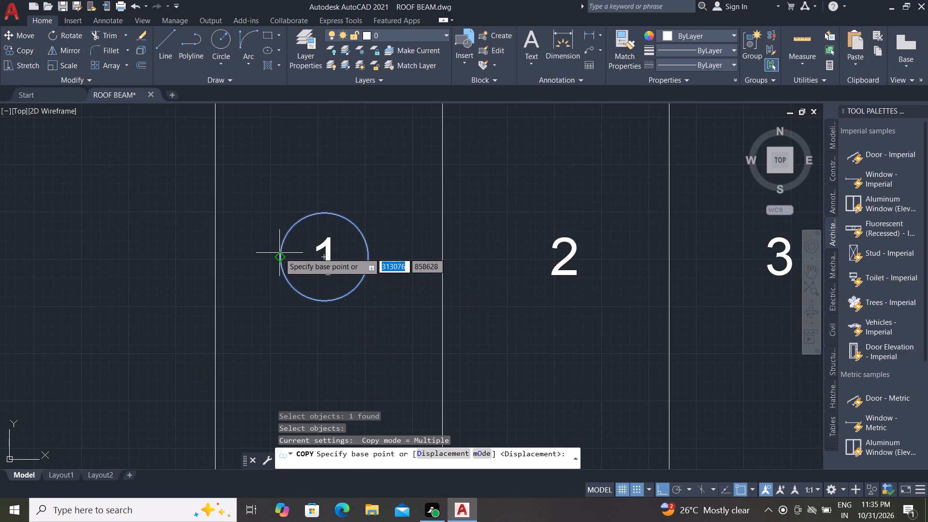
left_click(278, 259)
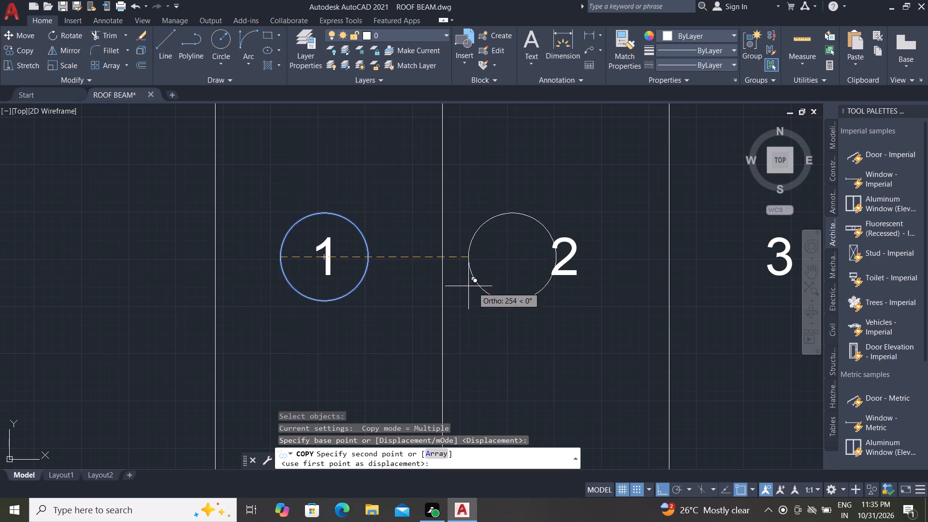
left_click(522, 289)
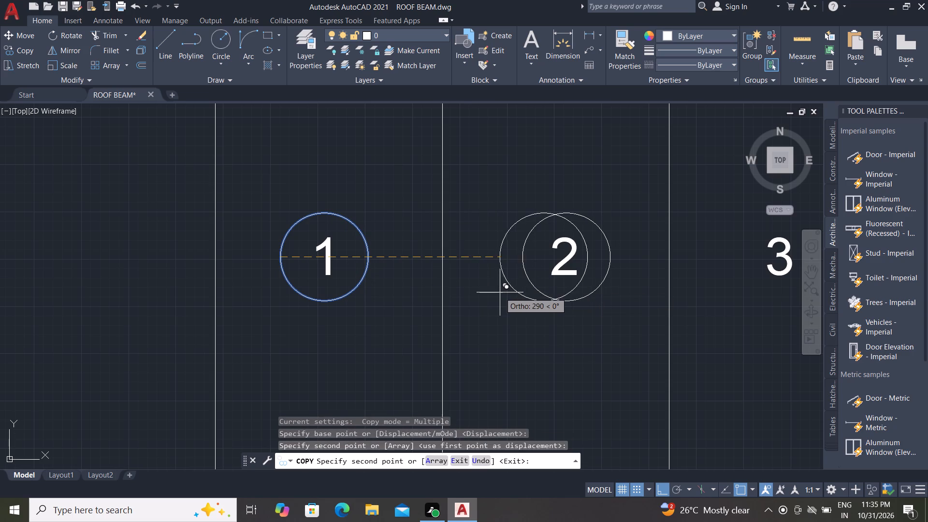
scroll(500, 292, "down", 1)
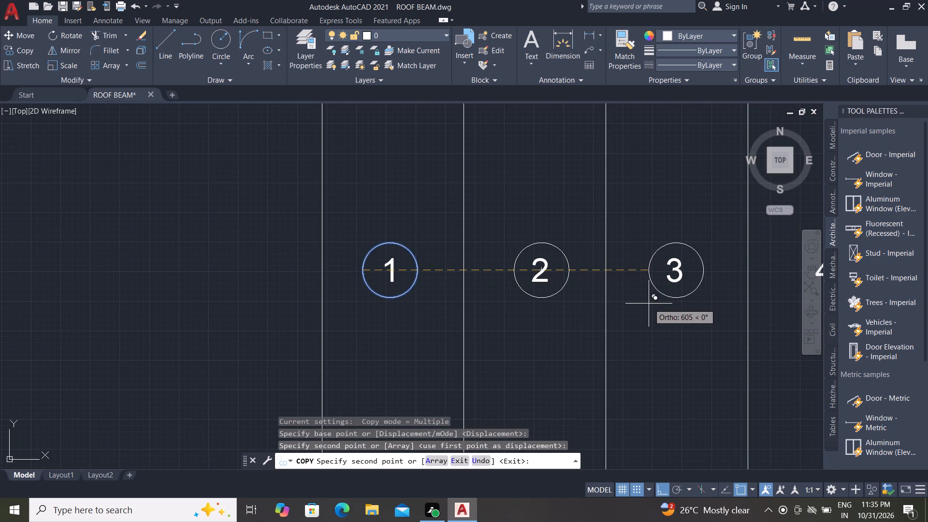
left_click(648, 304)
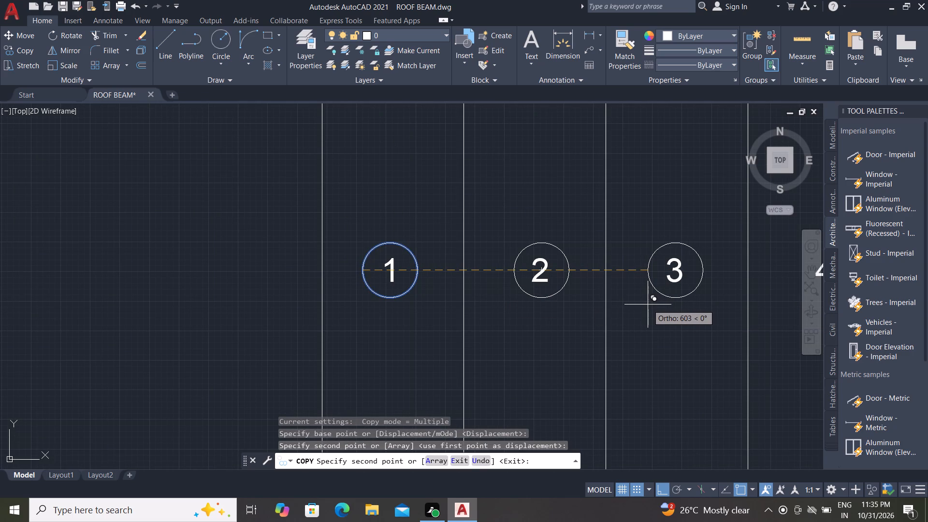
scroll(522, 308, "down", 2)
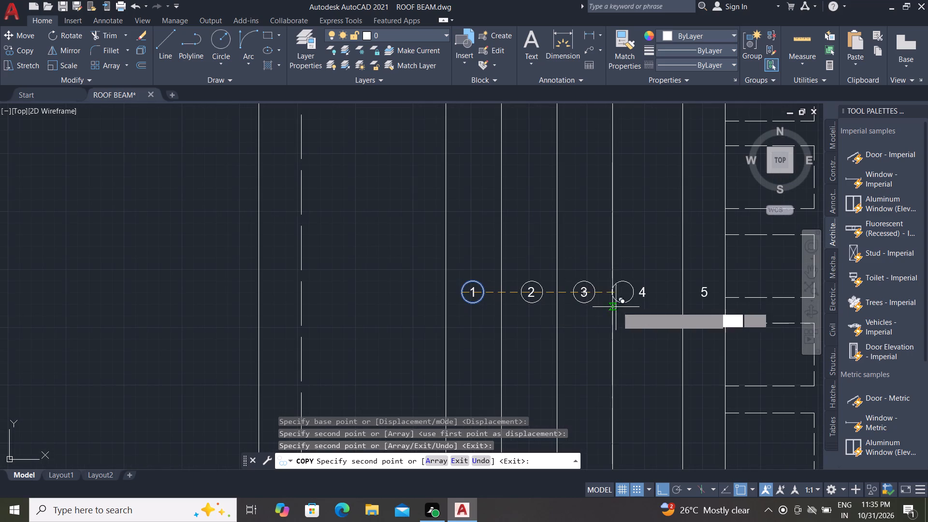
scroll(623, 307, "up", 2)
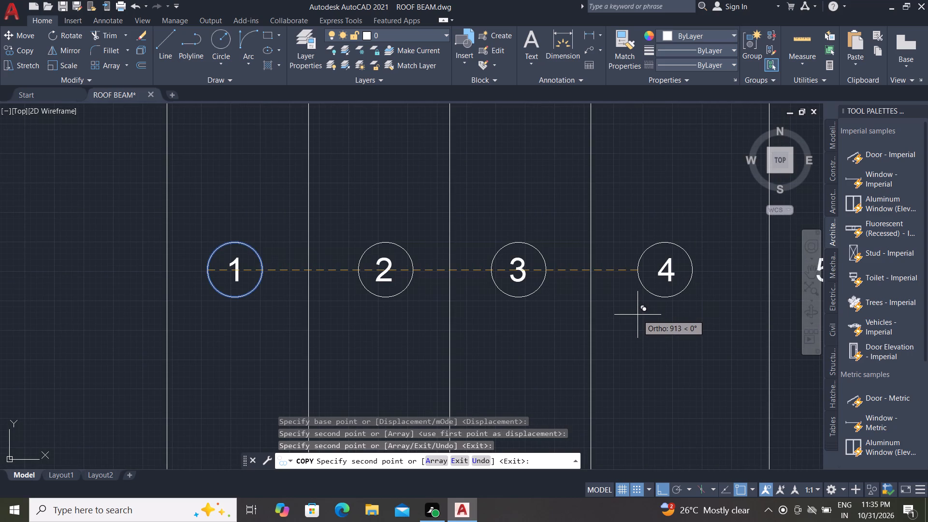
left_click(640, 316)
scroll(600, 311, "down", 1)
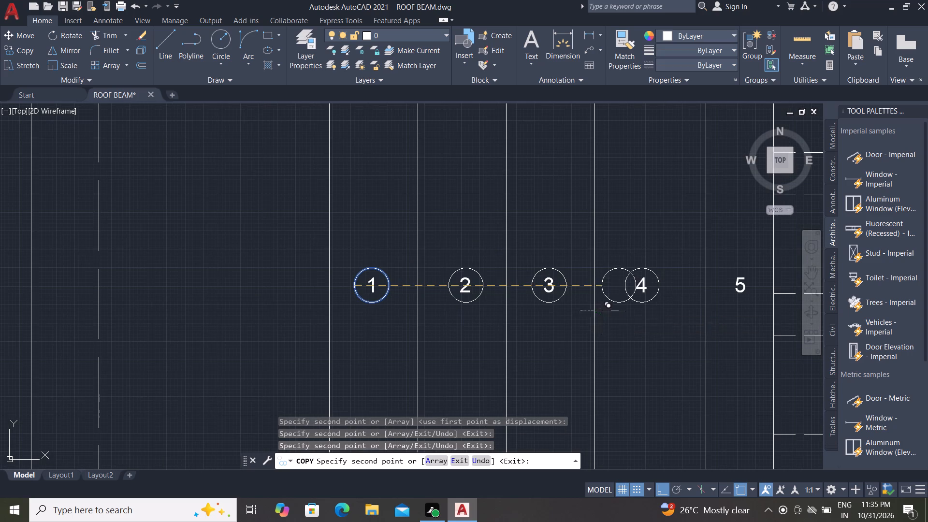
left_click(721, 325)
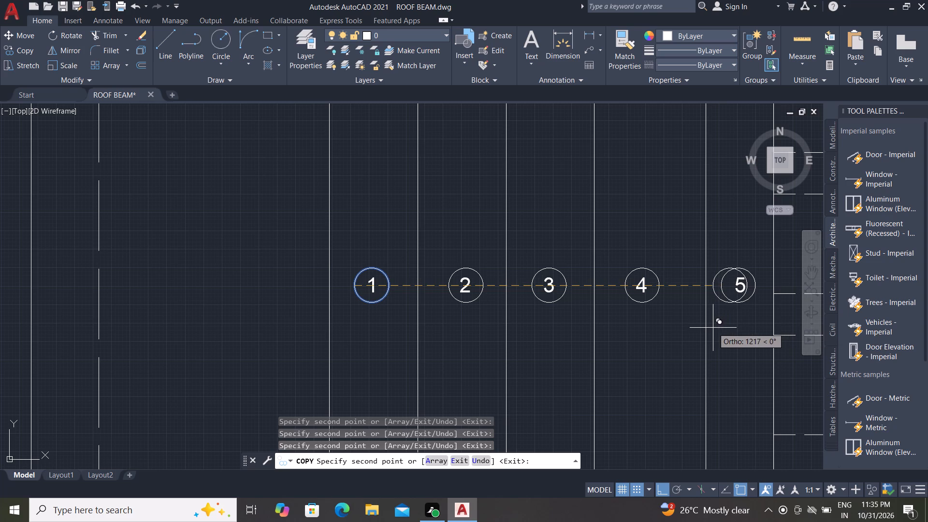
key("Escape")
Copy the circled number 1 about 14,700 units east onto the outermost tread of the steps on the plan's east side.
scroll(529, 262, "down", 2)
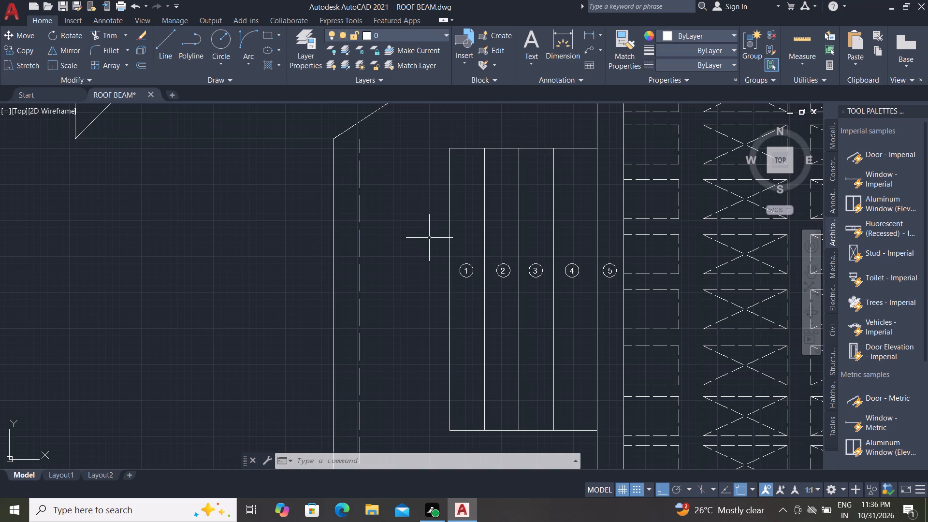
scroll(441, 243, "up", 2)
left_click(473, 289)
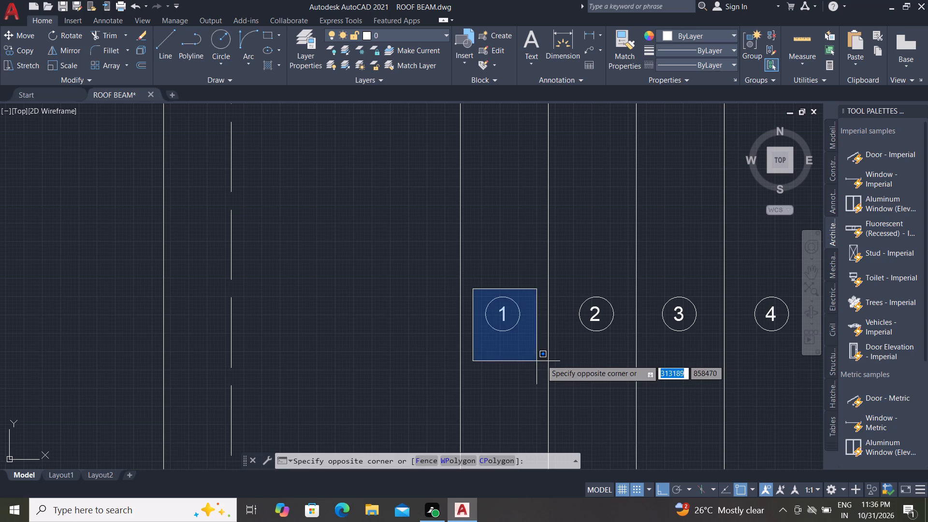
left_click(538, 356)
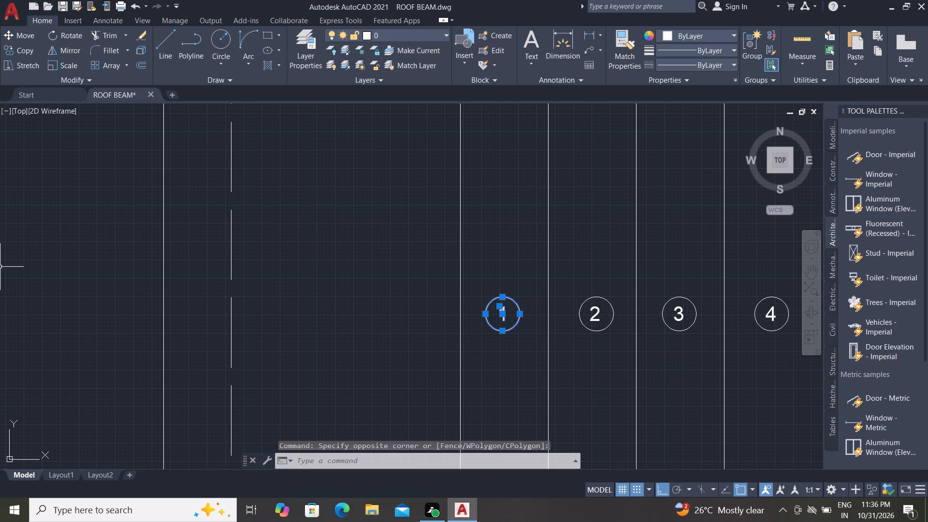
left_click(14, 46)
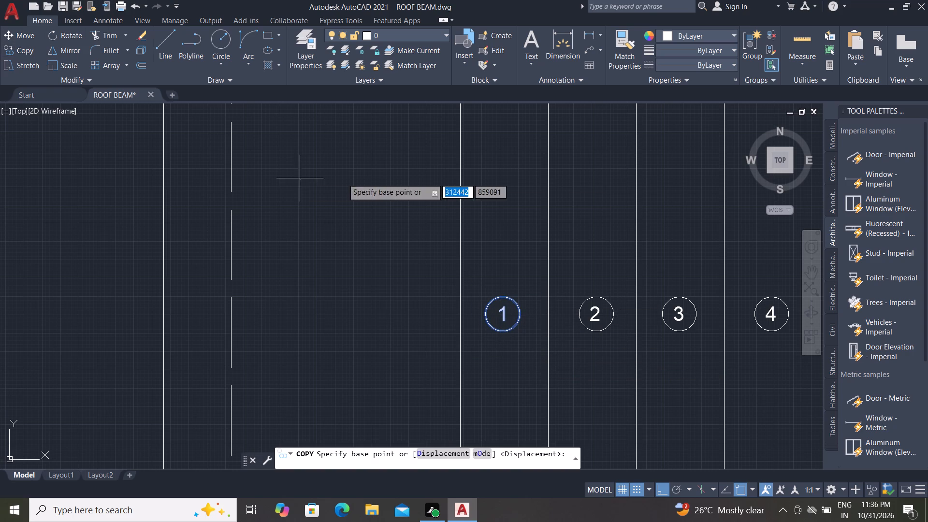
left_click(486, 315)
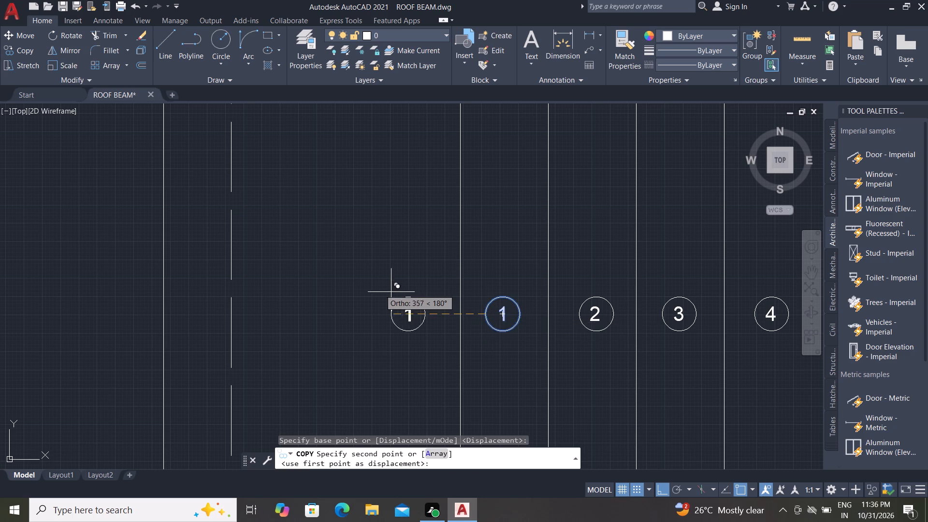
scroll(333, 308, "down", 7)
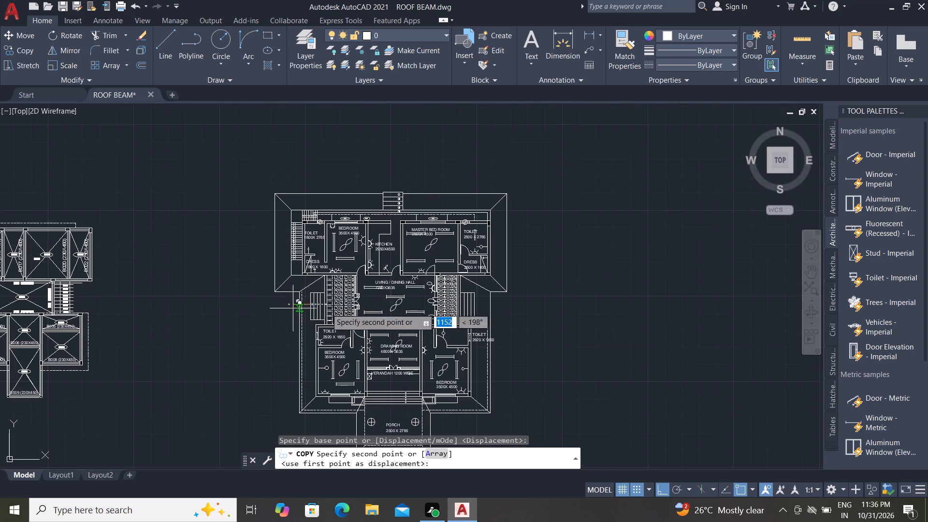
scroll(462, 306, "up", 5)
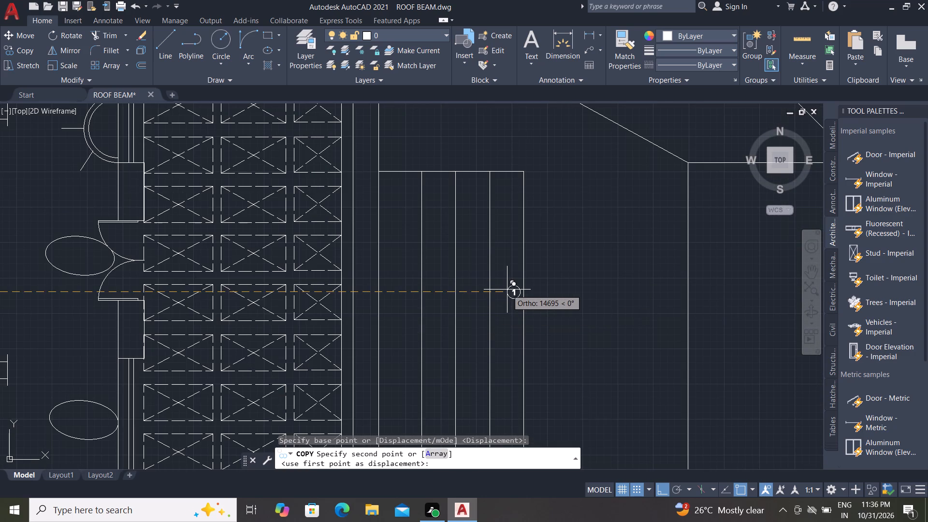
left_click(502, 289)
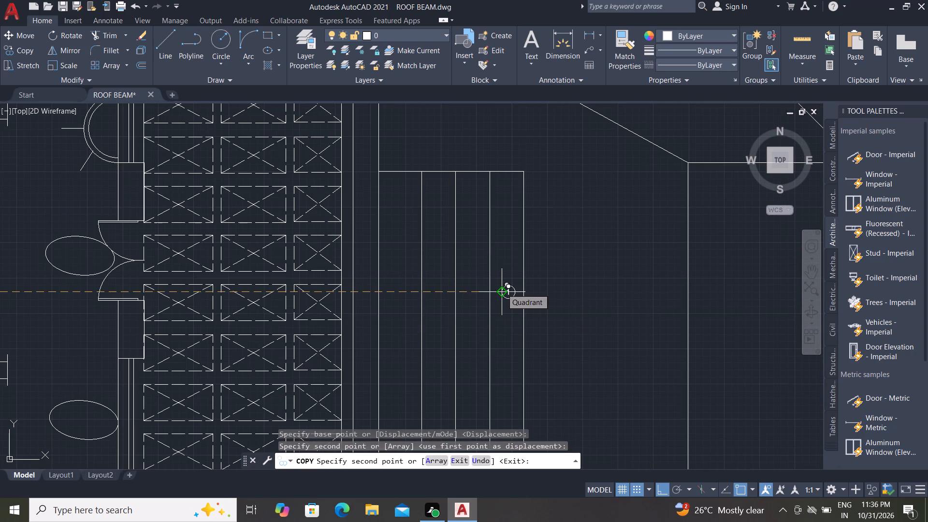
key("Escape")
Copy the circled number 2 about 14,000 units east onto the east-side steps' tread just west of the circled 1.
scroll(502, 289, "down", 2)
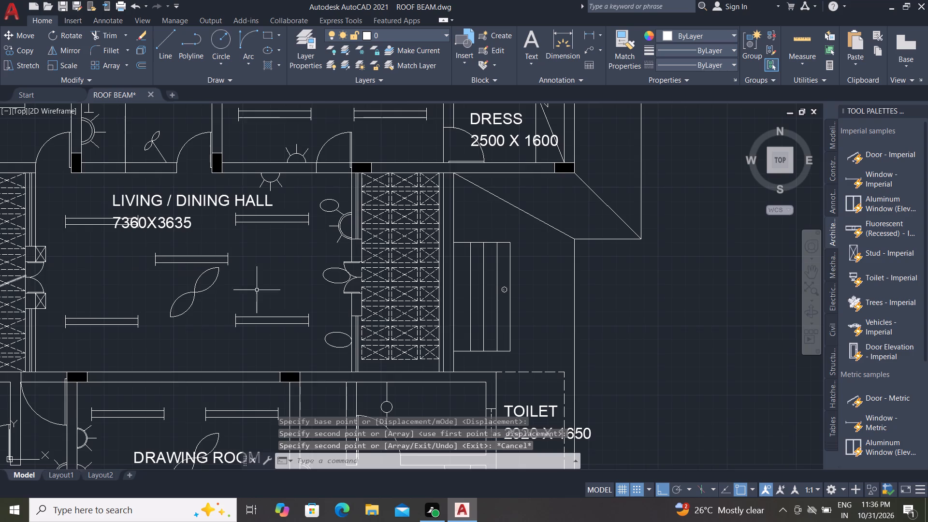
scroll(348, 289, "down", 2)
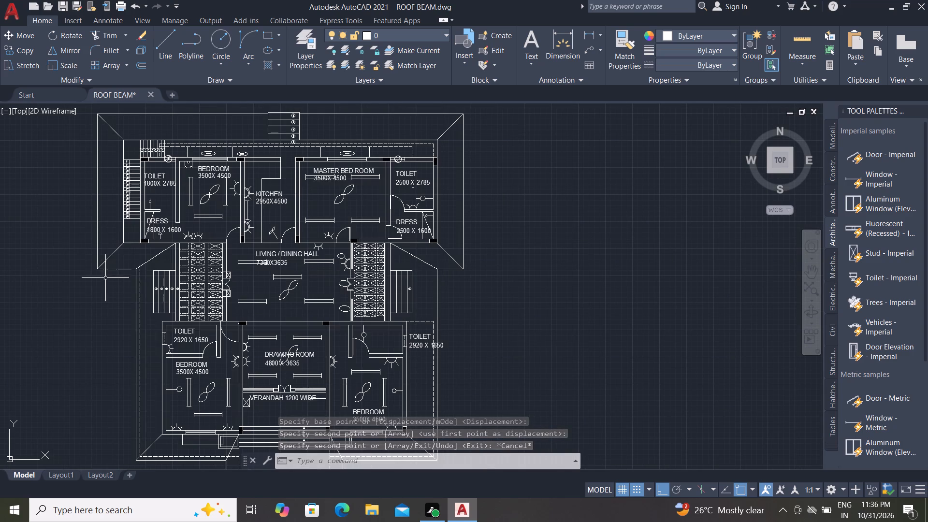
scroll(146, 283, "up", 5)
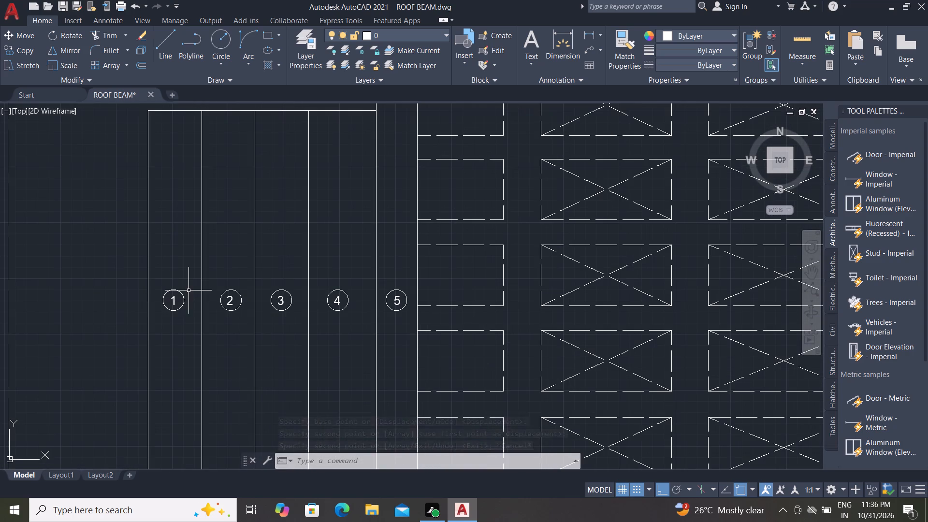
left_click(207, 275)
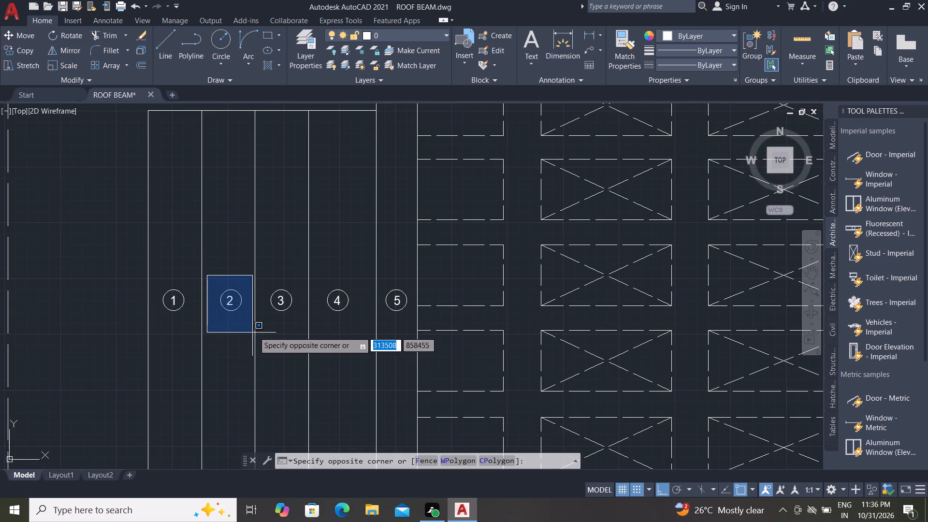
left_click(248, 325)
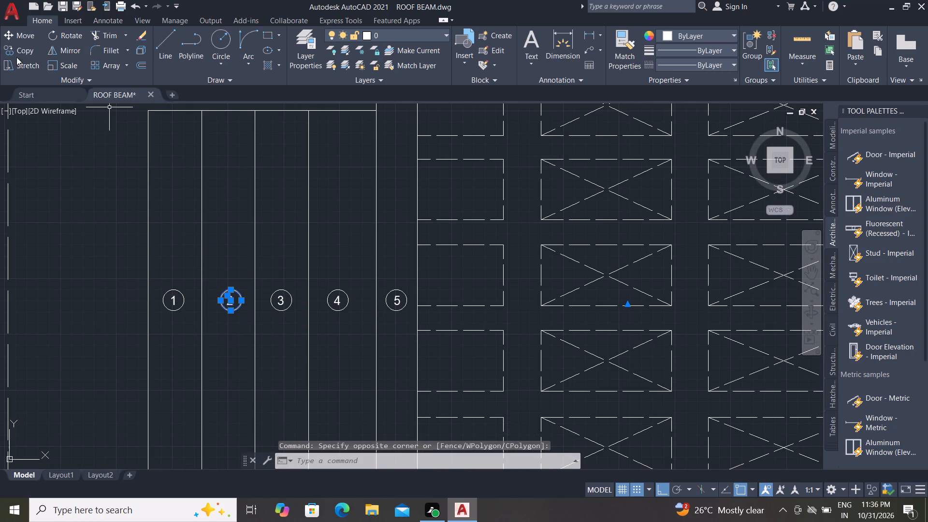
left_click(22, 49)
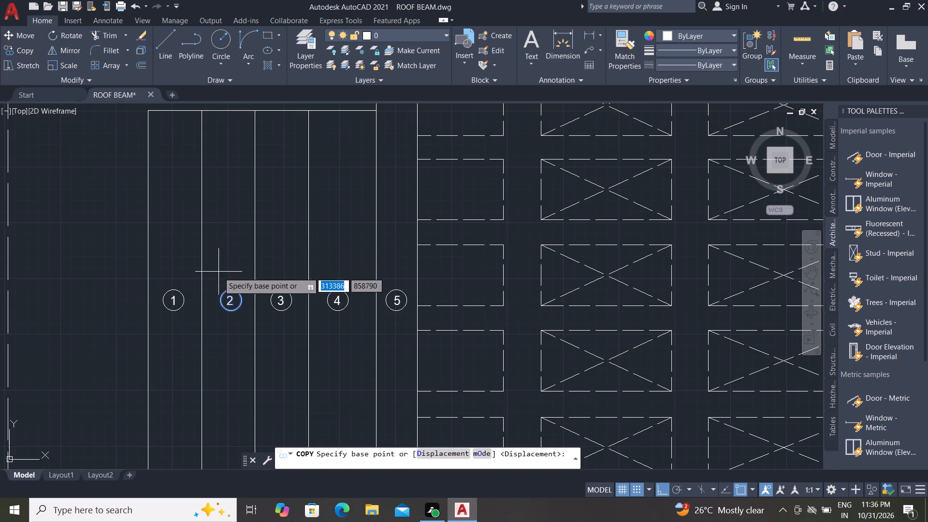
left_click(220, 302)
scroll(165, 284, "down", 4)
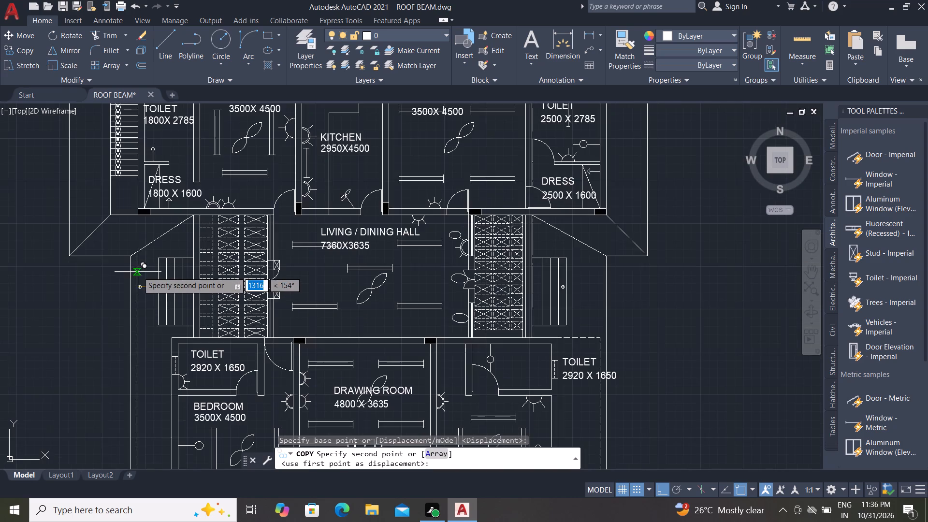
scroll(137, 272, "down", 2)
scroll(286, 269, "up", 3)
scroll(317, 308, "up", 3)
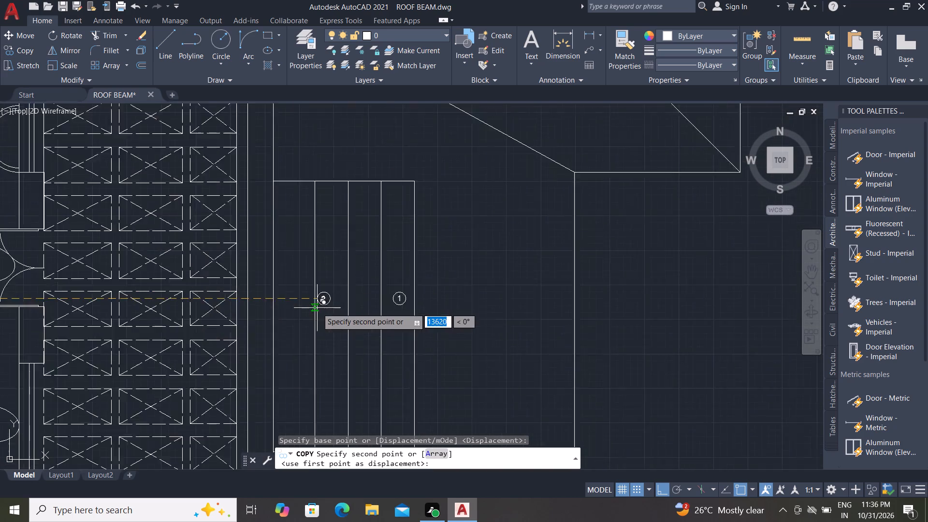
scroll(374, 294, "up", 3)
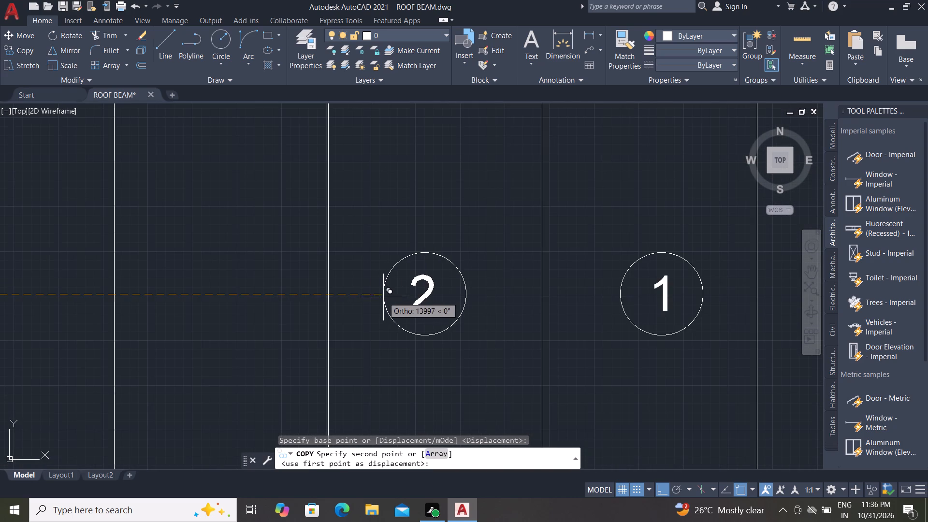
left_click(394, 300)
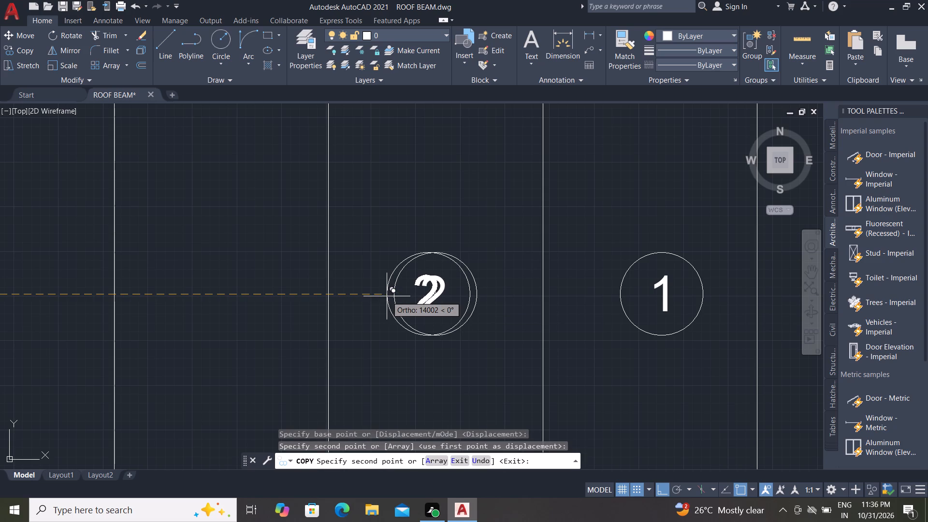
key("Escape")
scroll(374, 277, "down", 5)
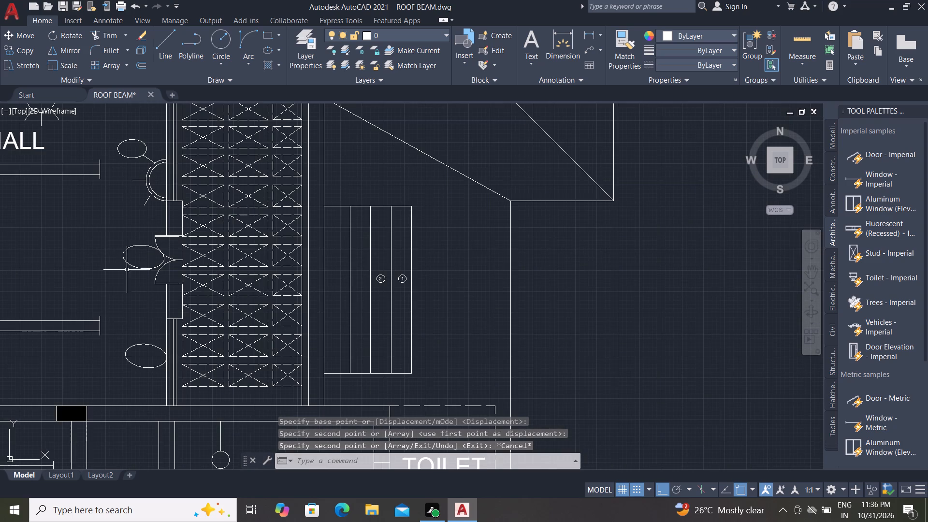
Copy the circled number 3 about 13,400 units east onto the east-side steps' tread just west of the circled 2.
scroll(216, 273, "down", 2)
scroll(332, 271, "down", 1)
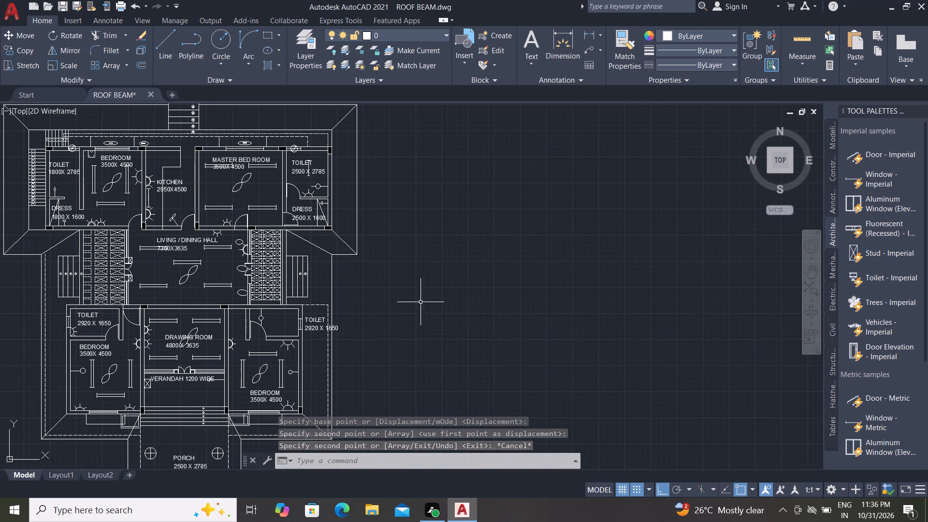
scroll(56, 274, "up", 3)
scroll(107, 280, "up", 2)
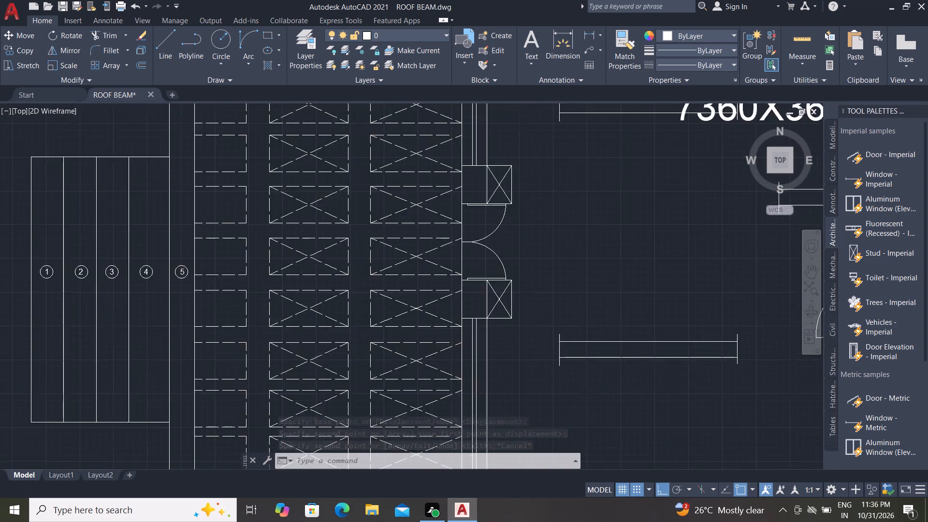
scroll(107, 280, "up", 1)
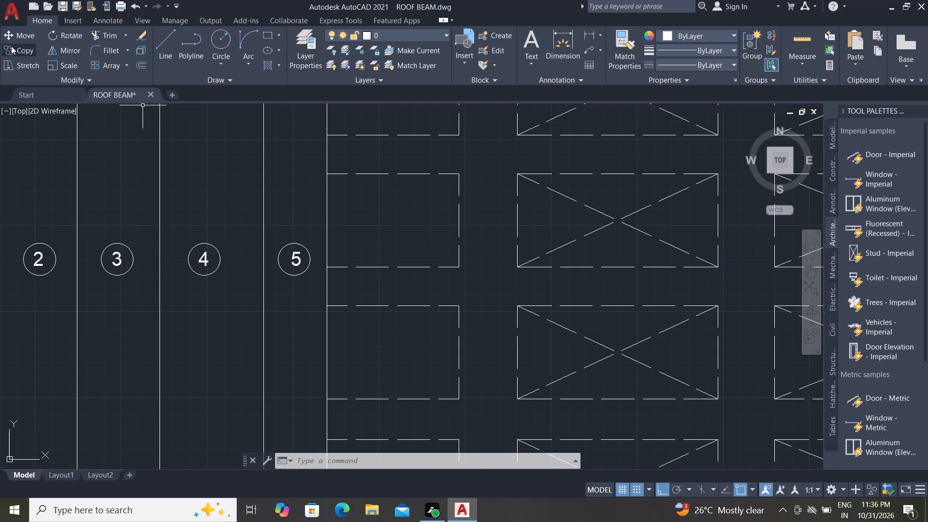
left_click(11, 45)
left_click(88, 234)
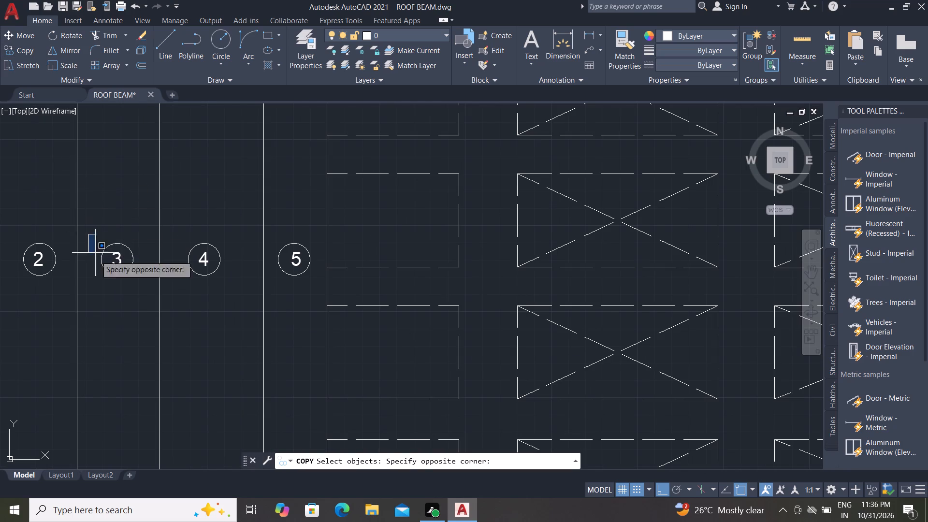
left_click(142, 280)
right_click(125, 261)
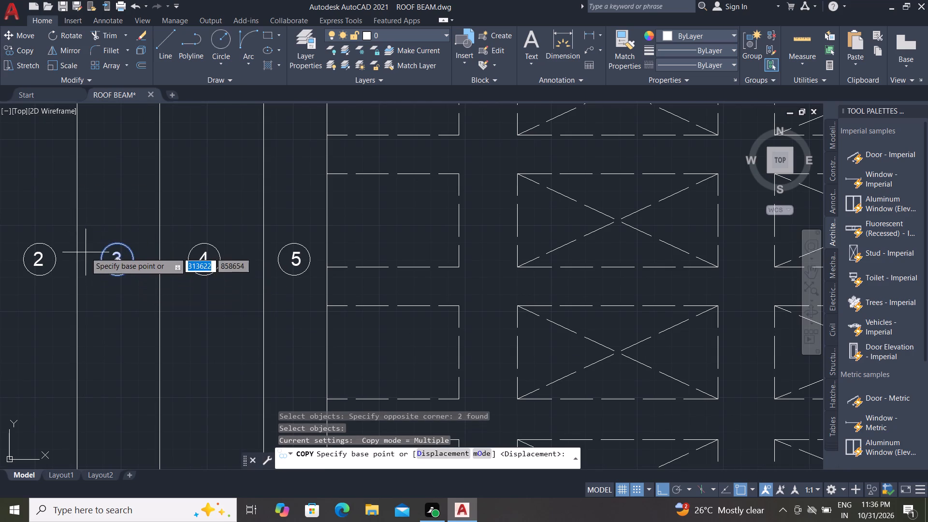
left_click(102, 259)
scroll(86, 253, "down", 2)
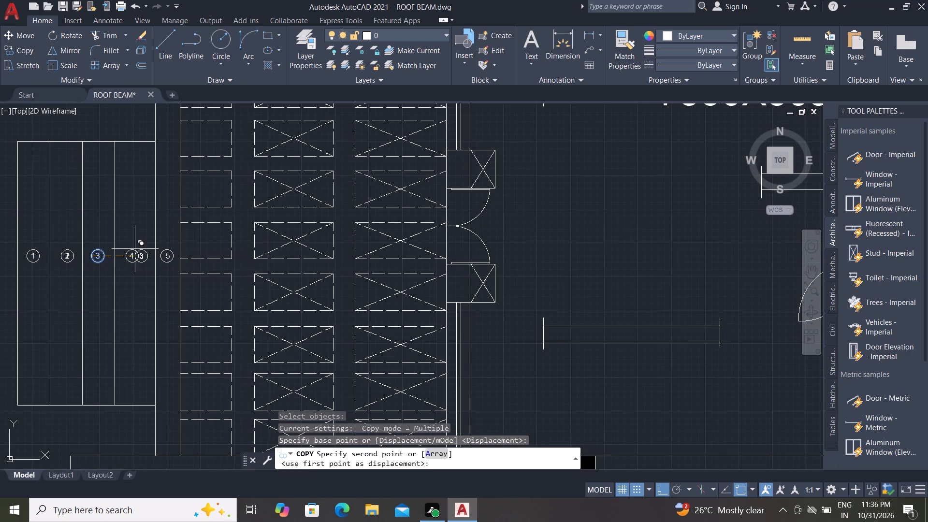
scroll(456, 281, "down", 3)
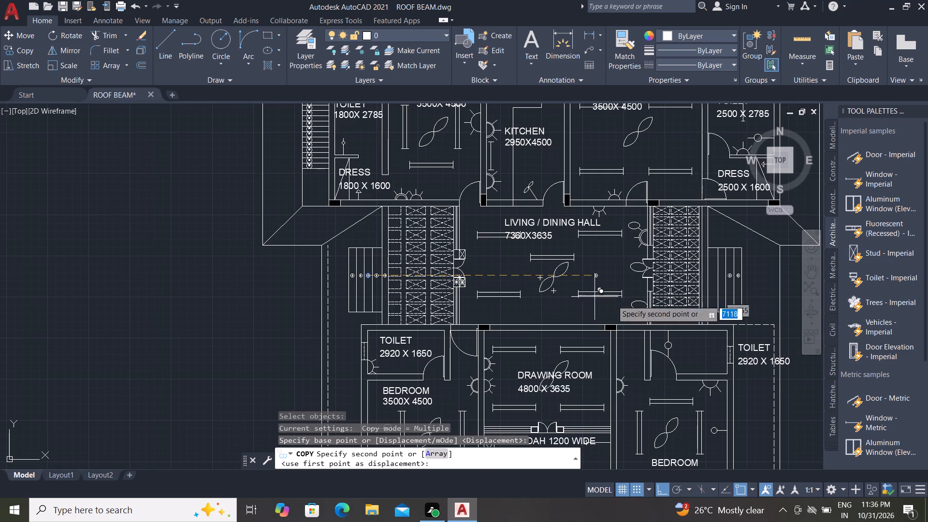
scroll(717, 278, "up", 5)
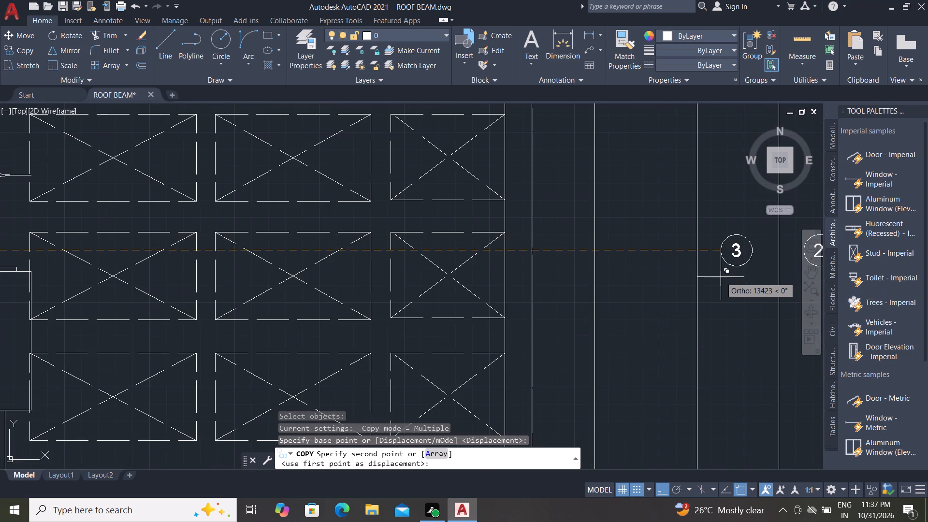
left_click(721, 251)
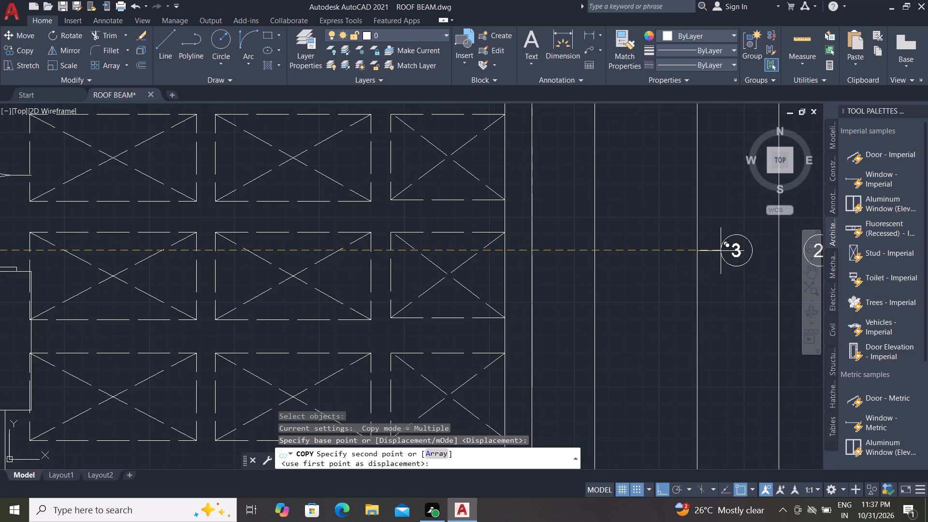
key("Escape")
Copy the circled number 4 about 12,700 units east onto the east-side steps' tread just west of the circled 3.
scroll(721, 253, "down", 3)
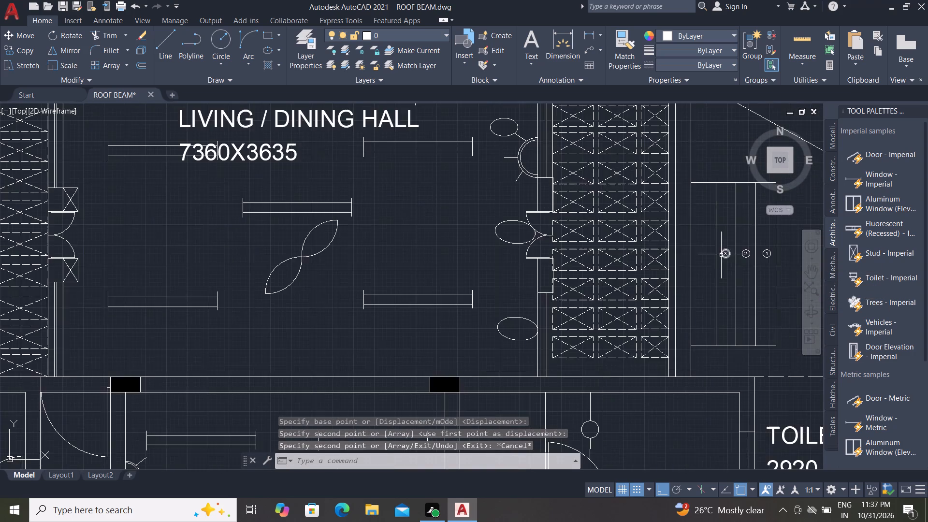
scroll(674, 272, "down", 2)
scroll(348, 260, "up", 3)
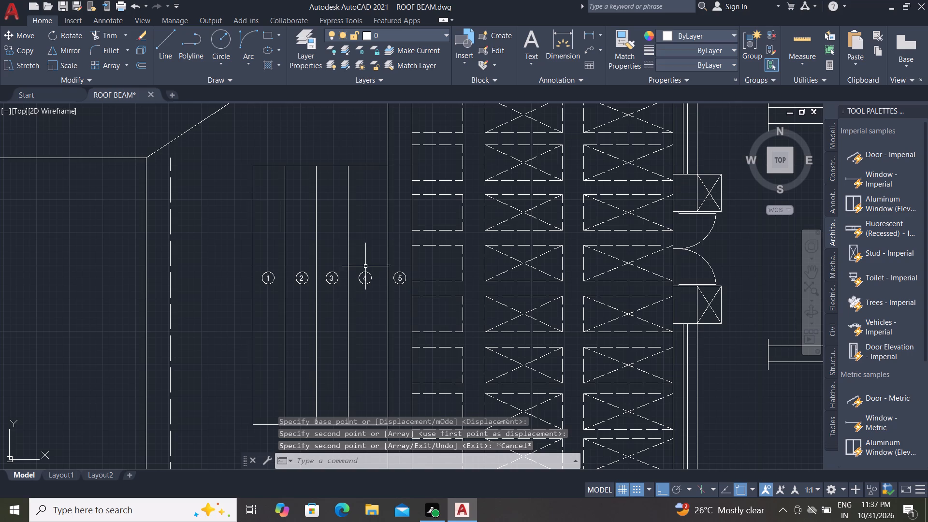
left_click(355, 267)
left_click(376, 293)
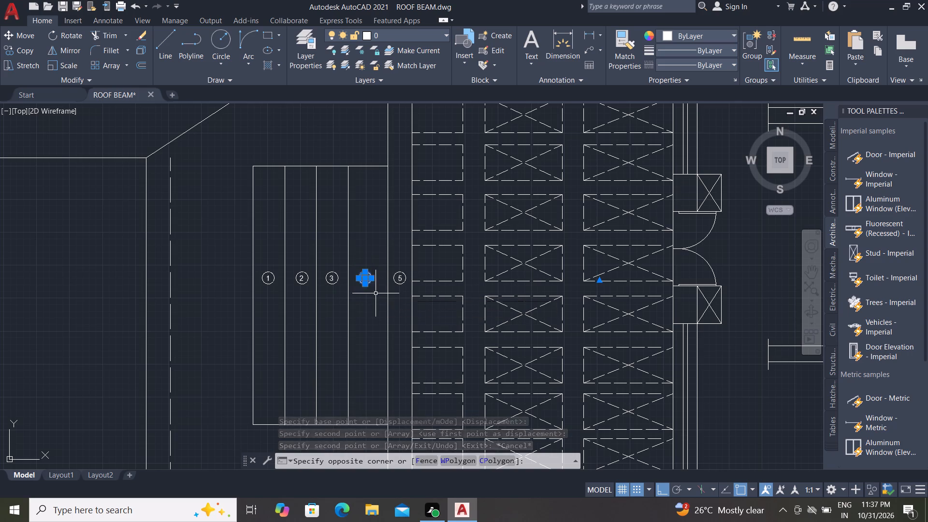
left_click(25, 45)
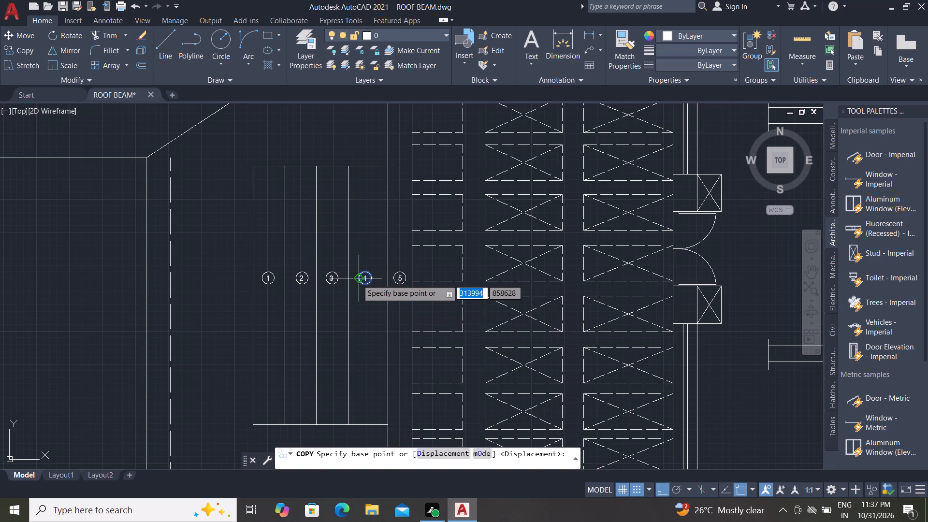
left_click(358, 279)
scroll(230, 276, "down", 2)
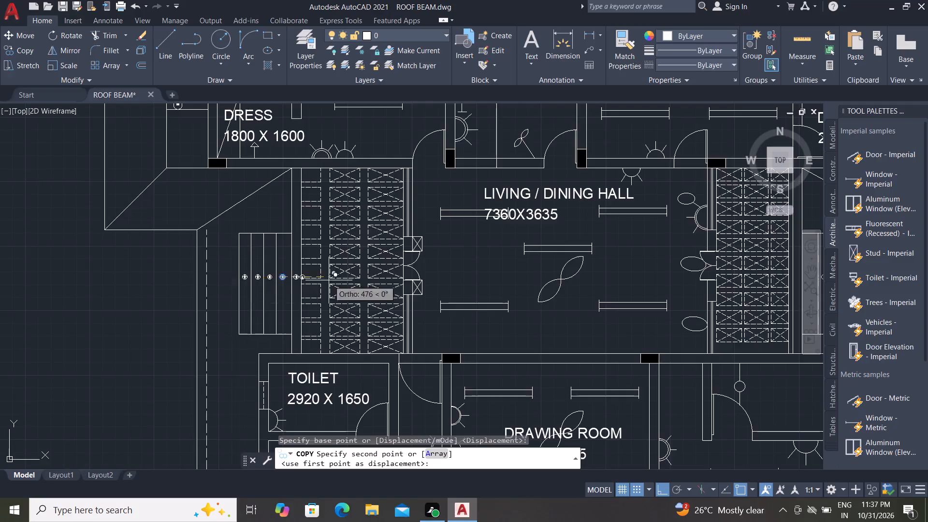
scroll(393, 295, "down", 2)
scroll(553, 287, "up", 4)
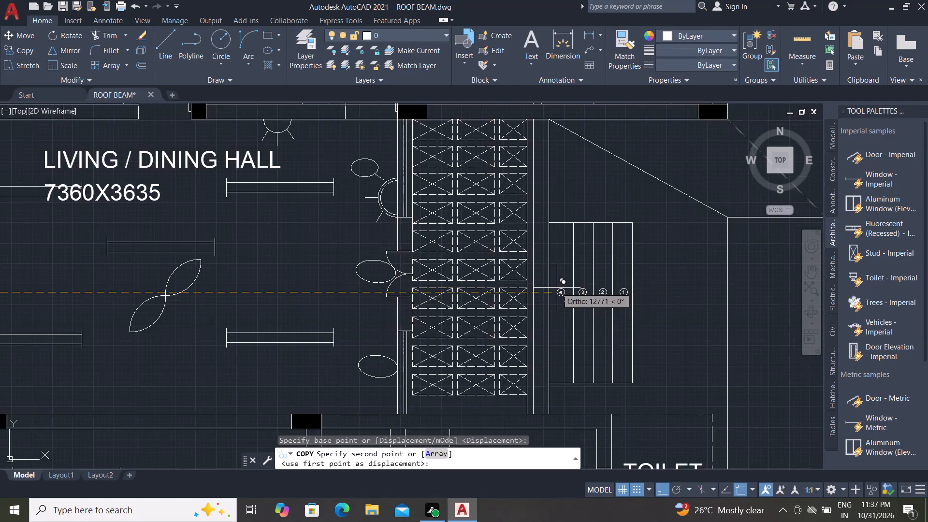
scroll(557, 288, "up", 2)
left_click(541, 288)
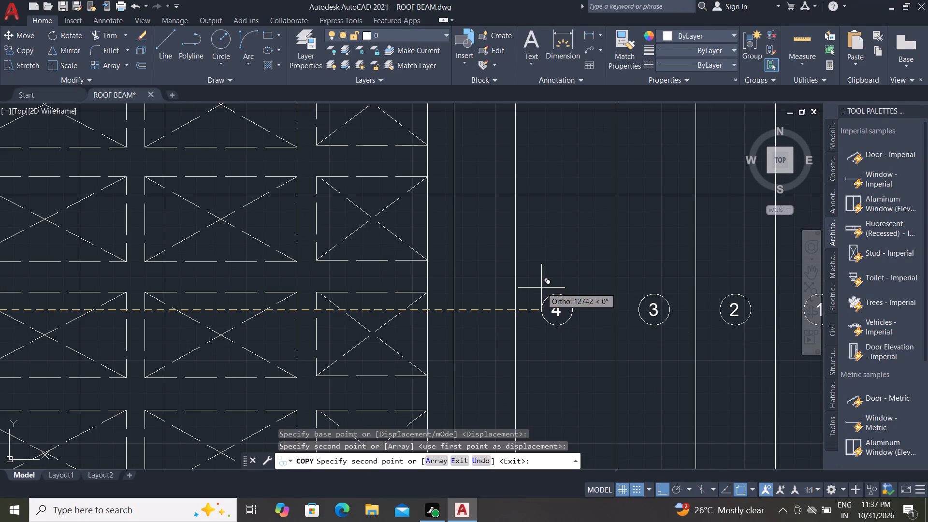
key("Escape")
Copy the circled number 5 from the west steps east onto the east-side tread just west of the circled 4.
scroll(544, 286, "down", 4)
scroll(451, 301, "down", 1)
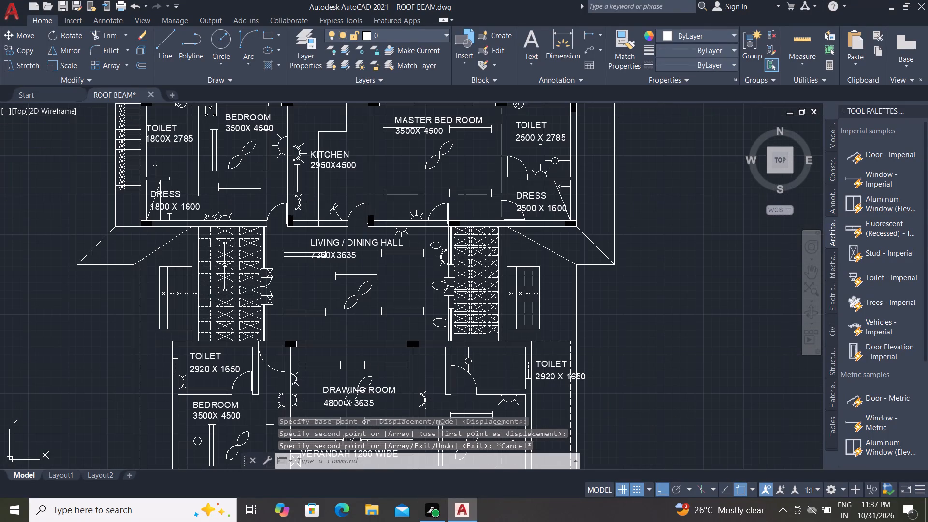
scroll(190, 296, "up", 5)
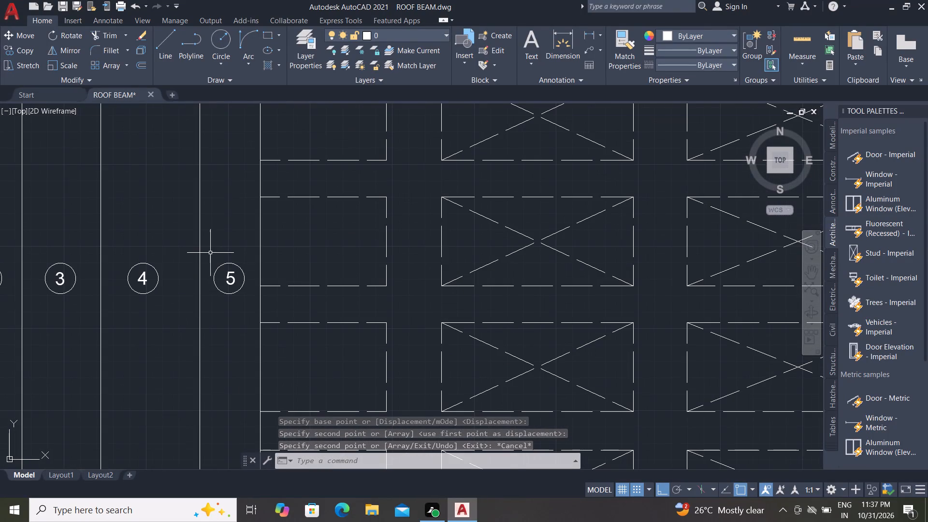
left_click(210, 252)
left_click(248, 300)
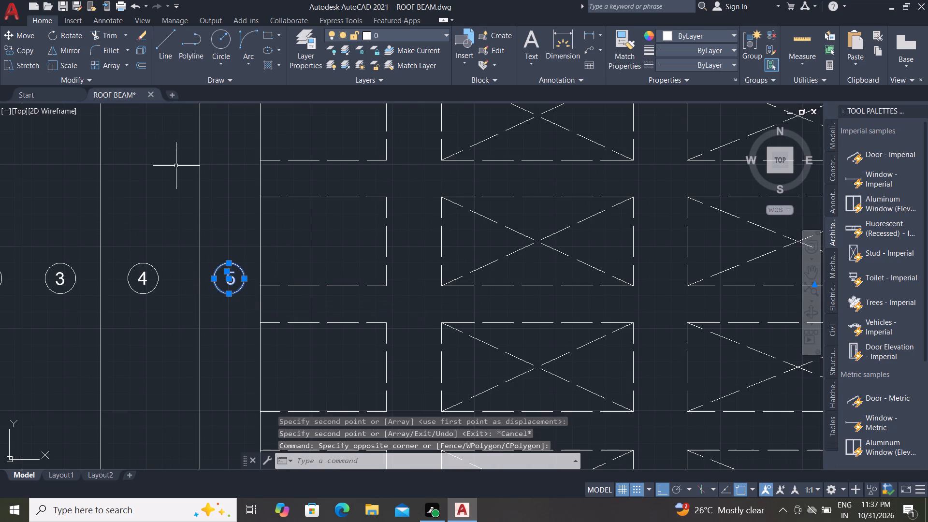
left_click(10, 47)
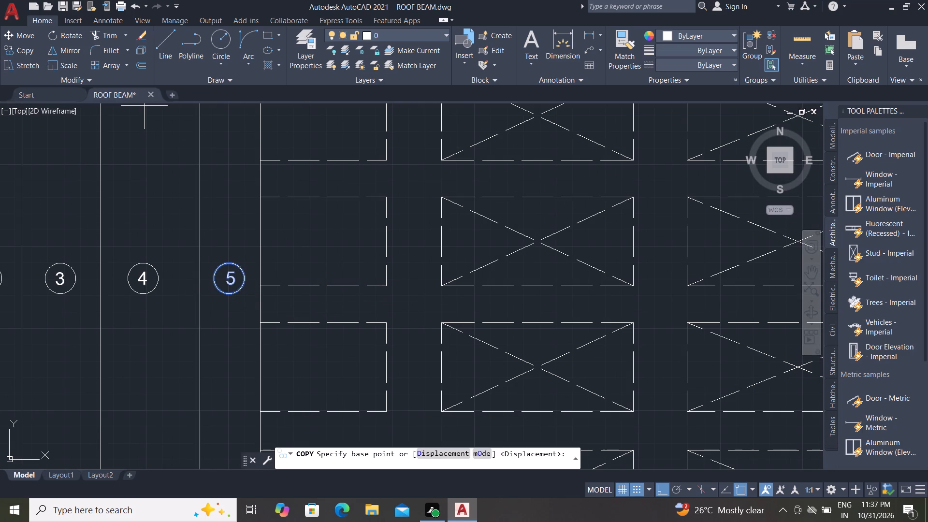
left_click(212, 277)
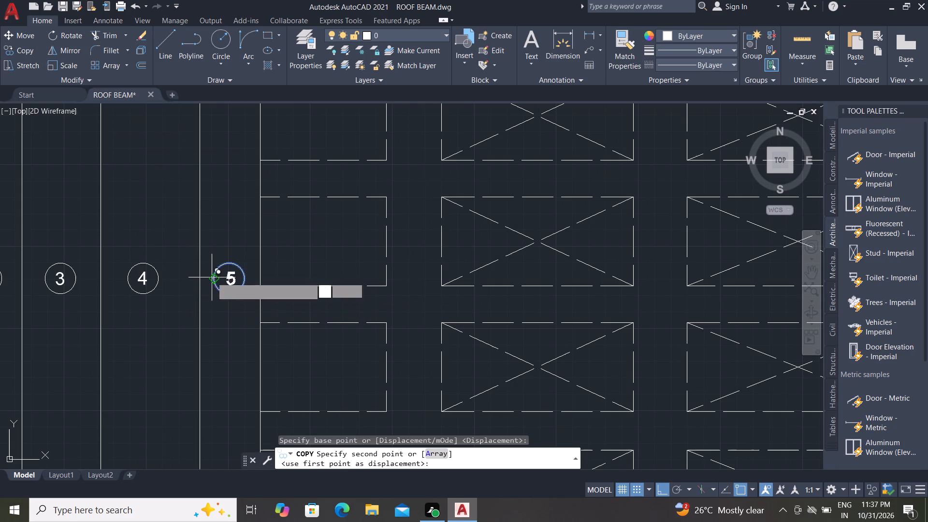
scroll(163, 279, "down", 2)
scroll(426, 311, "down", 3)
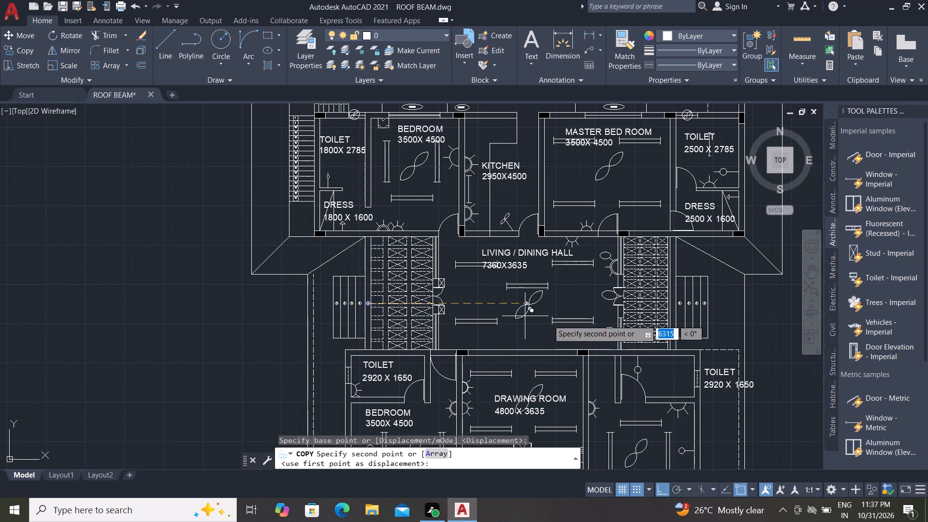
scroll(667, 305, "up", 5)
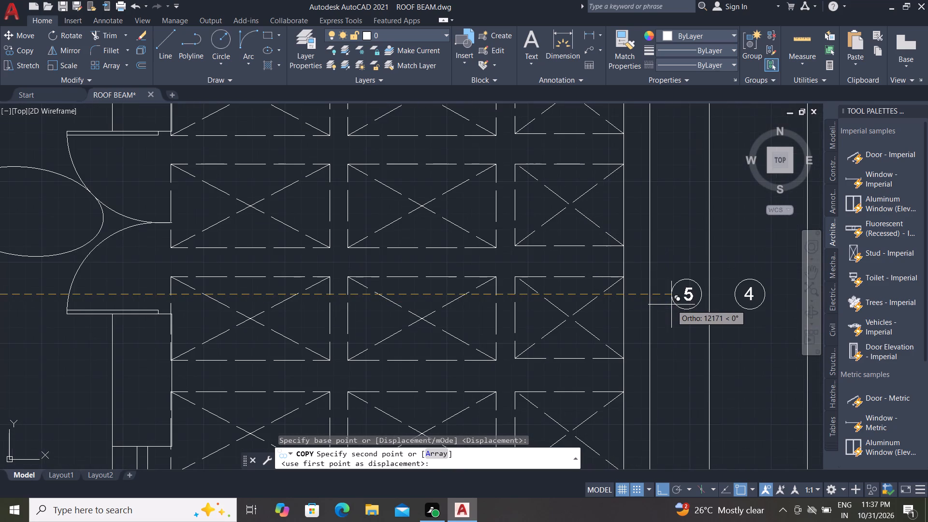
left_click(661, 304)
key("grave")
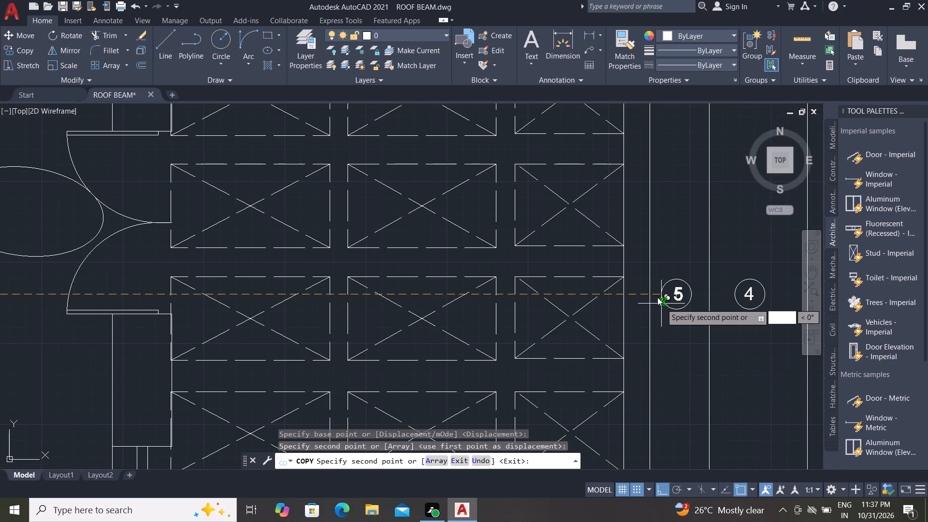
scroll(606, 253, "down", 3)
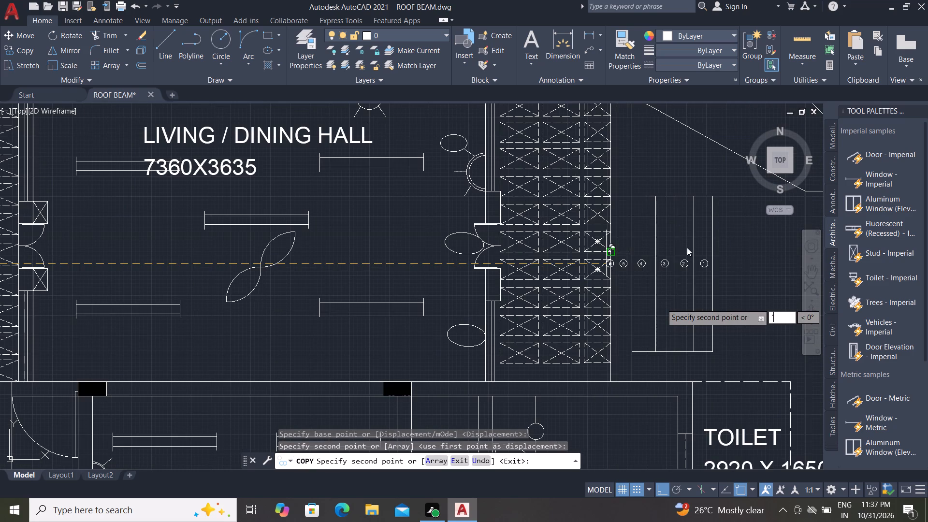
scroll(631, 252, "up", 3)
key("Escape")
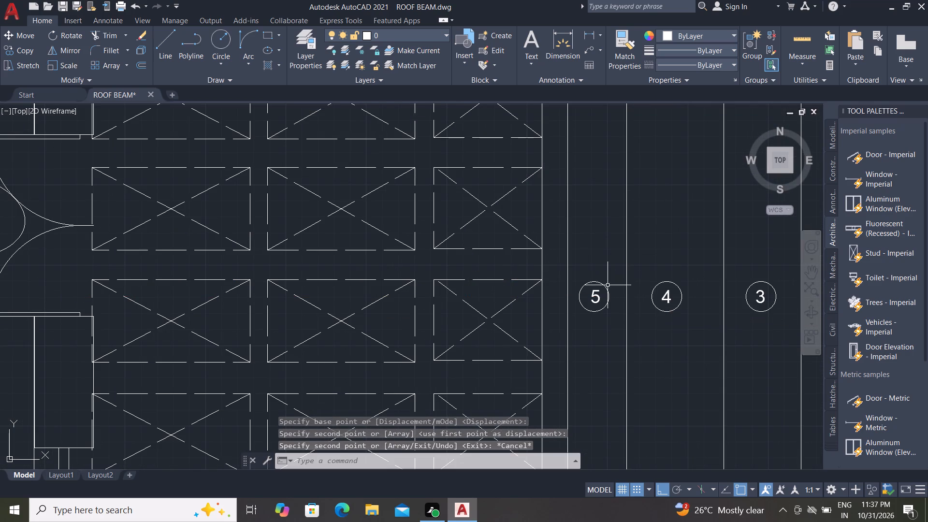
Draw a horizontal line south of the east tread numbers, from the circled-4 tread's west edge to beyond the outermost tread.
scroll(604, 280, "down", 3)
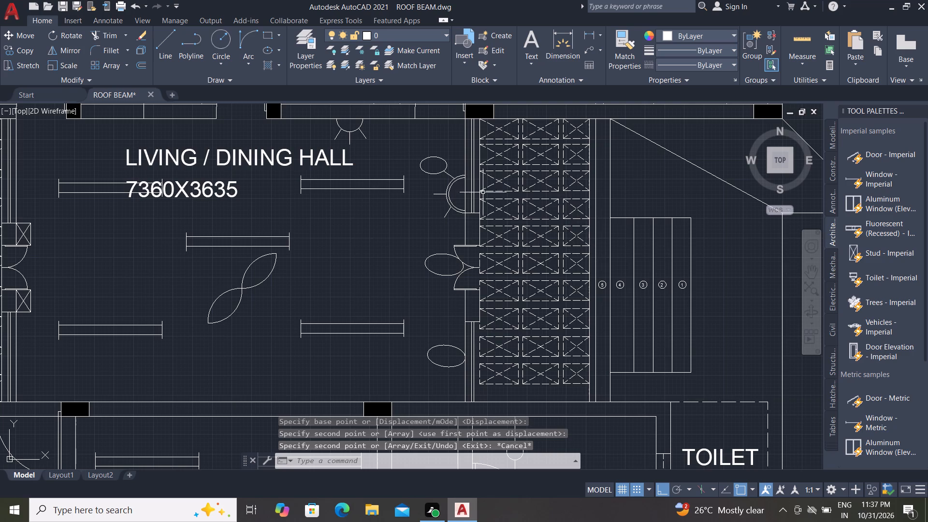
left_click(163, 37)
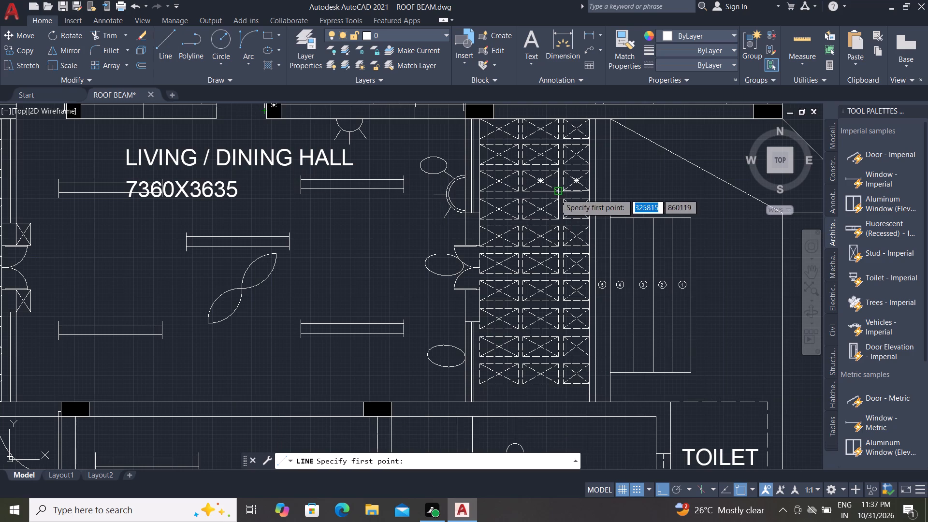
left_click(610, 316)
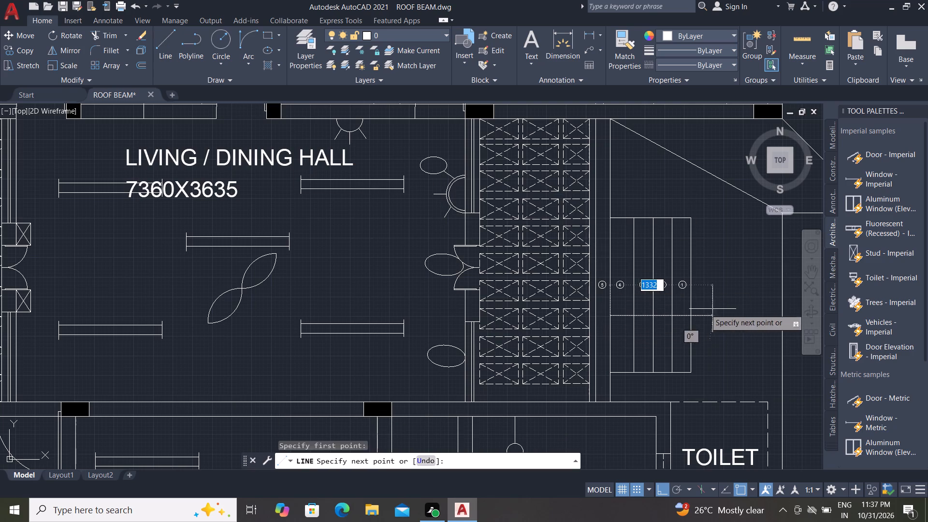
left_click(725, 309)
key("Escape")
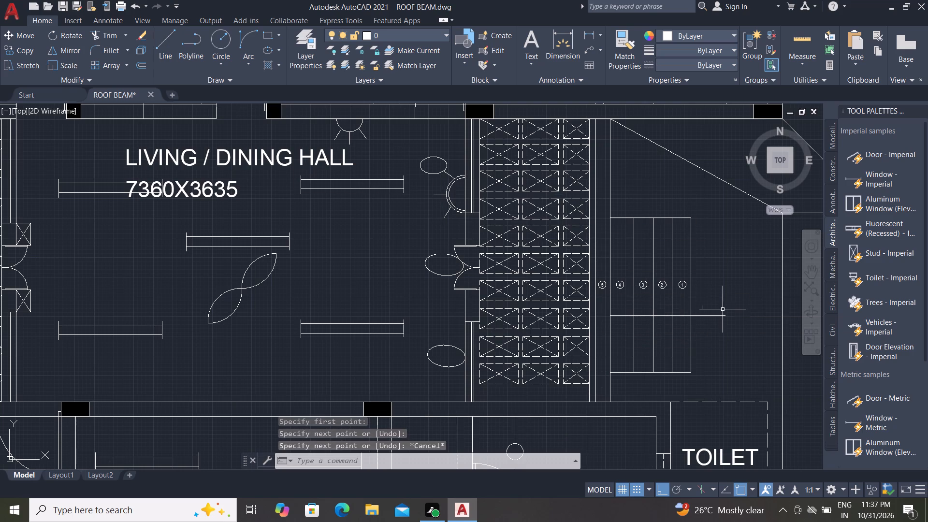
Continue the horizontal line west across the circled-5 tread to its far edge, with a segment about 100 units back east.
type("L")
key("space")
scroll(618, 318, "up", 1)
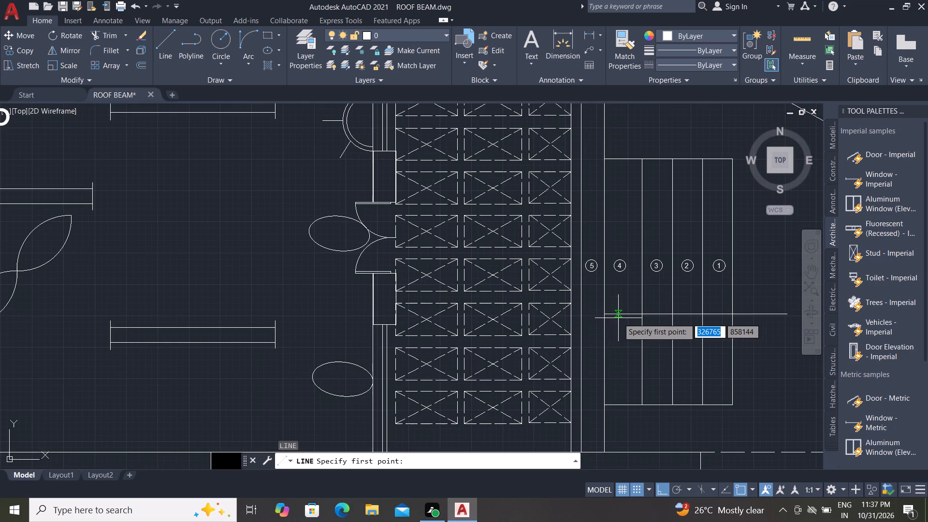
left_click(607, 314)
scroll(570, 314, "up", 1)
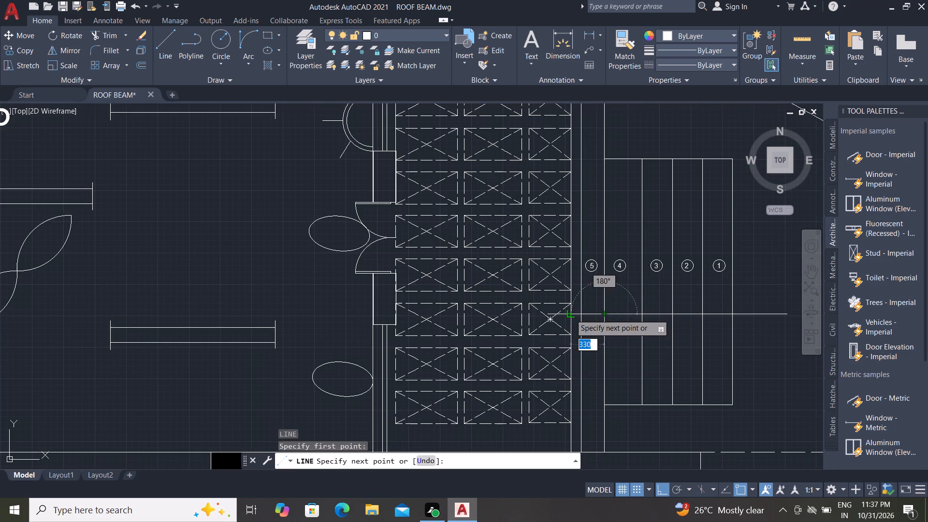
scroll(570, 314, "up", 2)
left_click(608, 316)
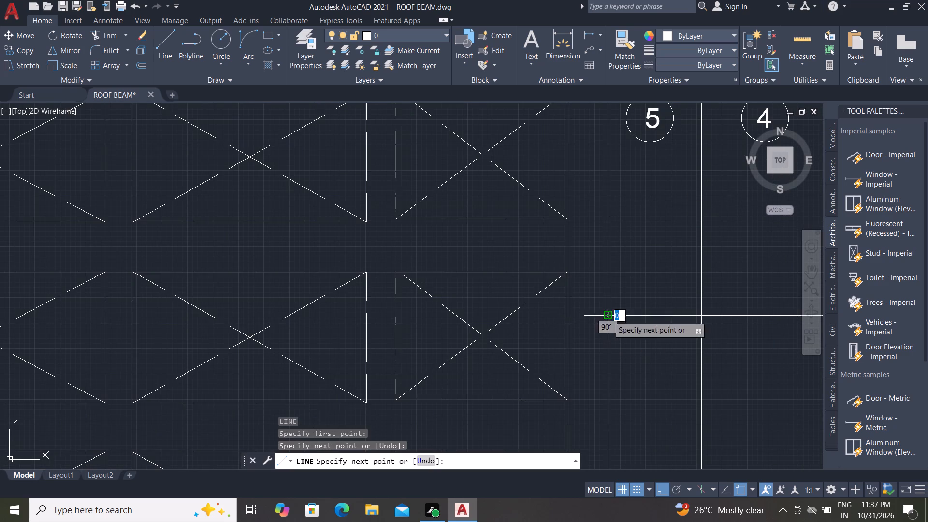
left_click(650, 289)
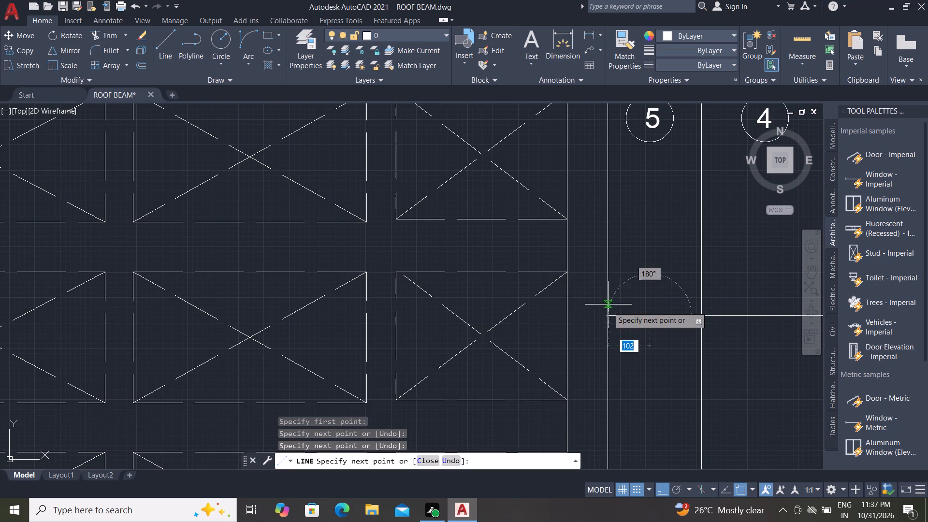
key("Escape")
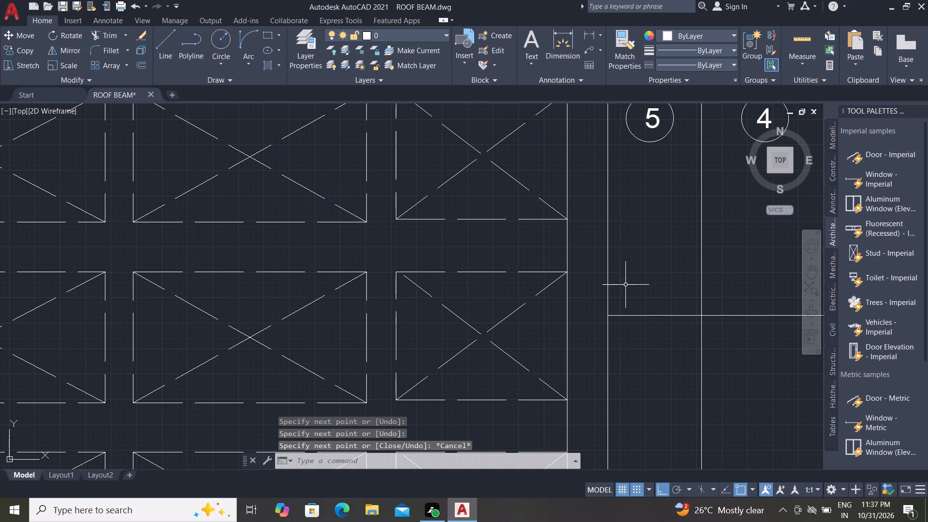
With ortho off, draw an arrowhead stroke about 125 units long, northeast at about 30° from the east tread line's west end.
key("F8")
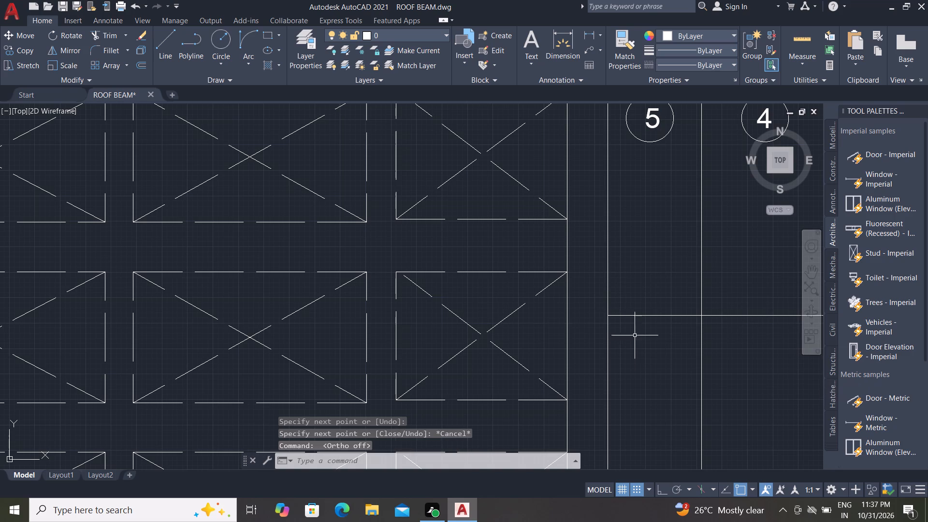
type("OL")
key("Escape")
type("OL")
key("Escape")
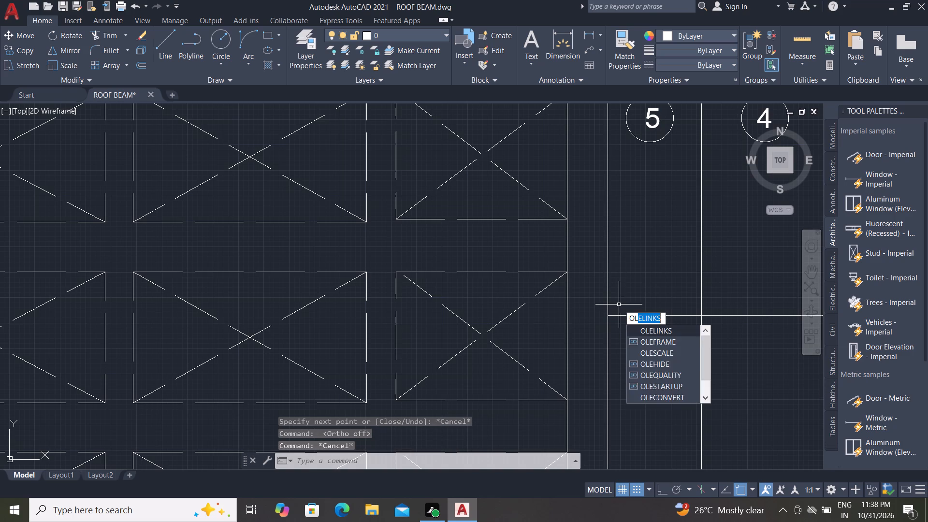
type("L")
key("space")
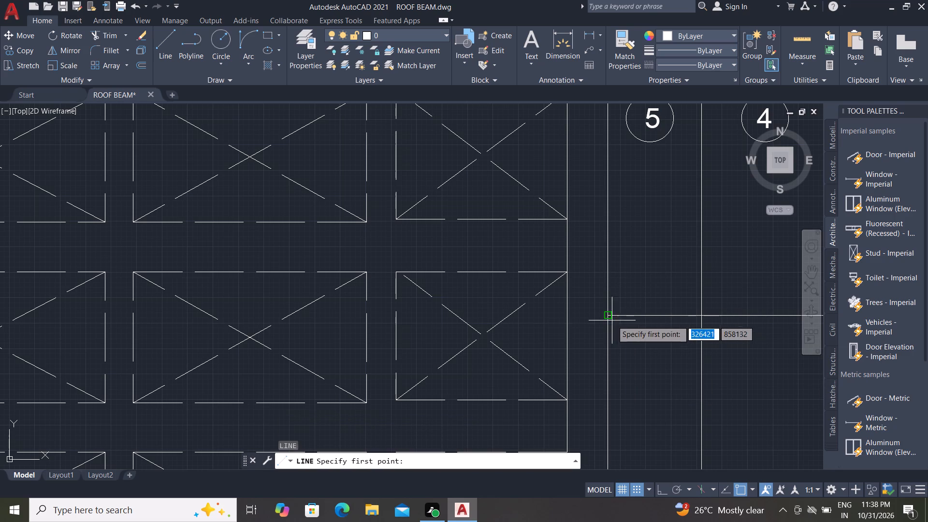
left_click(609, 319)
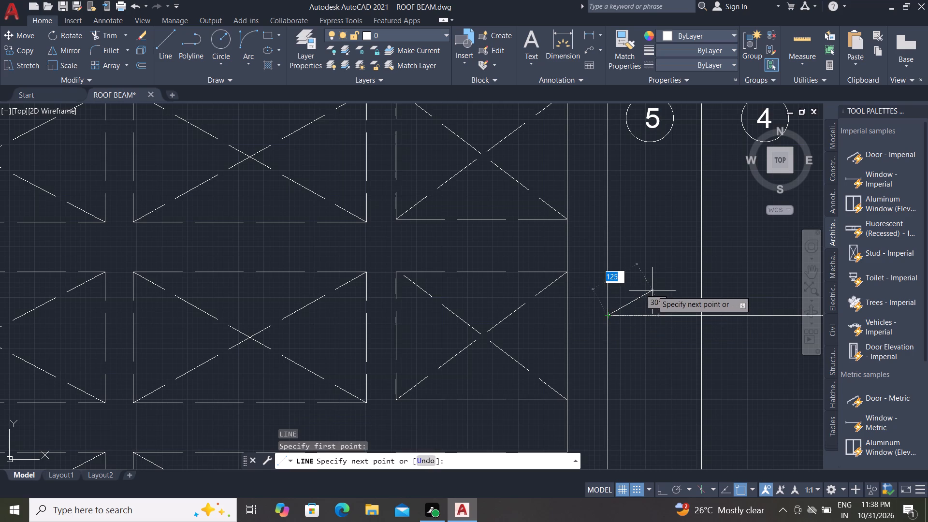
left_click(652, 290)
key("Escape")
Draw the arrowhead's second stroke about 130 units long, sloping southeast from the same west end of the tread line.
type("L")
key("space")
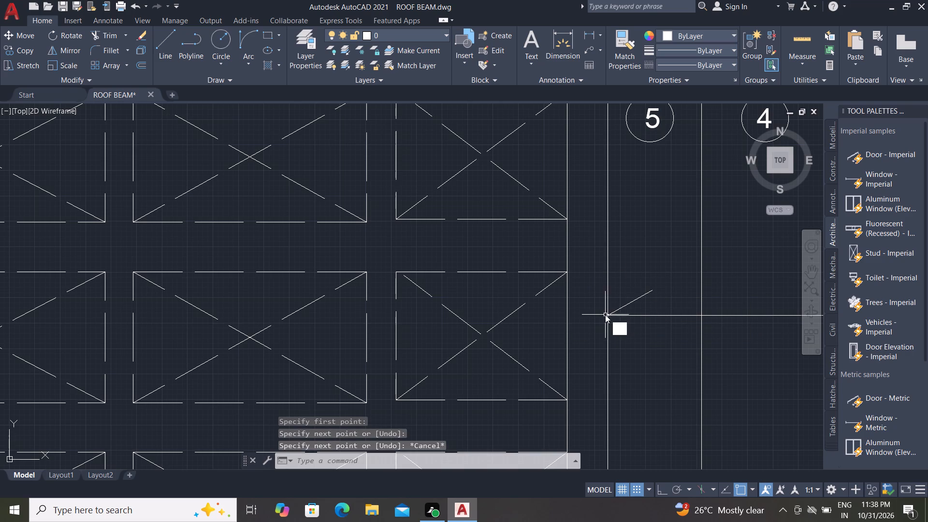
left_click(605, 315)
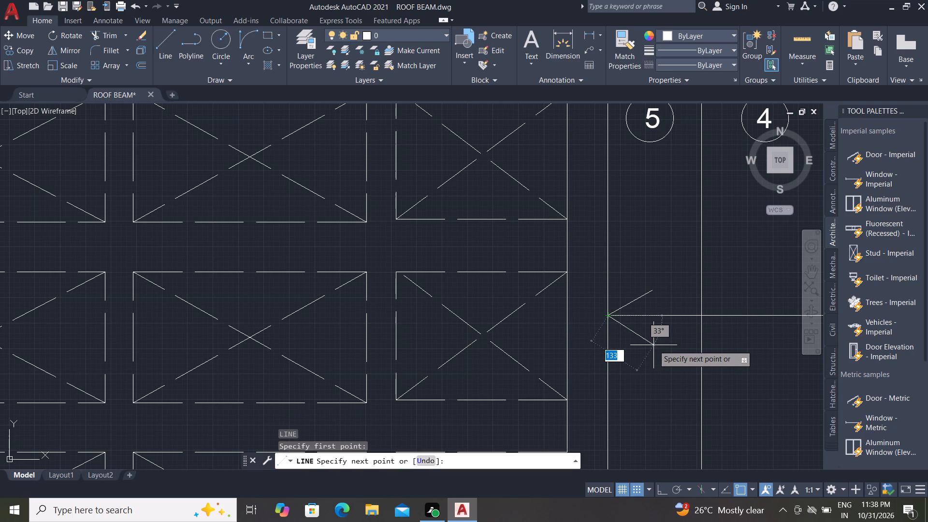
left_click(651, 344)
key("Escape")
Copy the number 1 text, without its circle, from the east steps to just beyond the east end of the horizontal line.
scroll(676, 361, "down", 2)
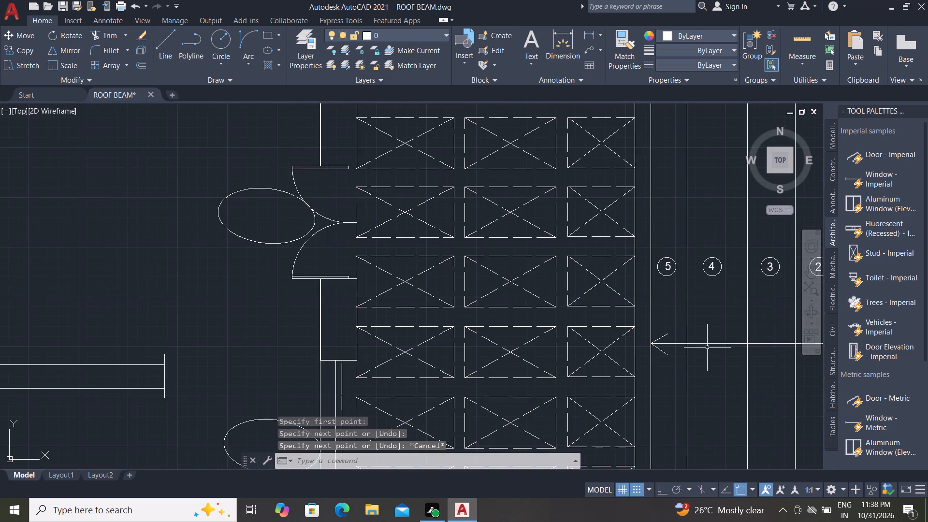
scroll(732, 341, "down", 4)
scroll(751, 333, "up", 3)
type("CO")
key("space")
scroll(736, 323, "up", 2)
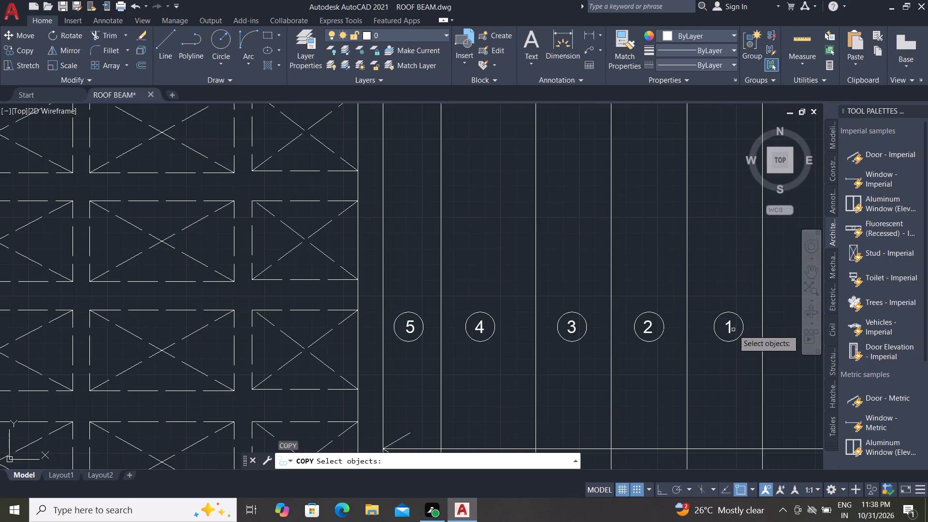
left_click(731, 329)
right_click(728, 331)
left_click(728, 327)
scroll(728, 327, "down", 3)
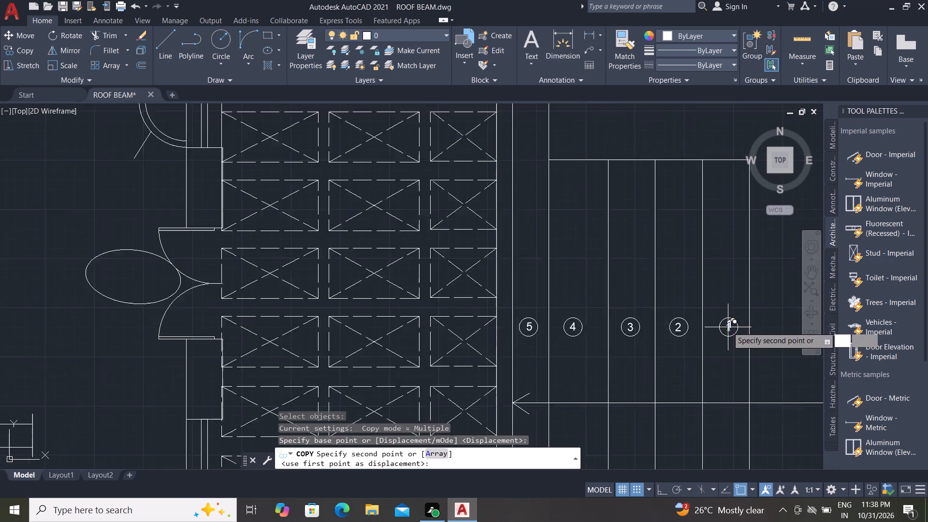
scroll(655, 321, "down", 2)
scroll(721, 346, "up", 4)
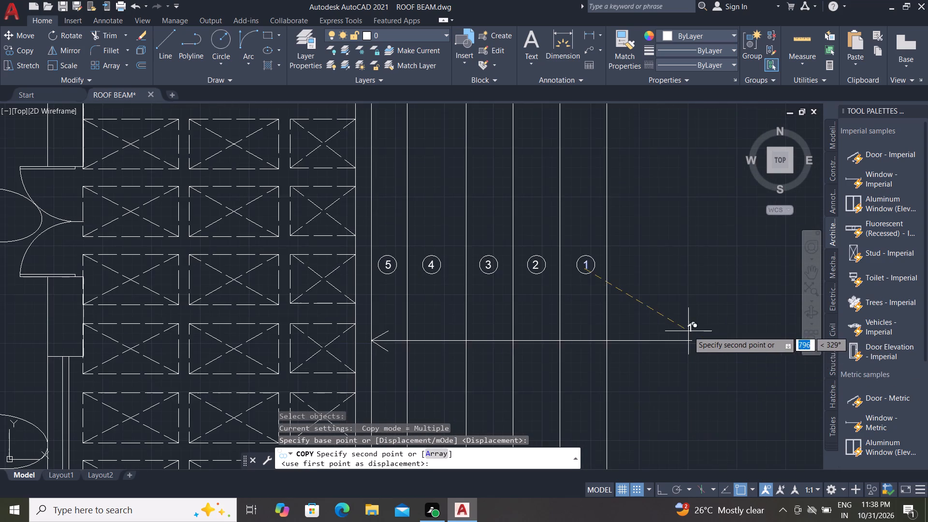
scroll(696, 347, "up", 2)
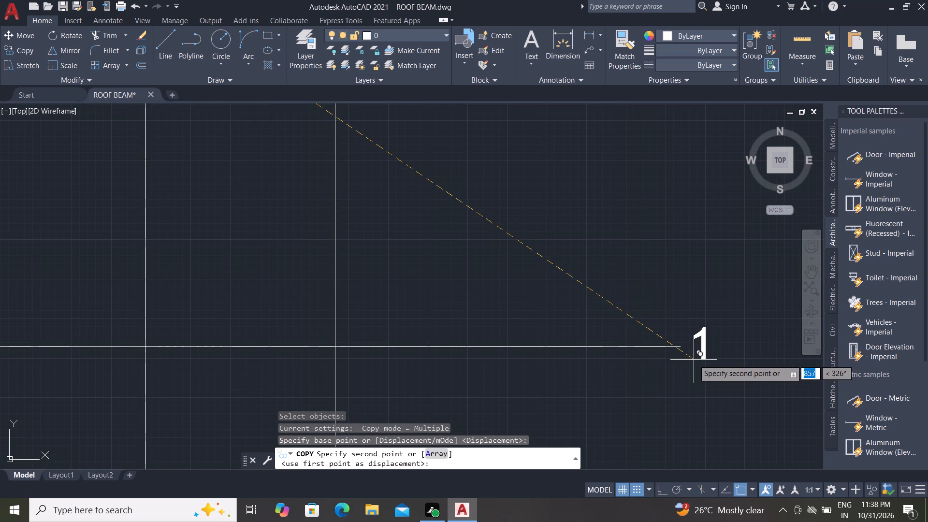
left_click(693, 359)
key("Escape")
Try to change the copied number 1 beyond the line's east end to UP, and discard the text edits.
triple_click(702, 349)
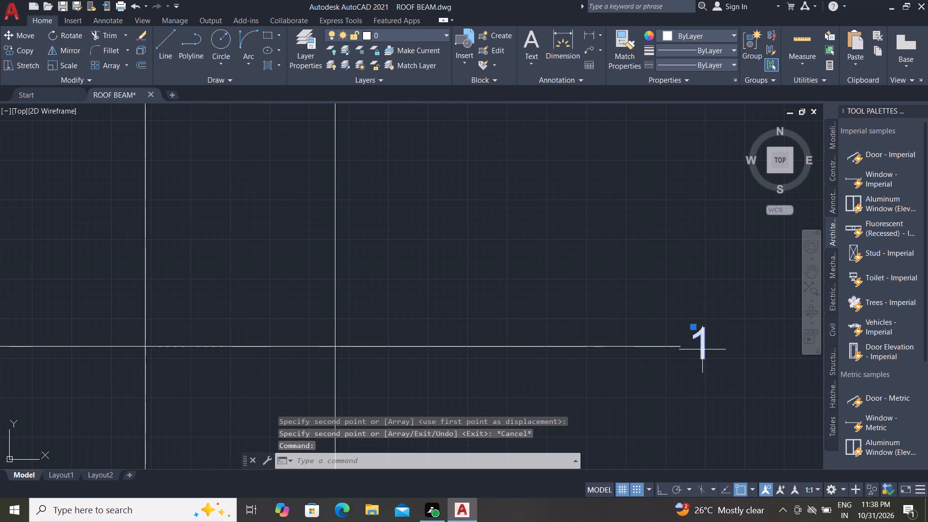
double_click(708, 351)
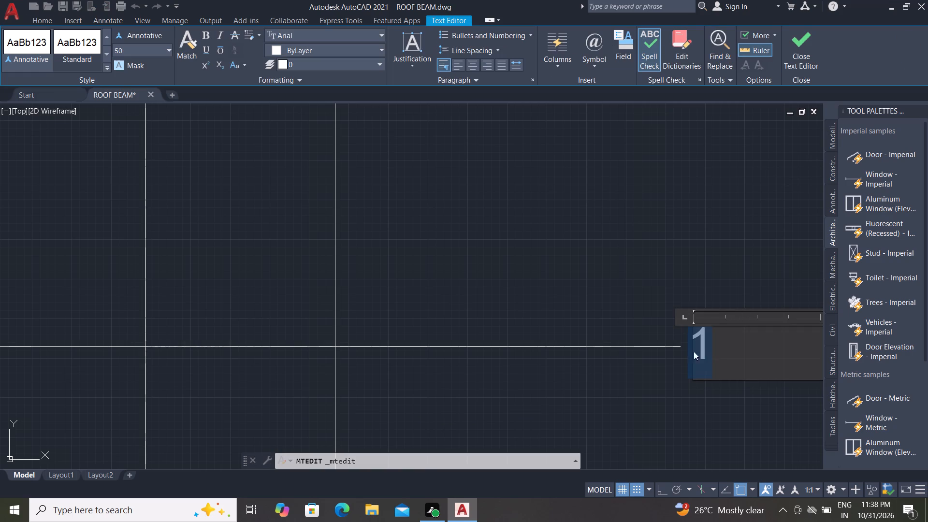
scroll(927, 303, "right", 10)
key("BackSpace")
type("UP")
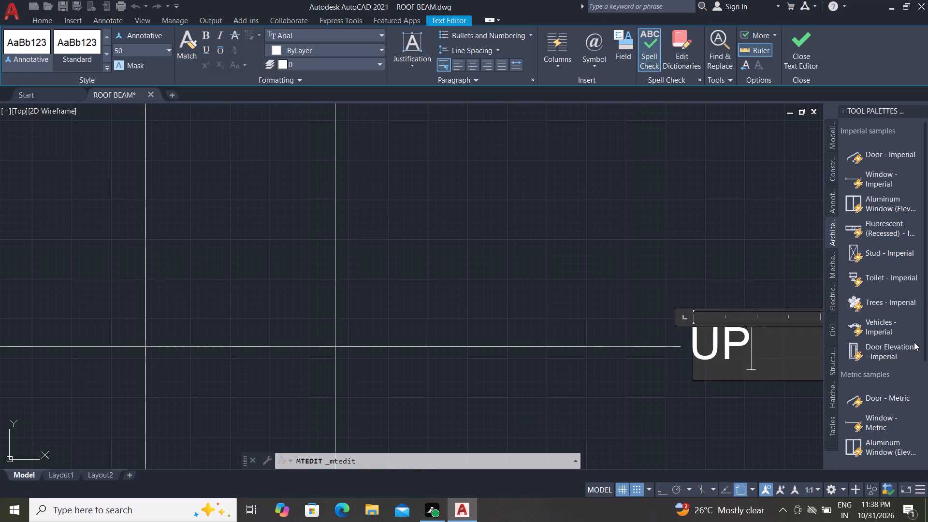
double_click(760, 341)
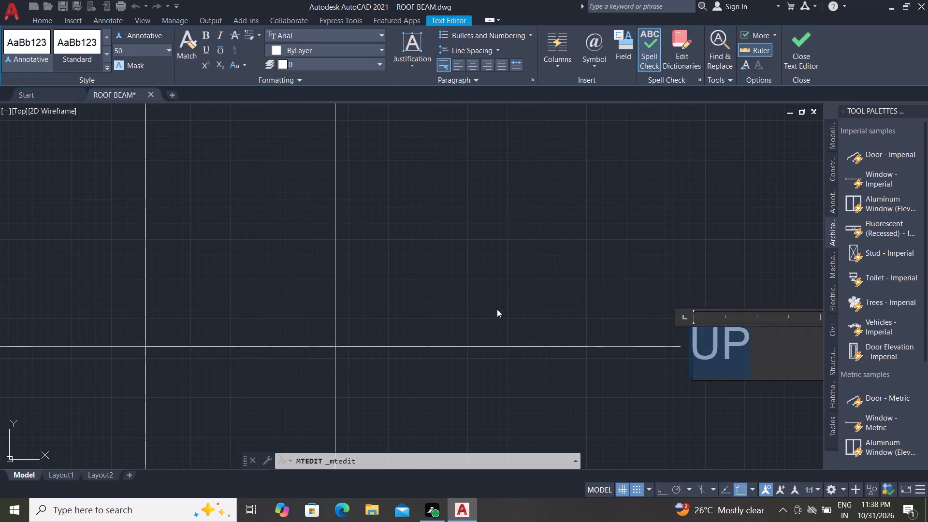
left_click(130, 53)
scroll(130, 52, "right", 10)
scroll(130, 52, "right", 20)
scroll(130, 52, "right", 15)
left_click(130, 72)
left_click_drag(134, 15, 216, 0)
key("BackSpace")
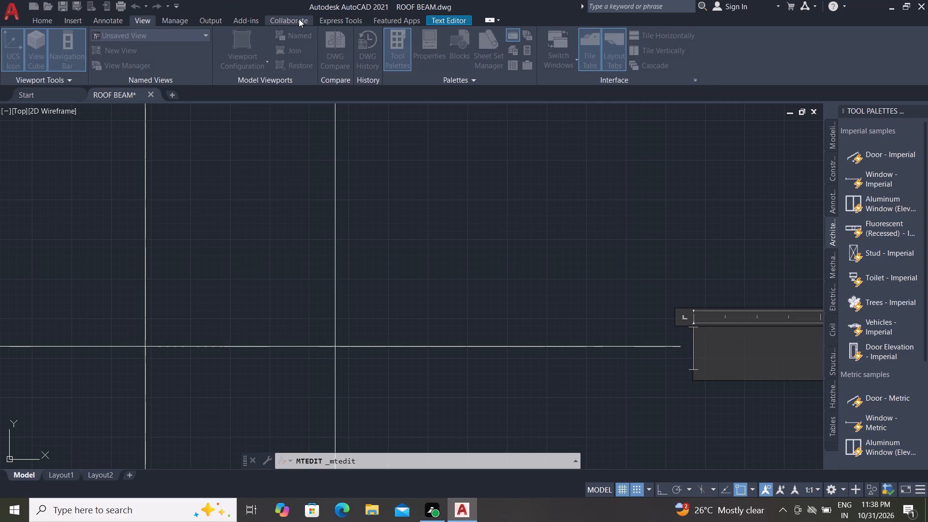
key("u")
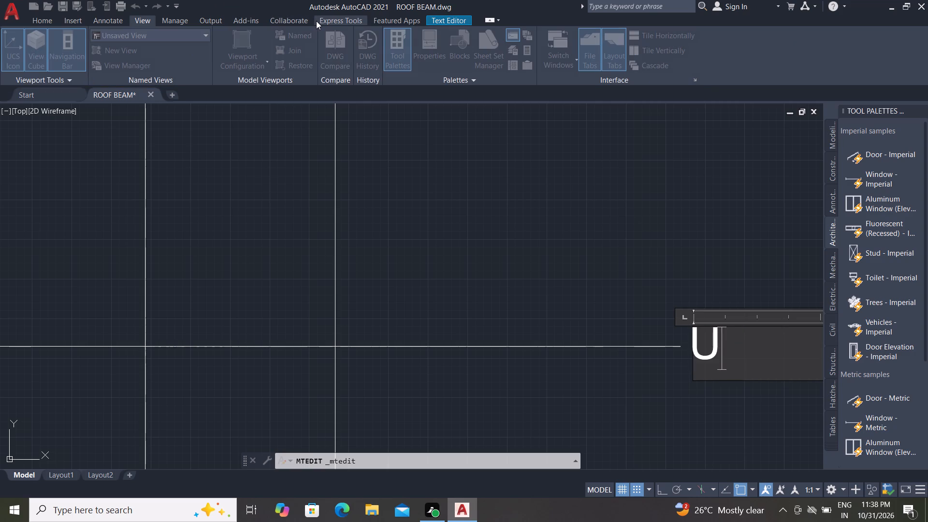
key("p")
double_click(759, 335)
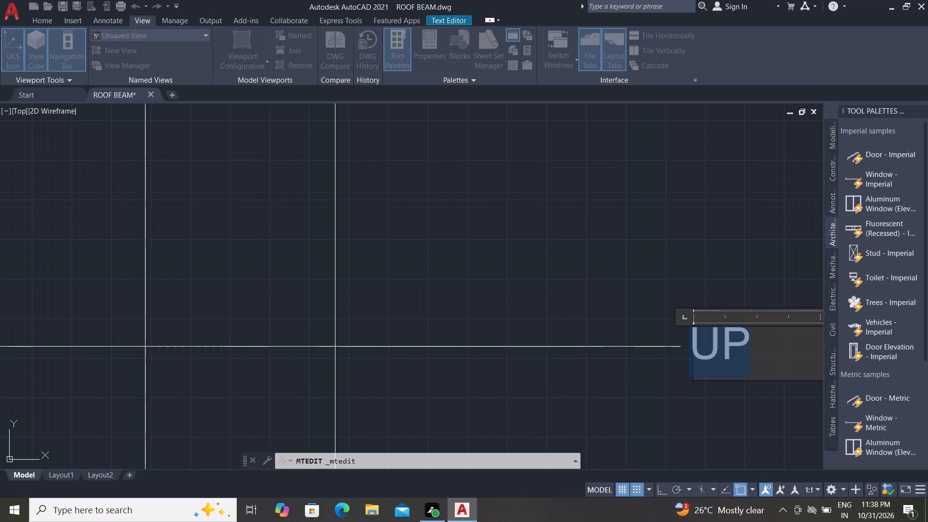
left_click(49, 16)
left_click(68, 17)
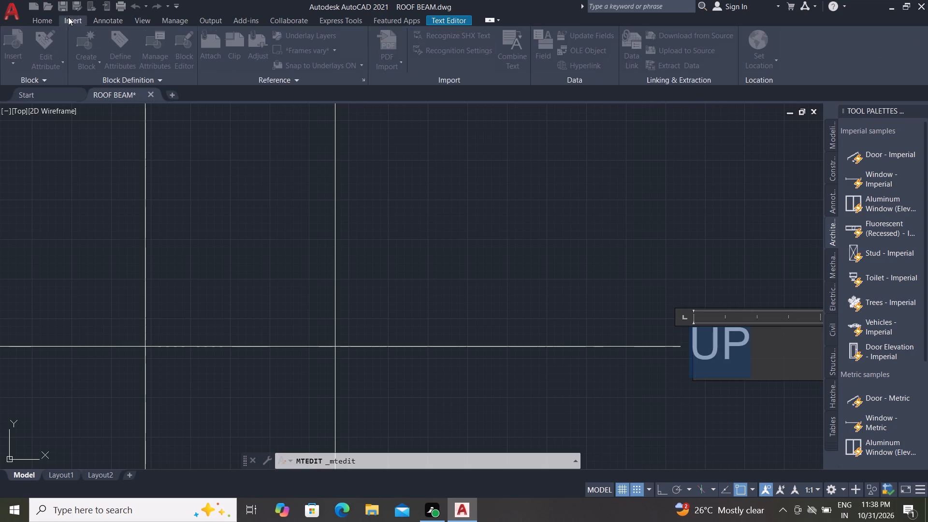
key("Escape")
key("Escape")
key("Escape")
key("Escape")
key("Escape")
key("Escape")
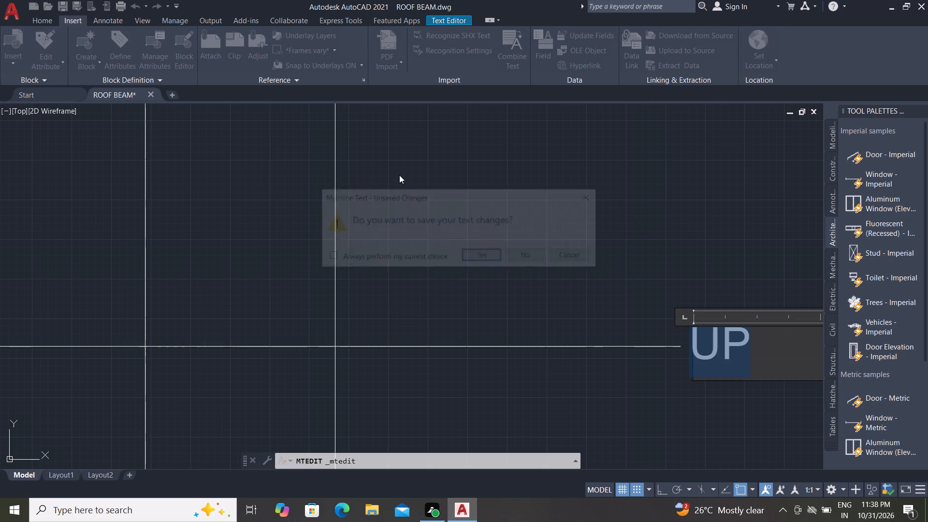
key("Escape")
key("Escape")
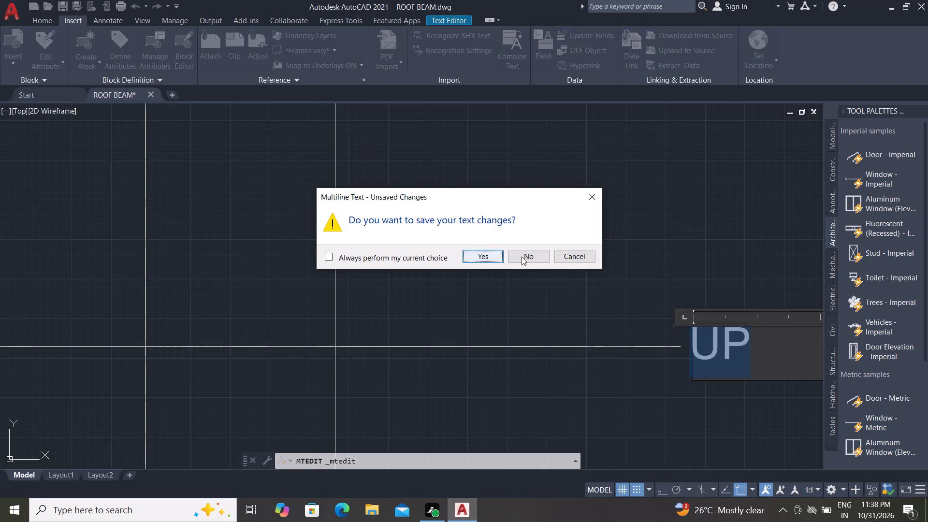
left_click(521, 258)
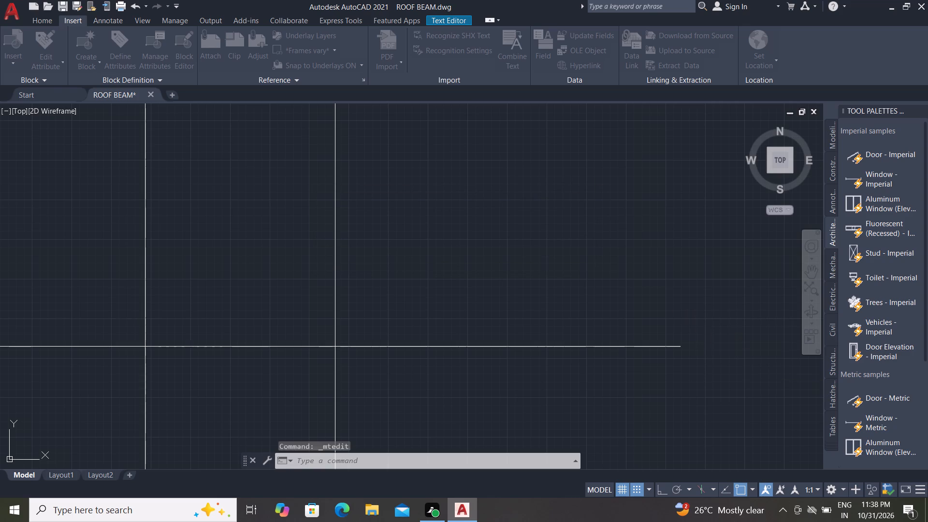
Set the text height of the copied number 1 at the line's east end to 100 and save the text change.
double_click(702, 327)
left_click_drag(711, 335, 712, 342)
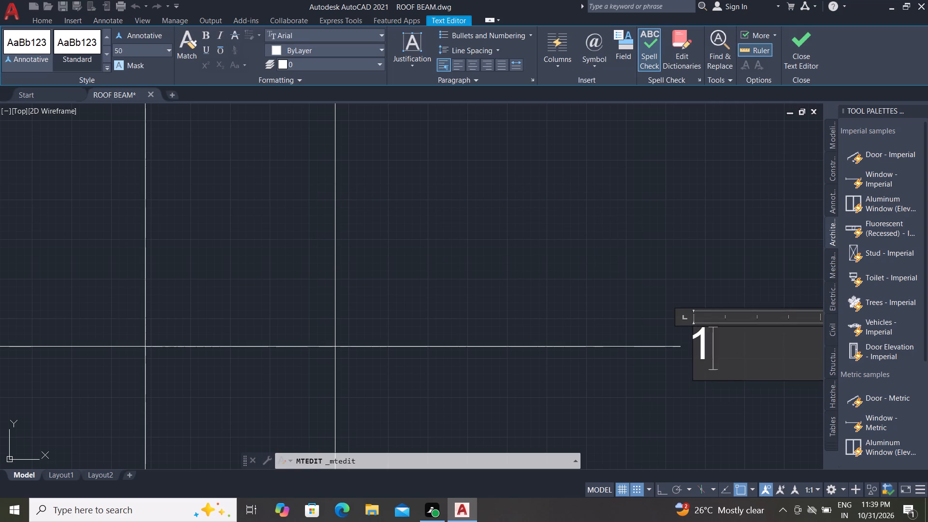
left_click_drag(712, 342, 712, 344)
left_click(712, 344)
left_click(700, 327)
double_click(721, 347)
left_click(131, 50)
key("BackSpace")
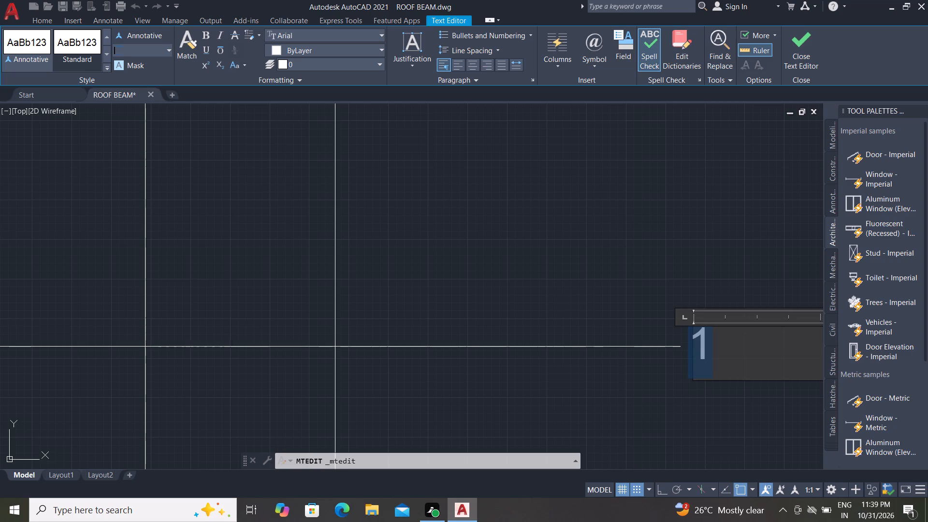
type("100")
key("Return")
key("Escape")
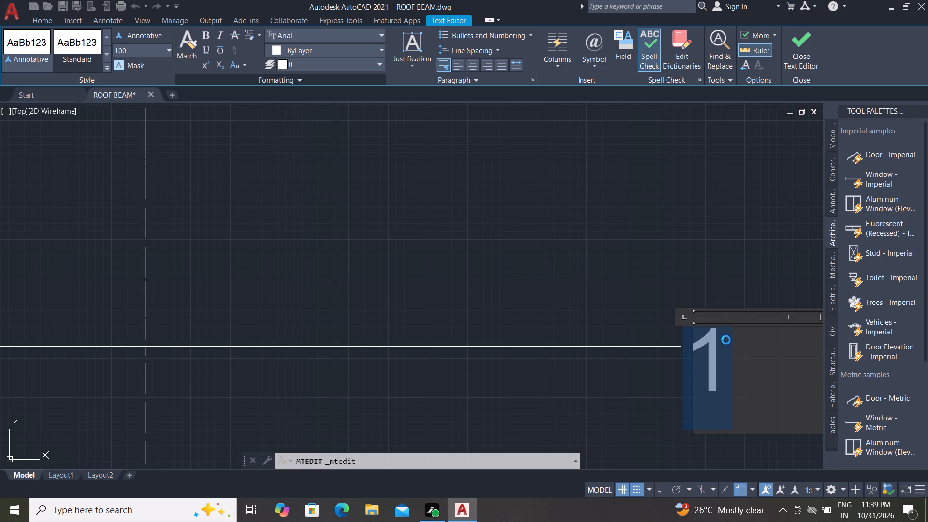
left_click(485, 257)
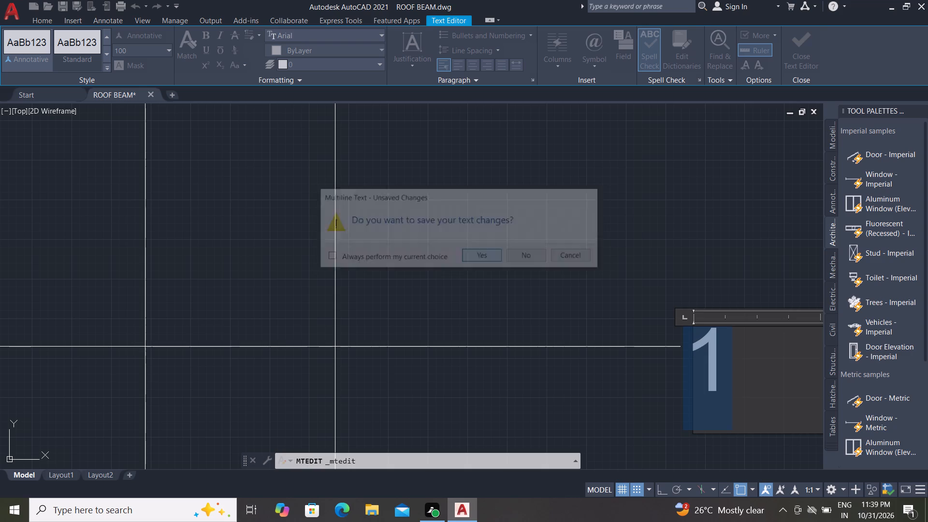
Replace the copied number 1 at the east end of the east steps' arrow line with the text UP.
triple_click(705, 340)
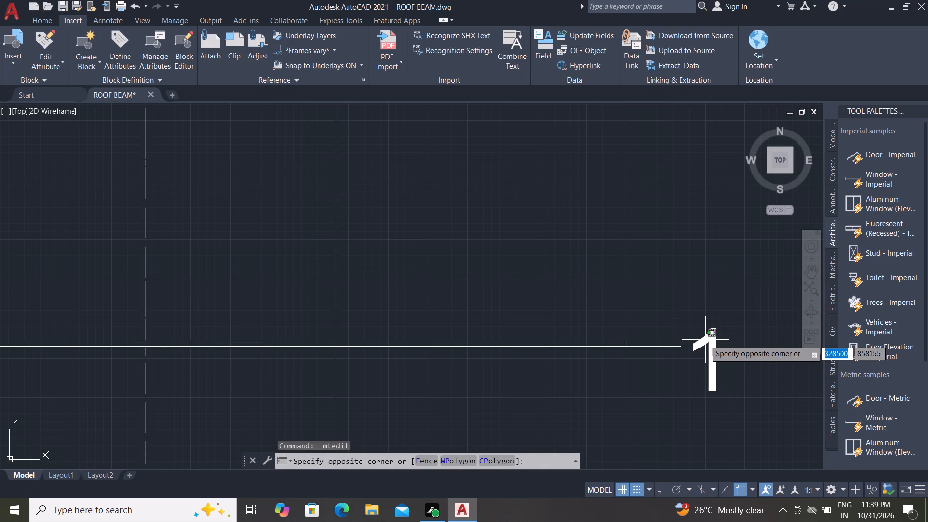
triple_click(711, 338)
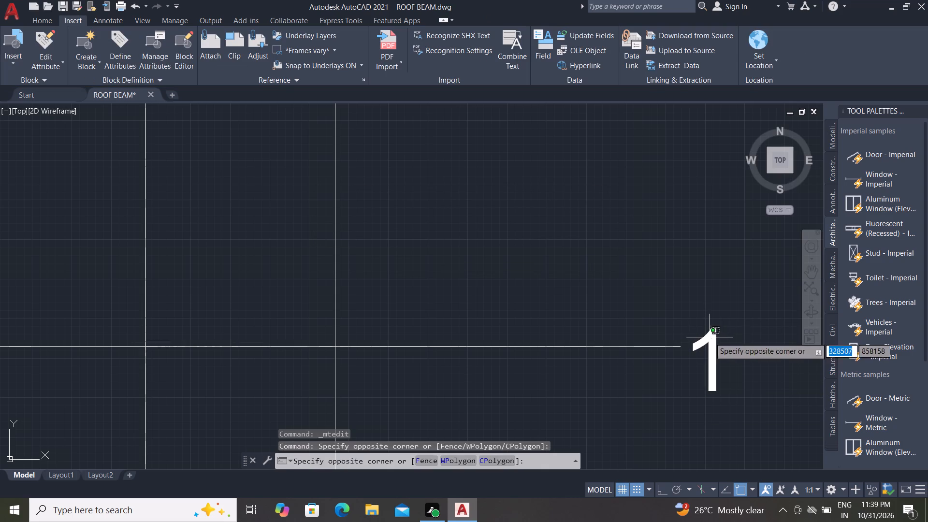
double_click(712, 328)
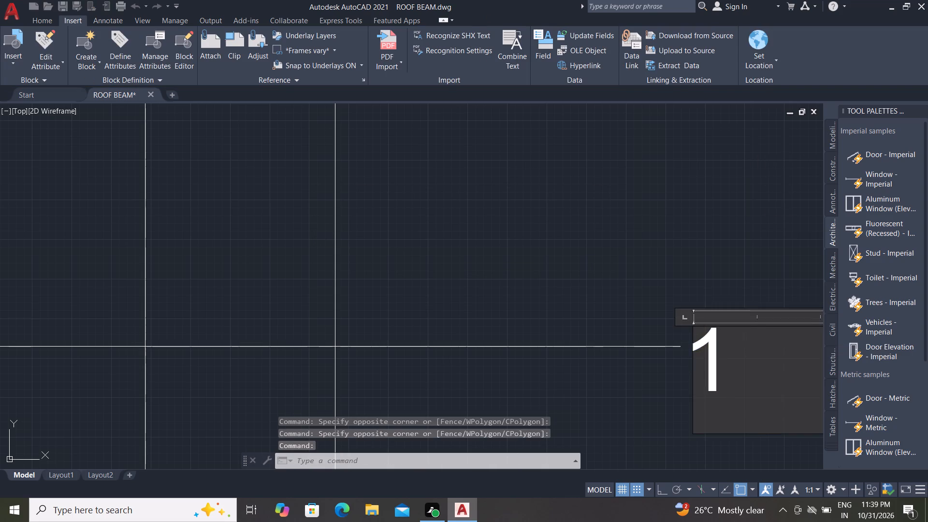
scroll(712, 326, "down", 1)
left_click(735, 336)
key("BackSpace")
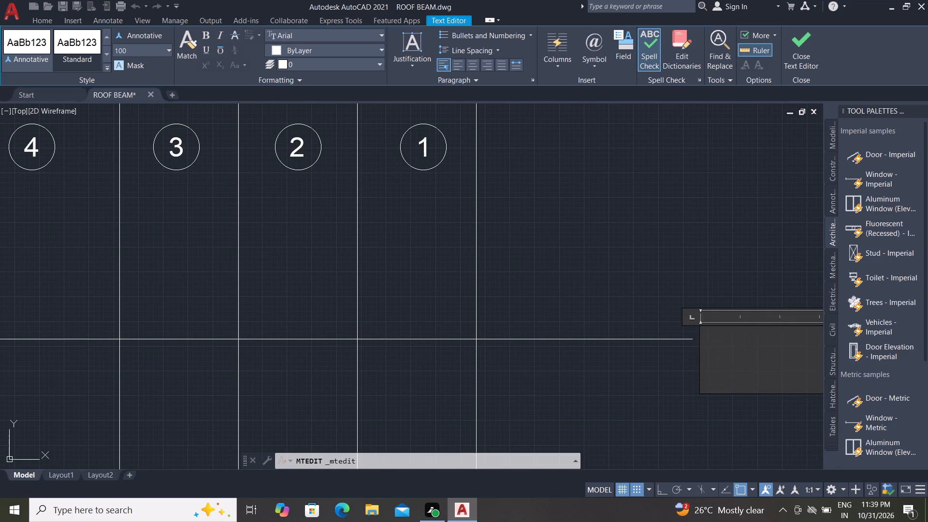
type("UP")
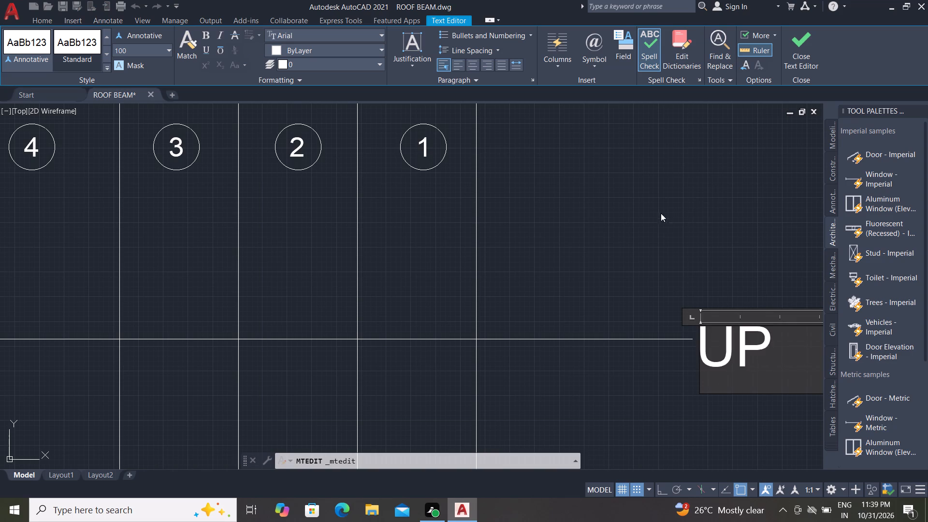
left_click(661, 213)
With Ortho on, draw a horizontal line from the landing edge east of tread 5, west across the west steps past the outer boundary line.
scroll(687, 303, "down", 6)
scroll(686, 314, "up", 1)
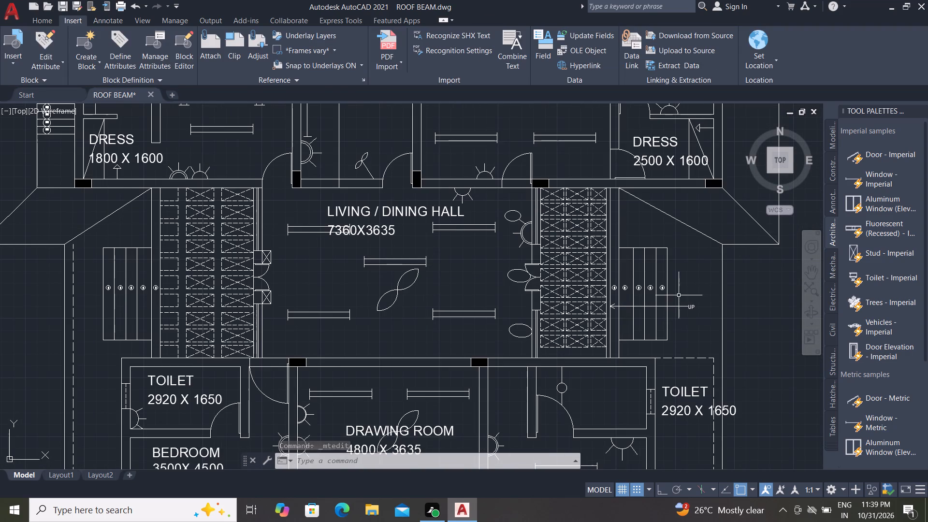
scroll(679, 295, "up", 1)
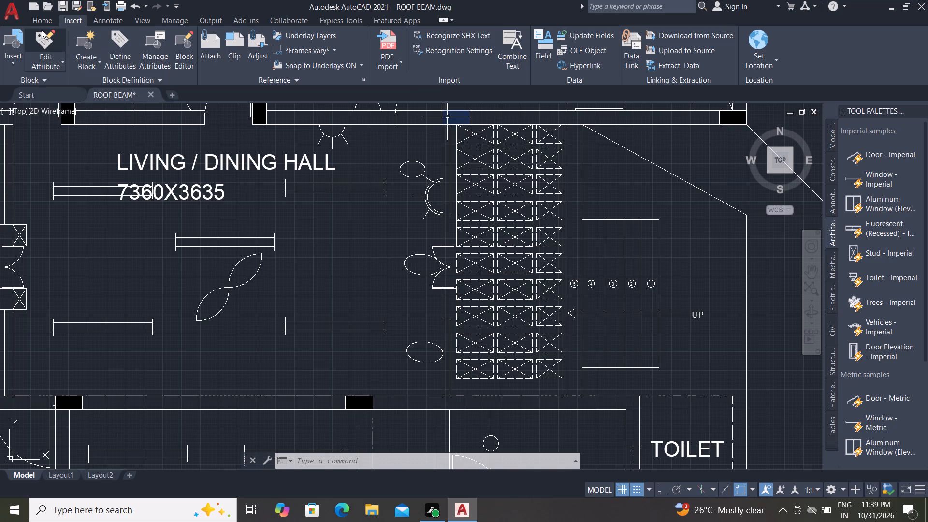
left_click(48, 19)
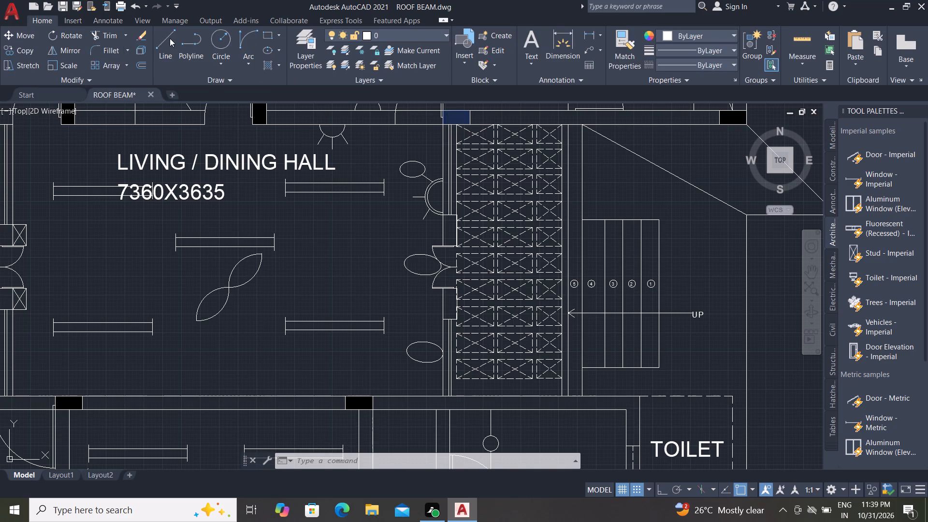
left_click(168, 36)
scroll(533, 162, "down", 1)
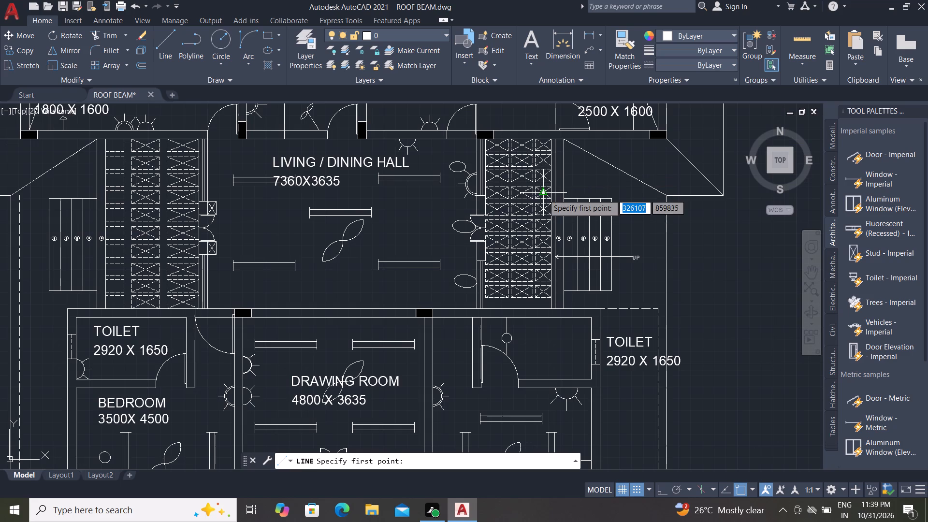
scroll(103, 254, "up", 2)
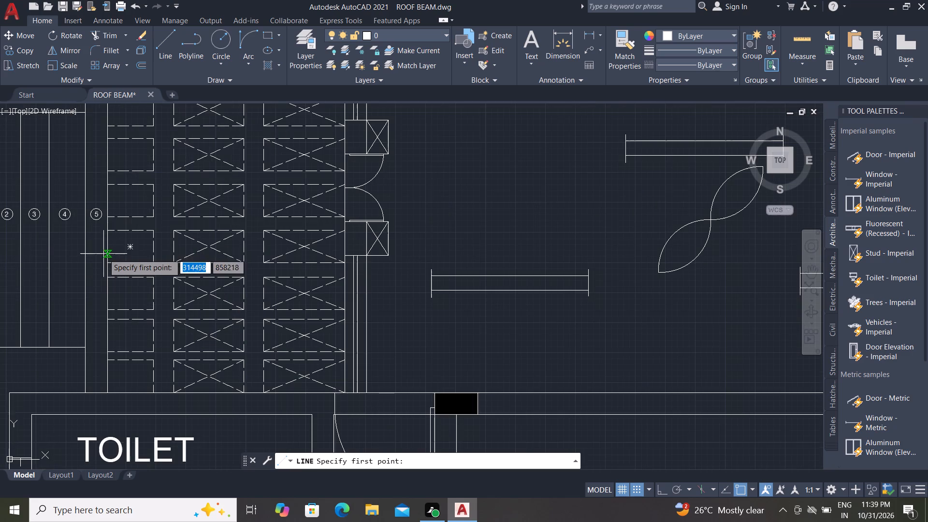
left_click(107, 247)
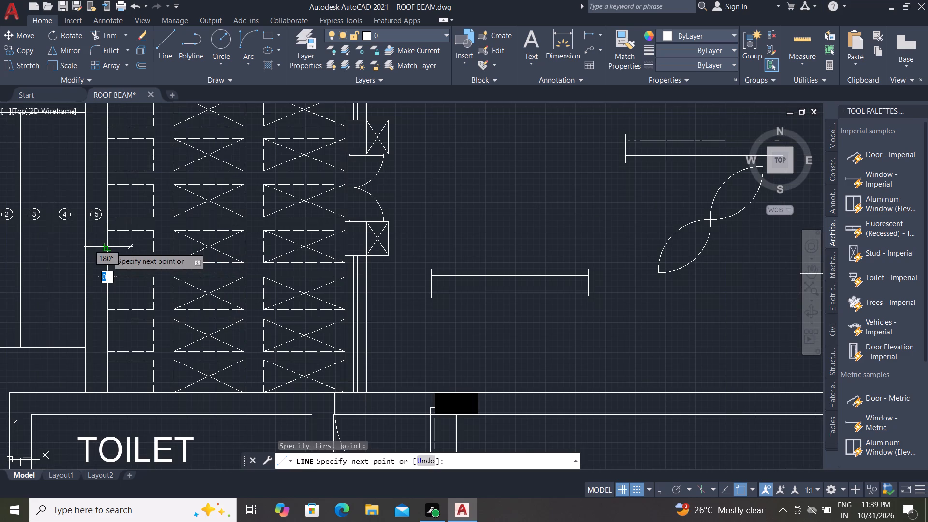
scroll(107, 247, "down", 1)
scroll(0, 239, "down", 6)
scroll(141, 256, "down", 1)
scroll(62, 247, "up", 3)
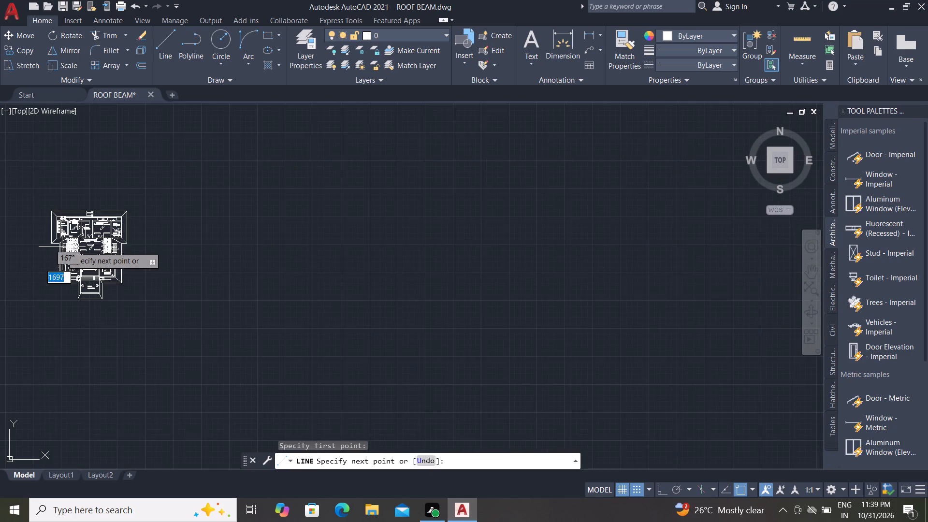
scroll(57, 250, "up", 7)
scroll(33, 244, "down", 2)
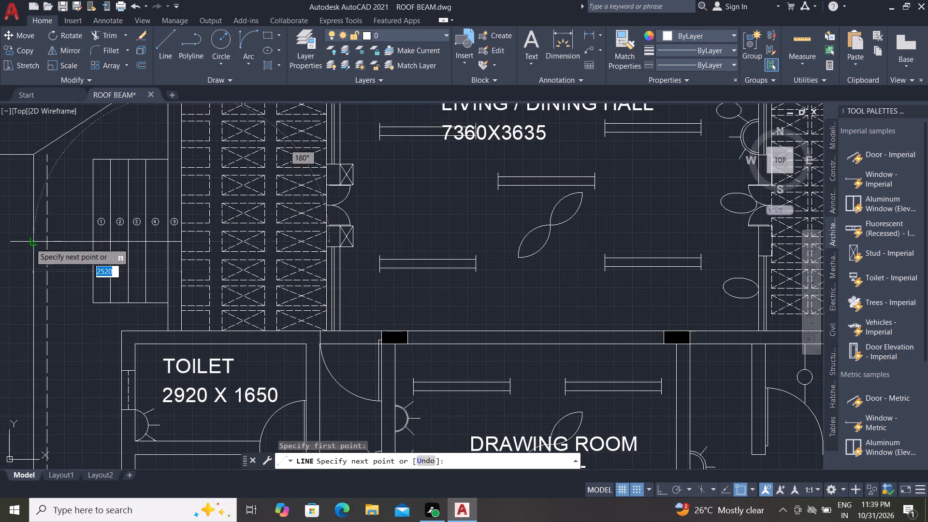
scroll(27, 243, "down", 3)
scroll(115, 242, "down", 3)
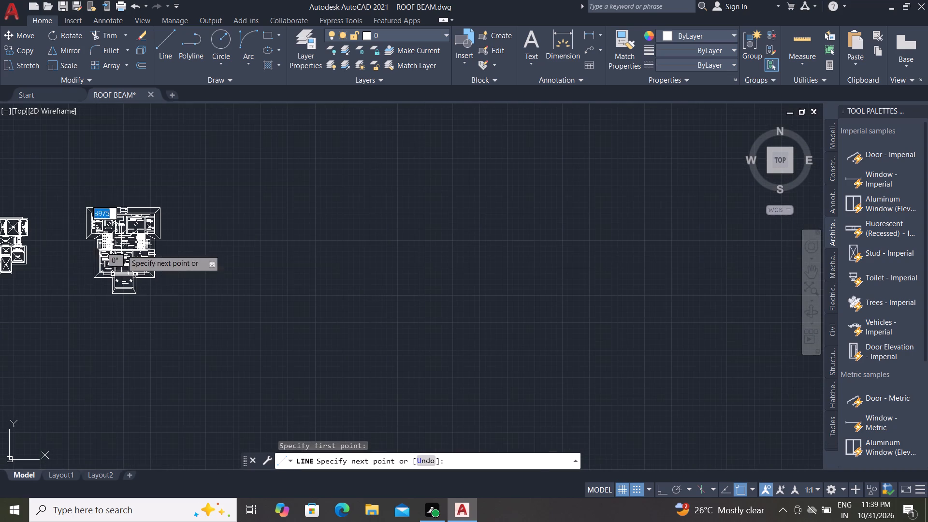
scroll(89, 240, "up", 2)
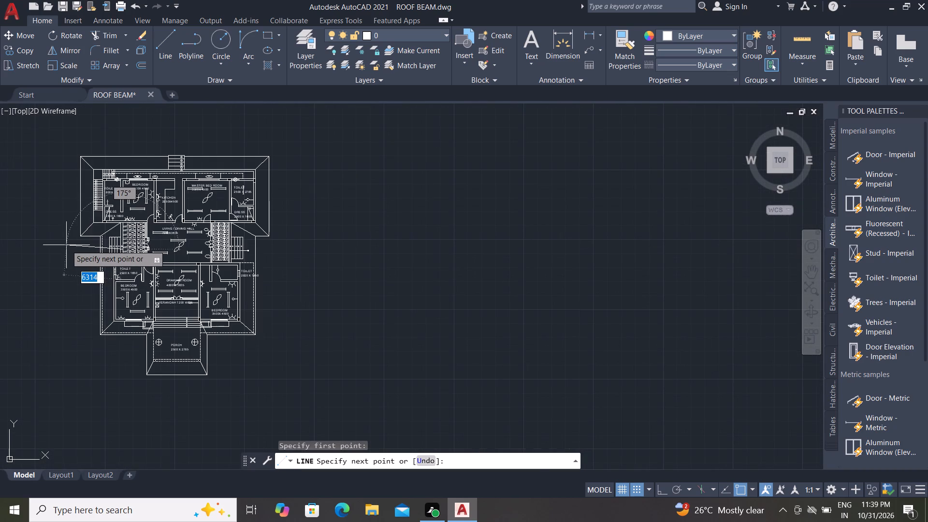
scroll(69, 245, "up", 4)
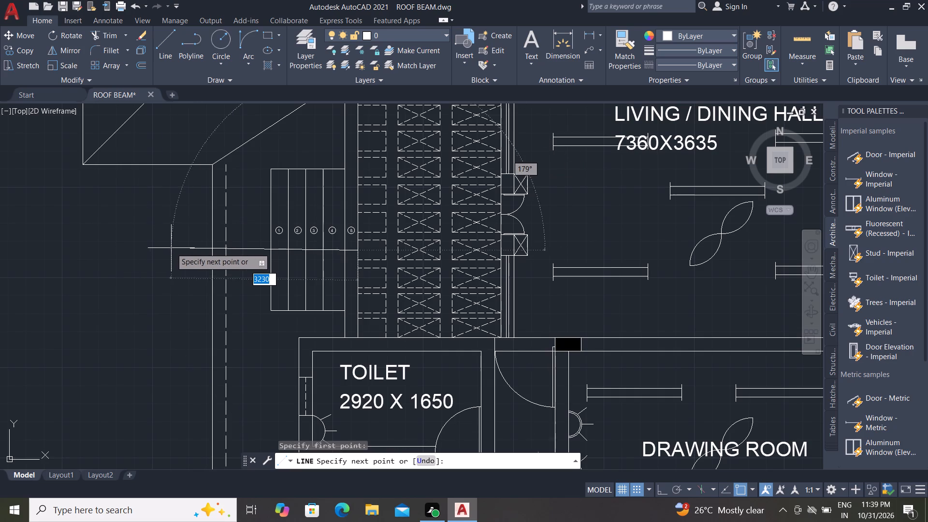
key("F8")
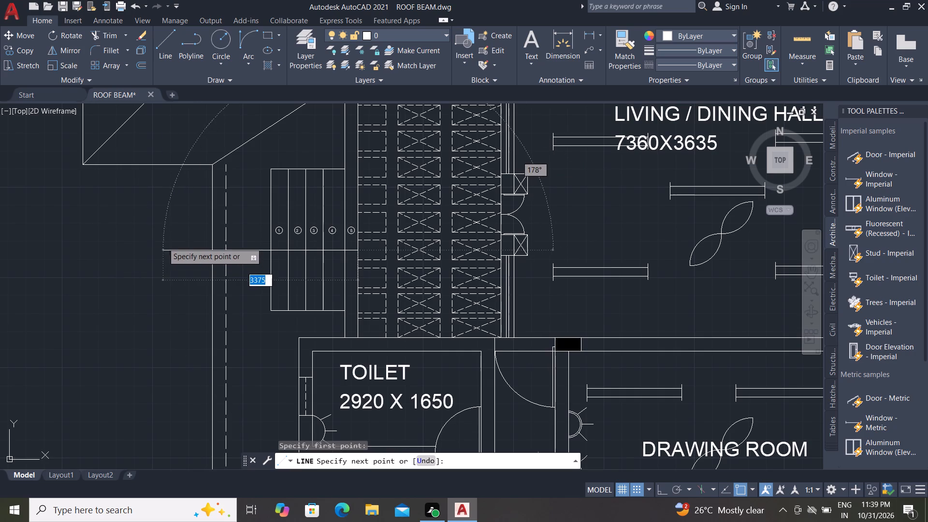
left_click(179, 253)
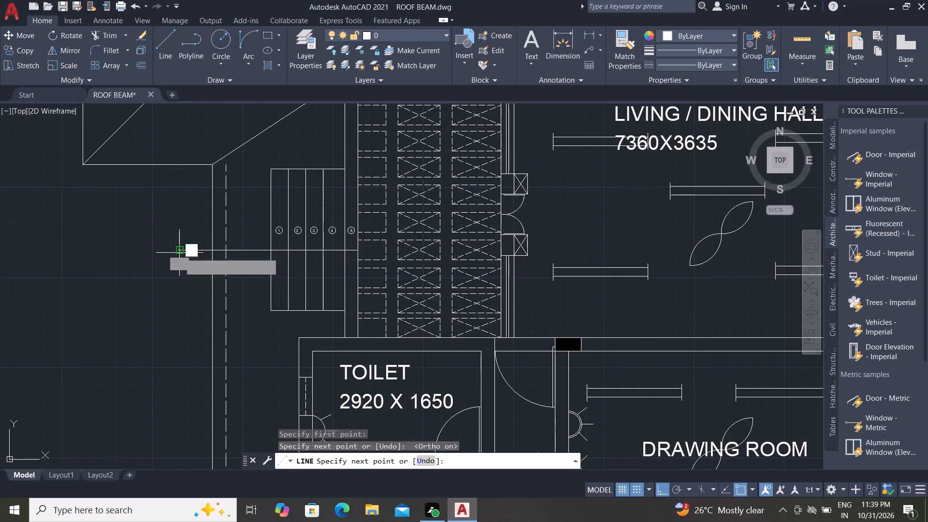
key("Escape")
Draw the arrowhead's two strokes from the new line's east end, sloping northwest and southwest to the edge between treads 4 and 5.
key("l")
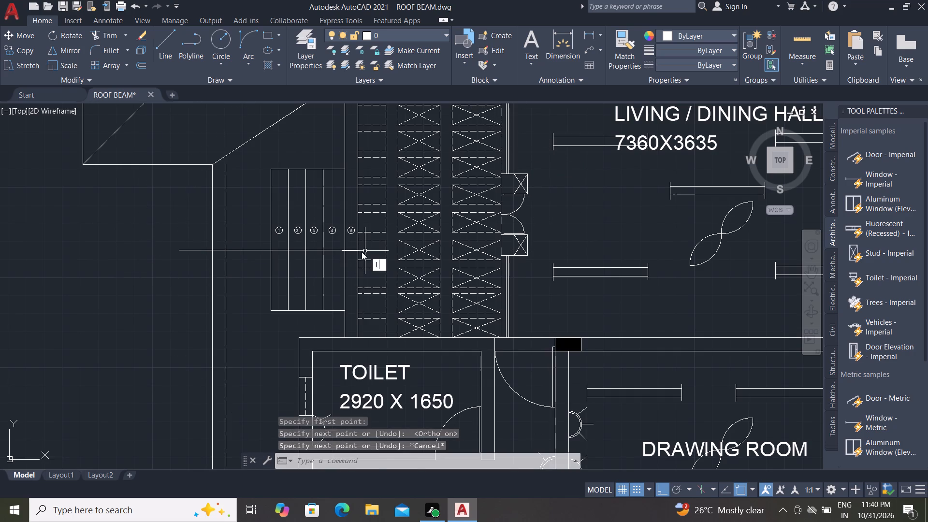
key("space")
scroll(361, 251, "up", 2)
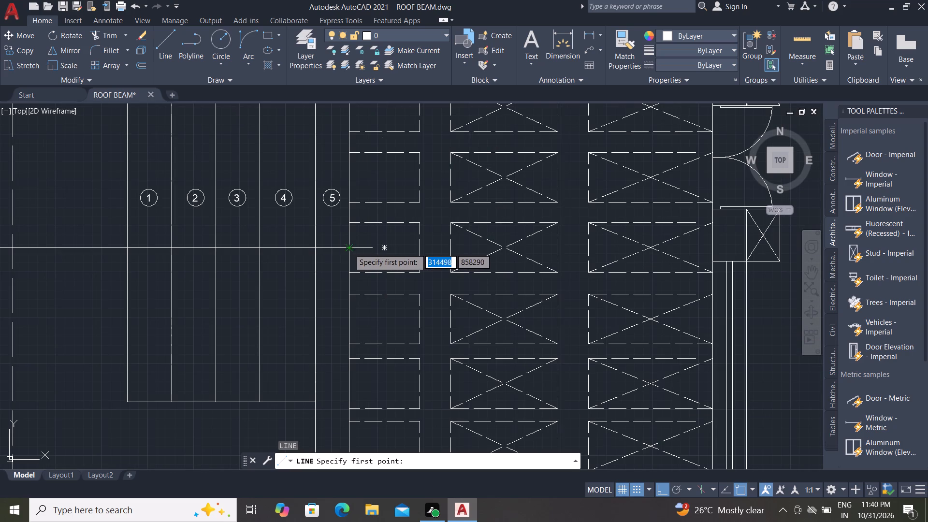
left_click(349, 248)
left_click(318, 228)
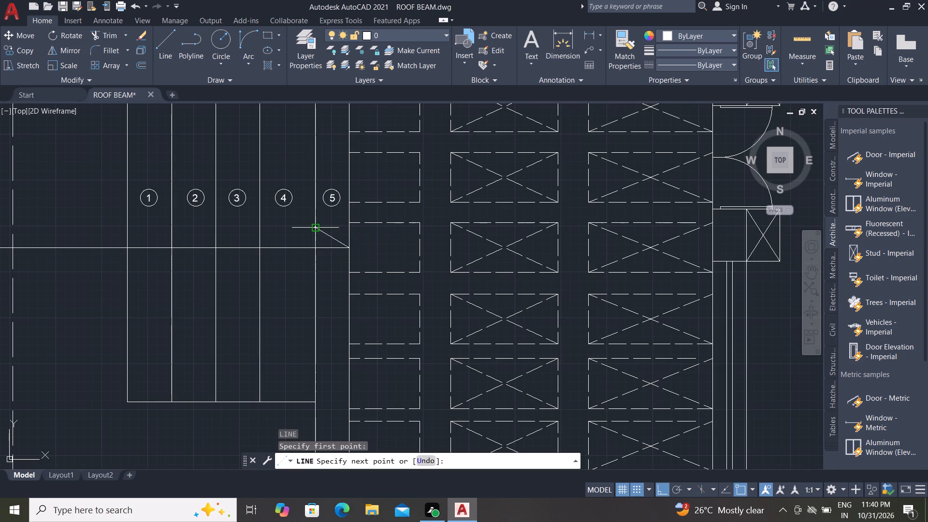
key("Escape")
key("space")
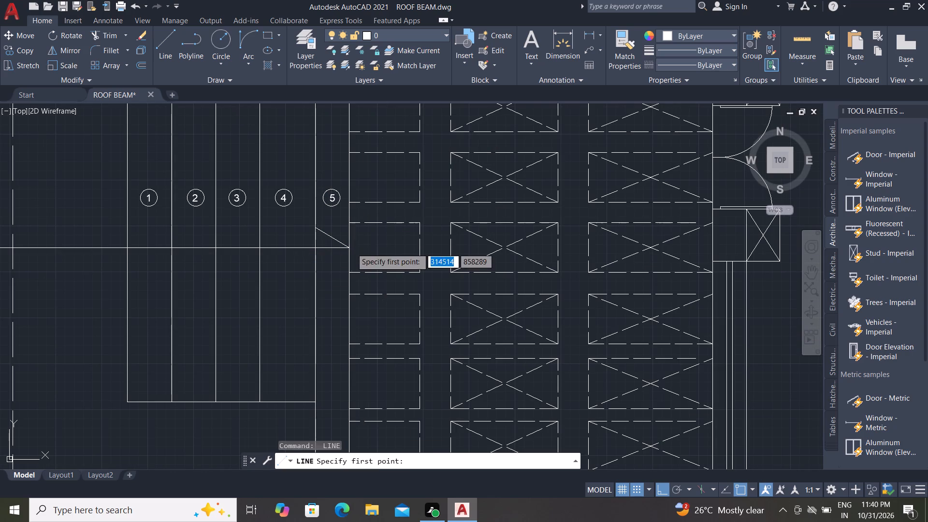
left_click(351, 246)
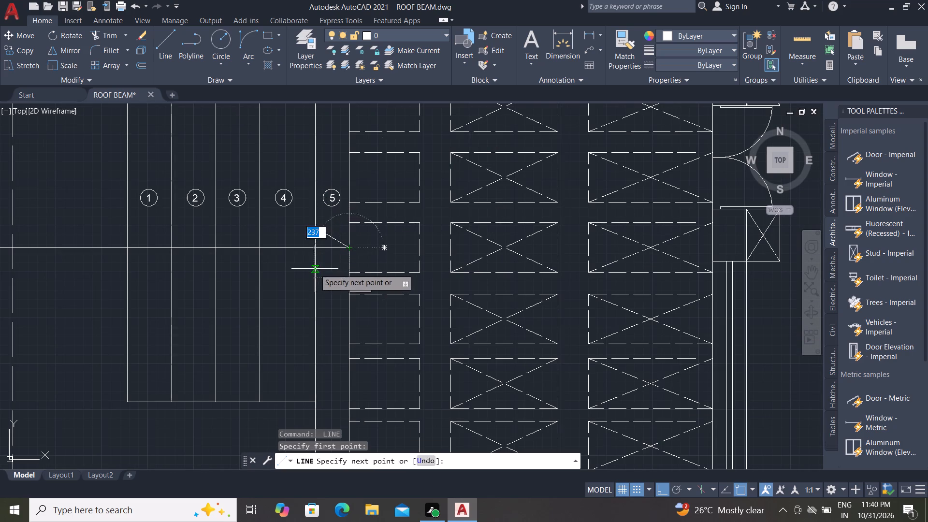
left_click(317, 265)
key("Escape")
Copy the UP text from the east arrow about 17360 units west, to just beyond the west arrow line's outer end.
scroll(290, 265, "down", 2)
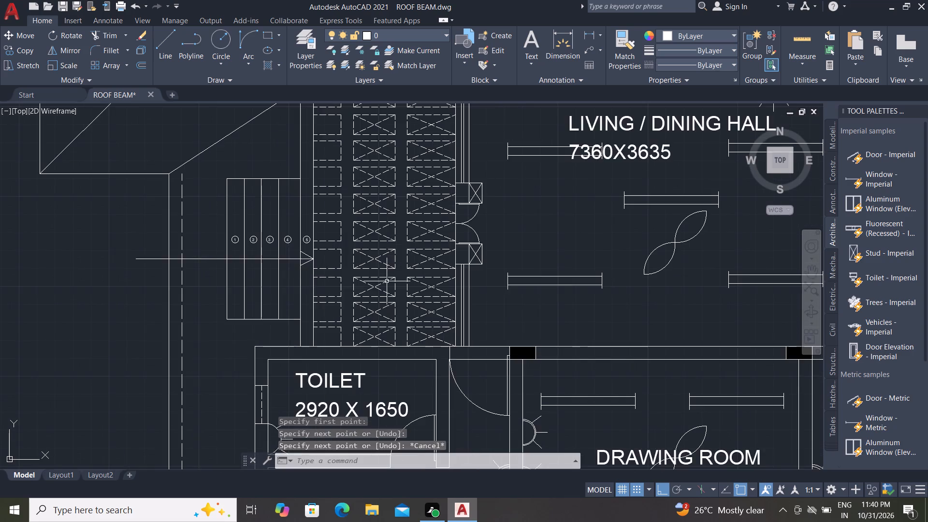
scroll(404, 282, "down", 3)
scroll(581, 278, "up", 4)
key("c")
key("o")
key("space")
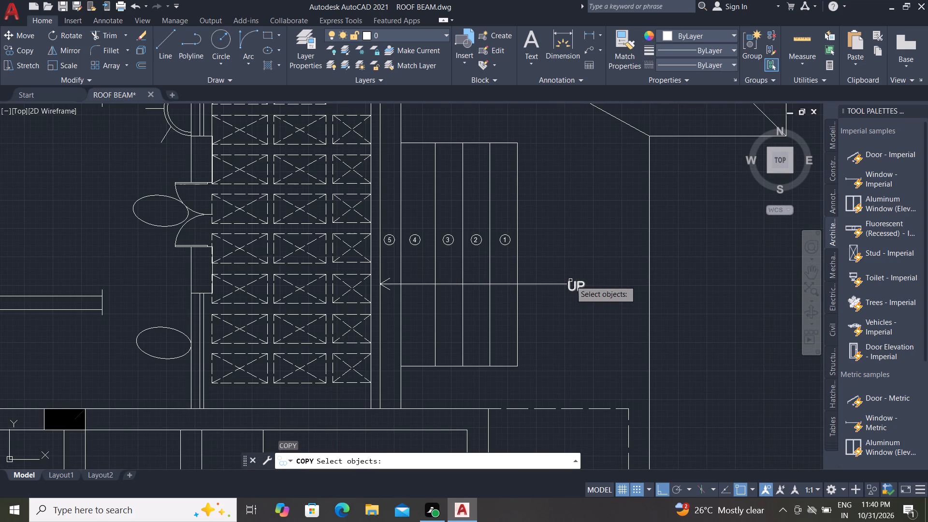
left_click(576, 282)
right_click(576, 281)
left_click(577, 279)
scroll(543, 269, "down", 2)
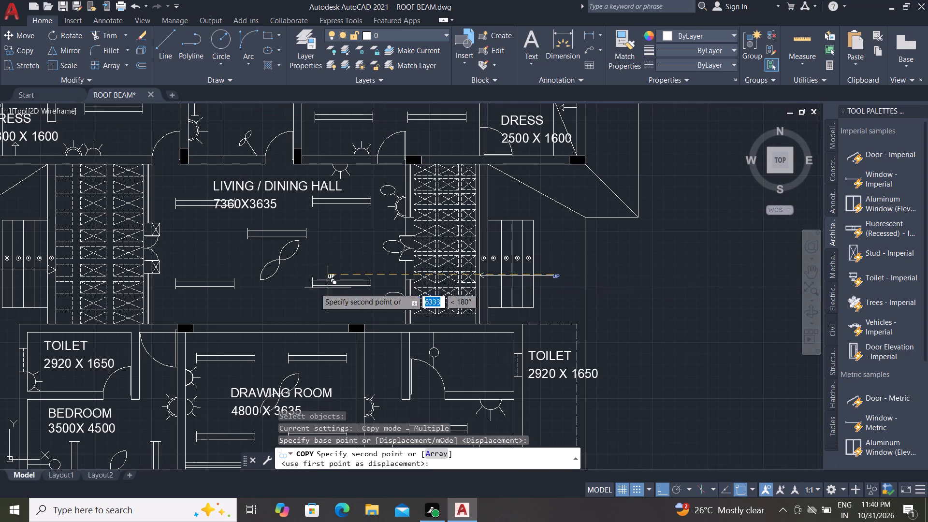
scroll(53, 259, "down", 2)
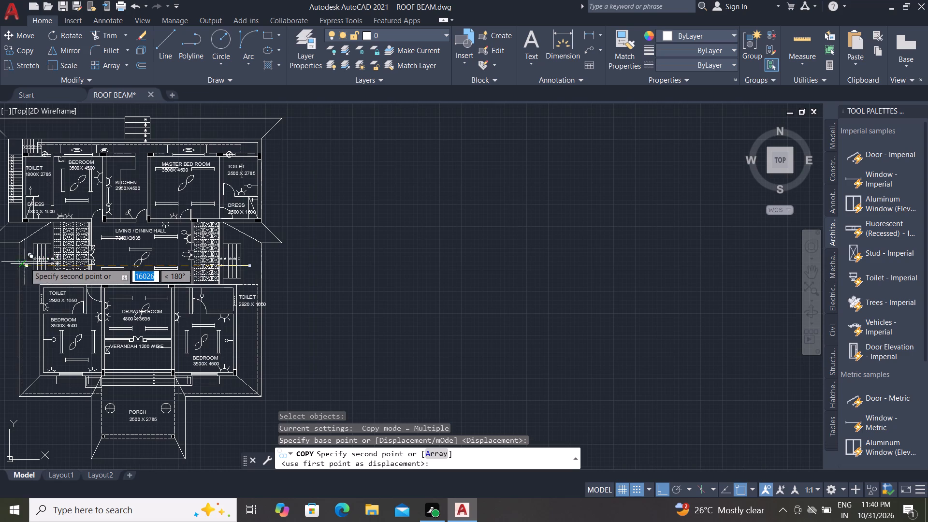
scroll(26, 262, "up", 2)
scroll(23, 263, "down", 1)
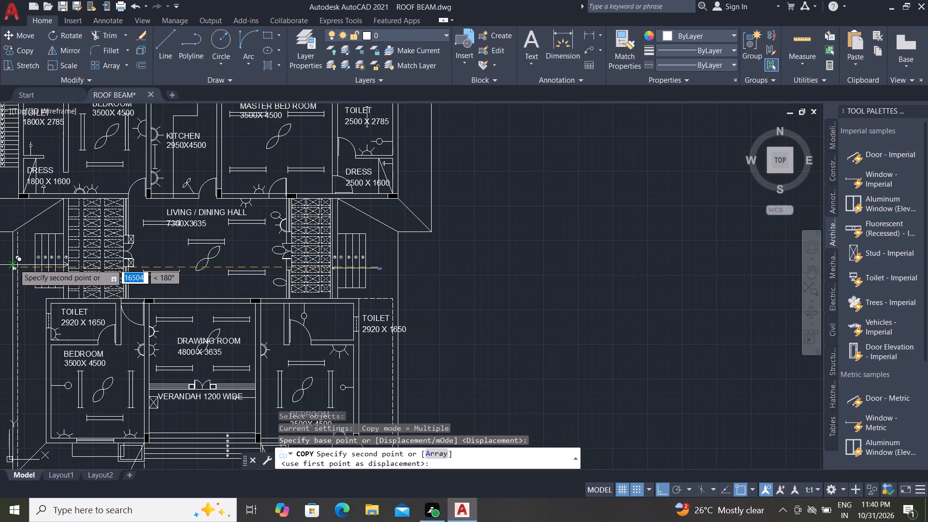
scroll(14, 264, "up", 2)
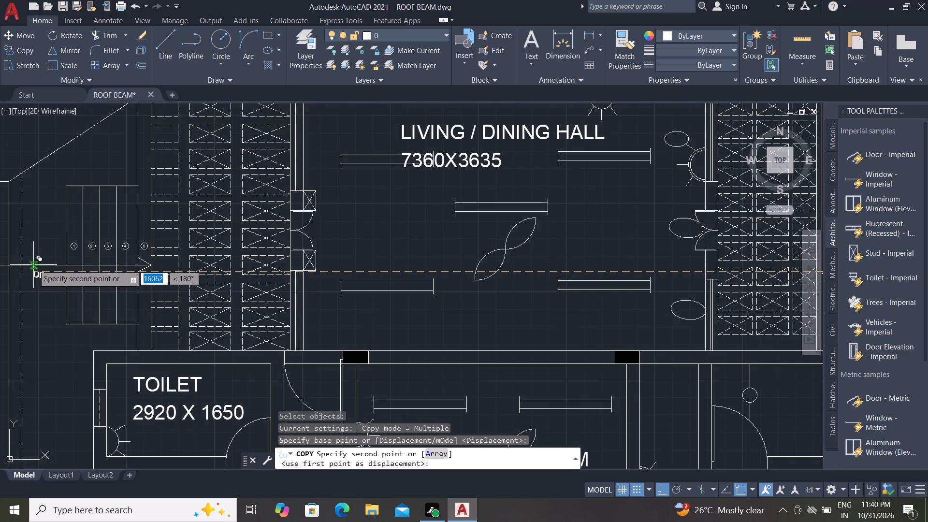
scroll(43, 265, "down", 3)
scroll(35, 266, "up", 4)
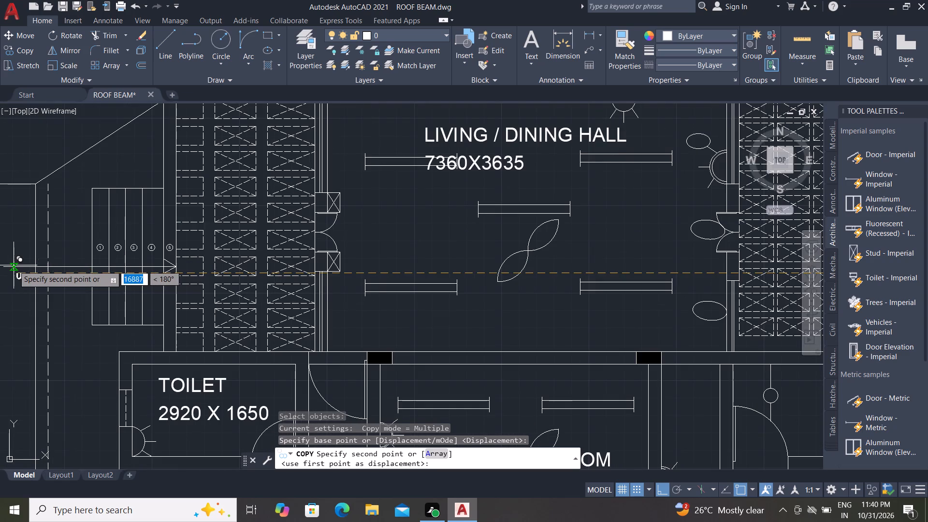
scroll(33, 265, "down", 4)
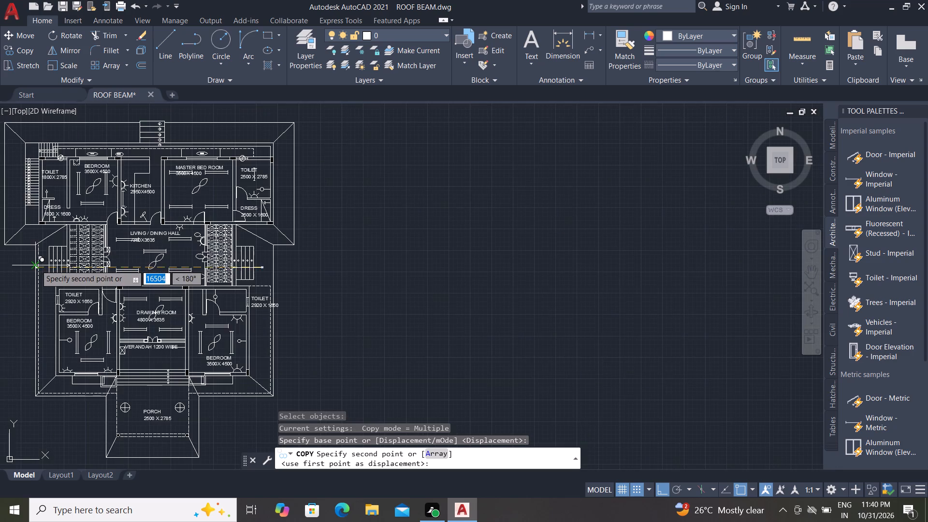
scroll(37, 265, "down", 6)
scroll(51, 274, "up", 3)
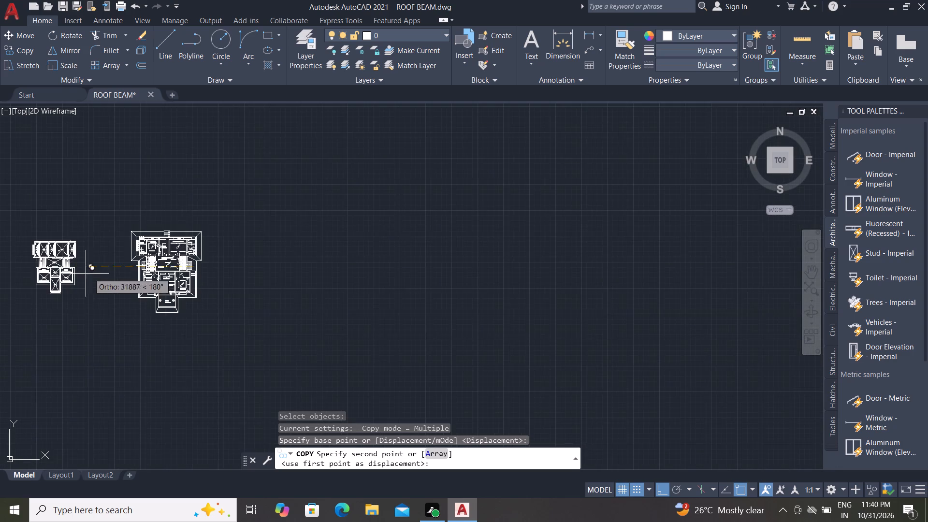
scroll(109, 273, "up", 3)
scroll(191, 252, "up", 3)
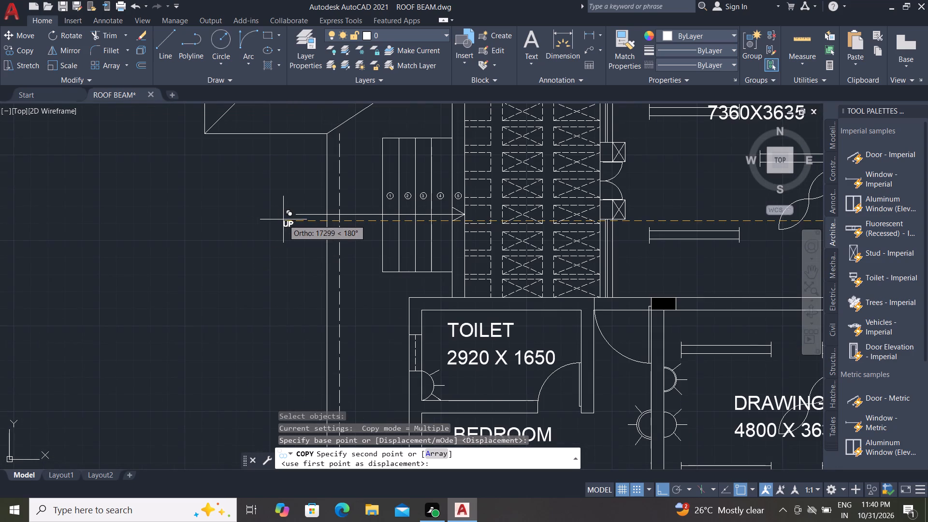
scroll(283, 219, "up", 3)
left_click(261, 215)
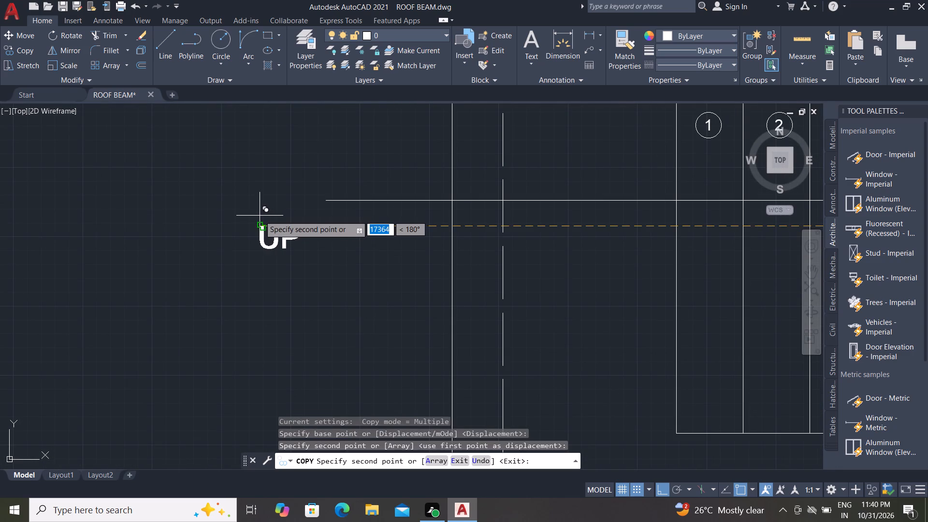
key("Escape")
Move the west UP text north to the arrow line's level and about 134 units east, against the line's outer end.
left_click(276, 239)
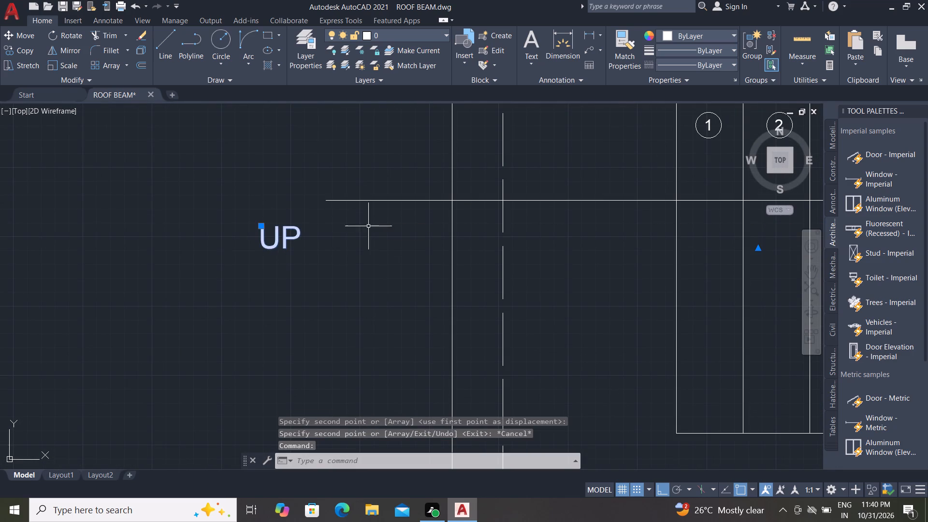
key("m")
key("space")
left_click(287, 232)
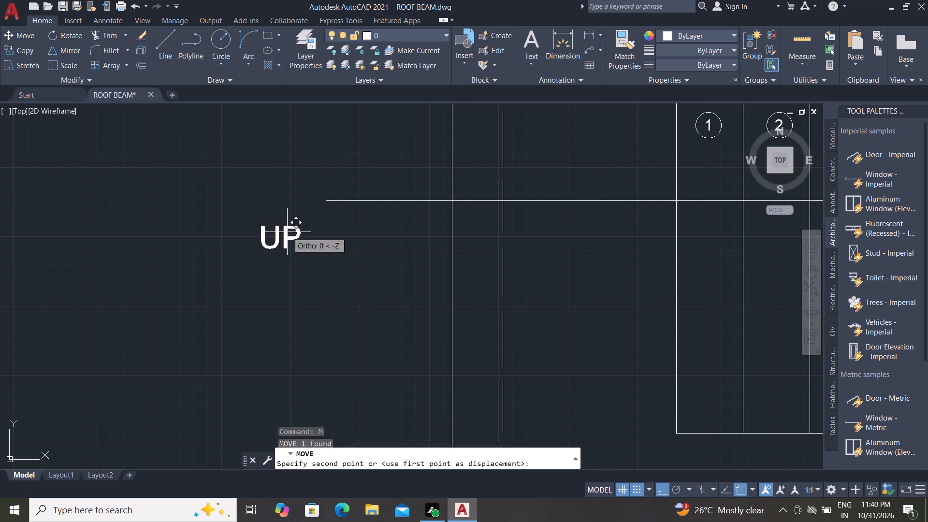
left_click(322, 192)
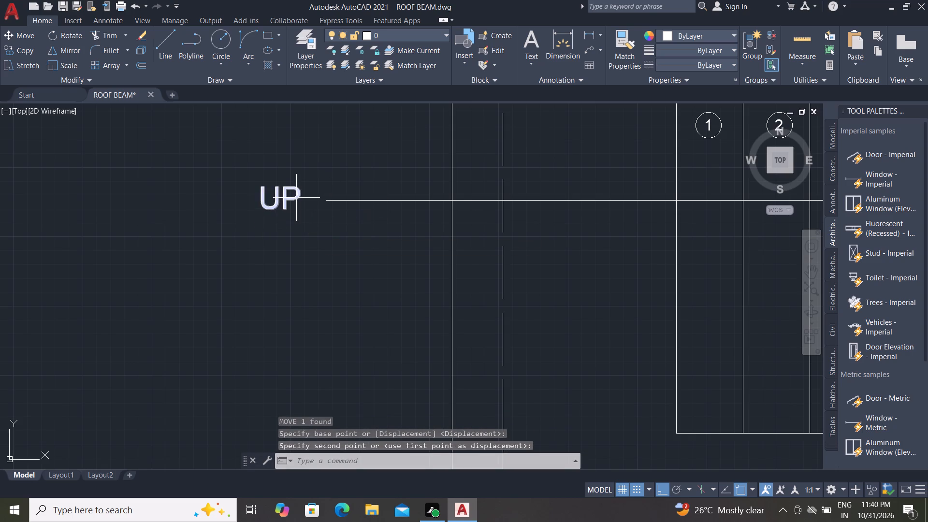
left_click(296, 196)
type("M")
key("space")
left_click(298, 200)
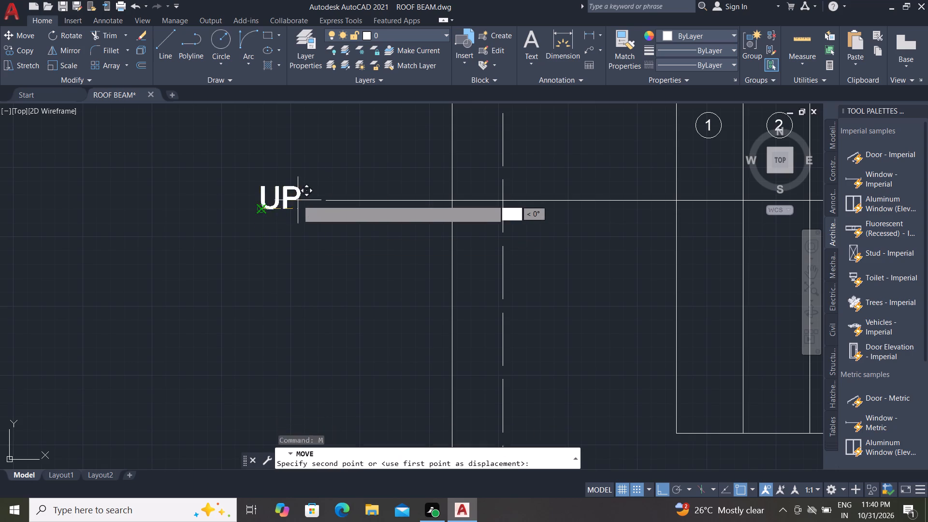
scroll(302, 205, "up", 3)
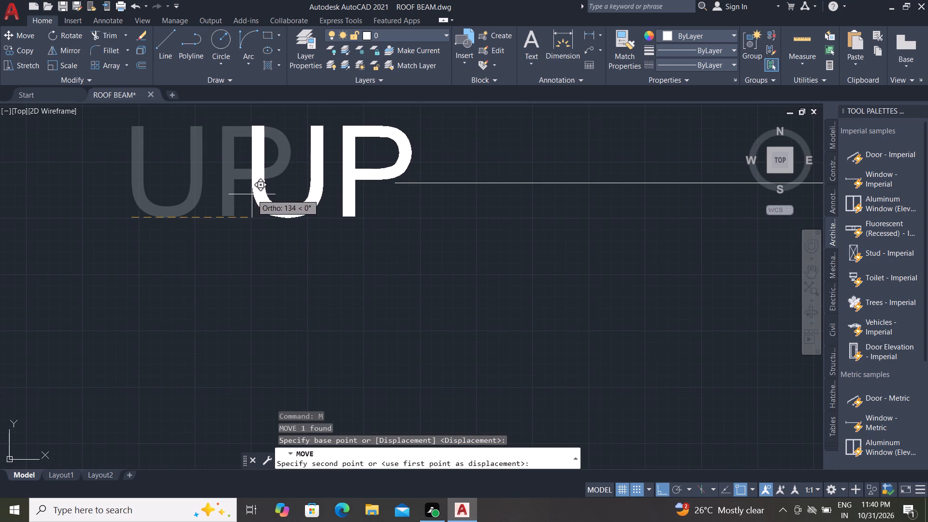
left_click(252, 194)
key("Escape")
Inspect the west steps' arrow, the porch and the overall floor plan for any remaining annotation work.
scroll(228, 217, "down", 6)
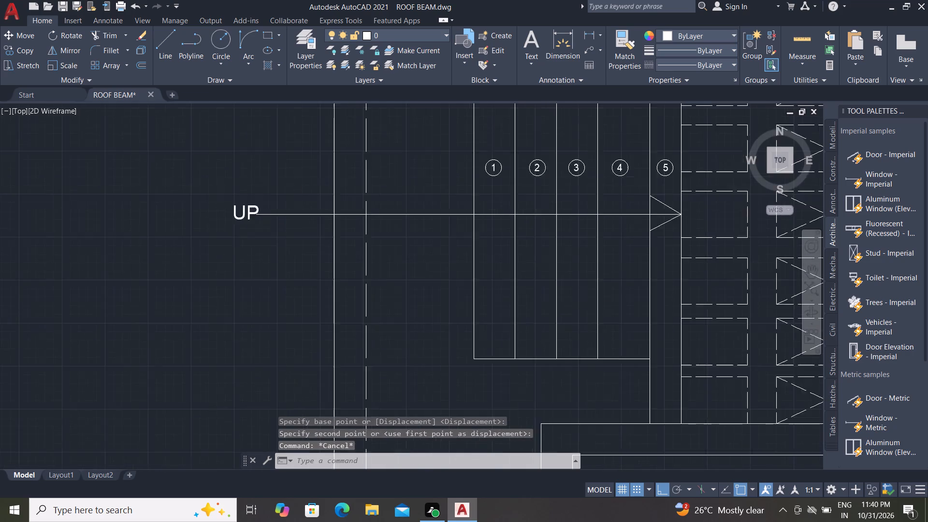
scroll(243, 235, "down", 3)
scroll(303, 221, "down", 1)
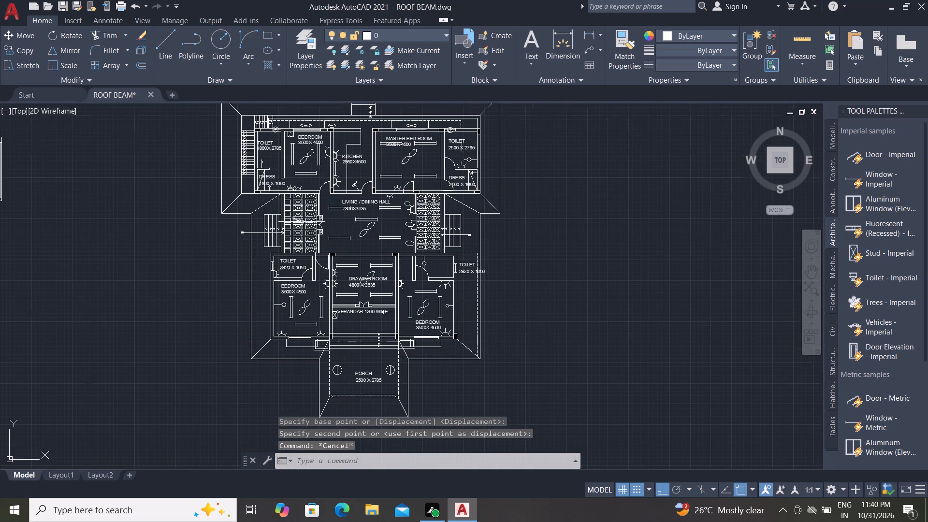
scroll(302, 222, "down", 1)
scroll(341, 297, "up", 2)
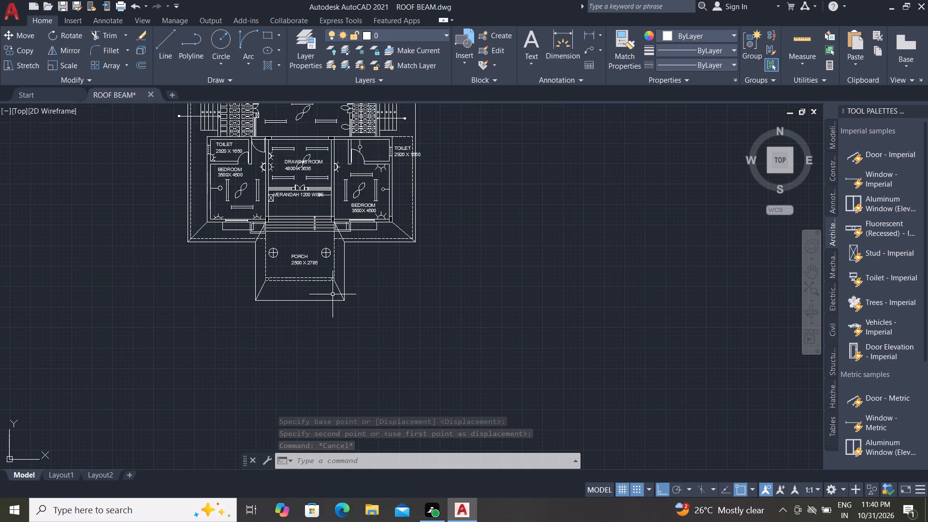
scroll(329, 266, "up", 3)
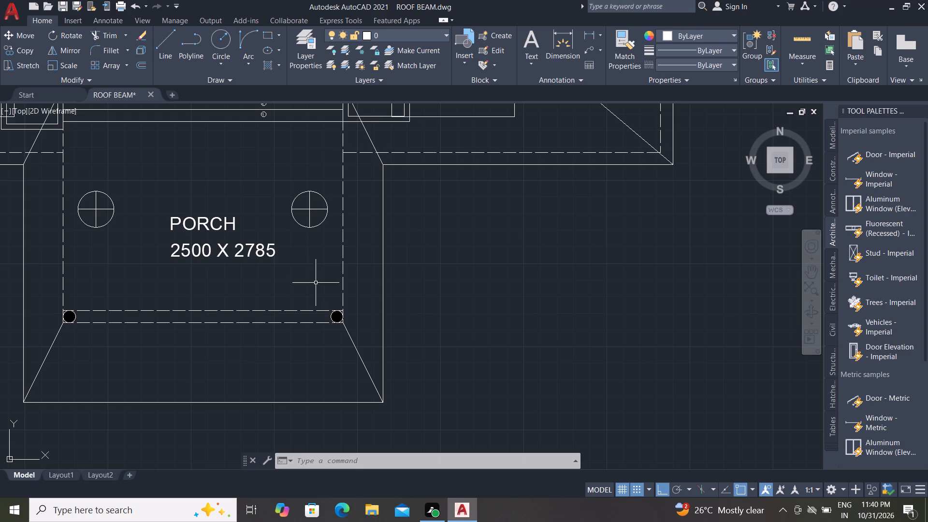
scroll(318, 290, "down", 4)
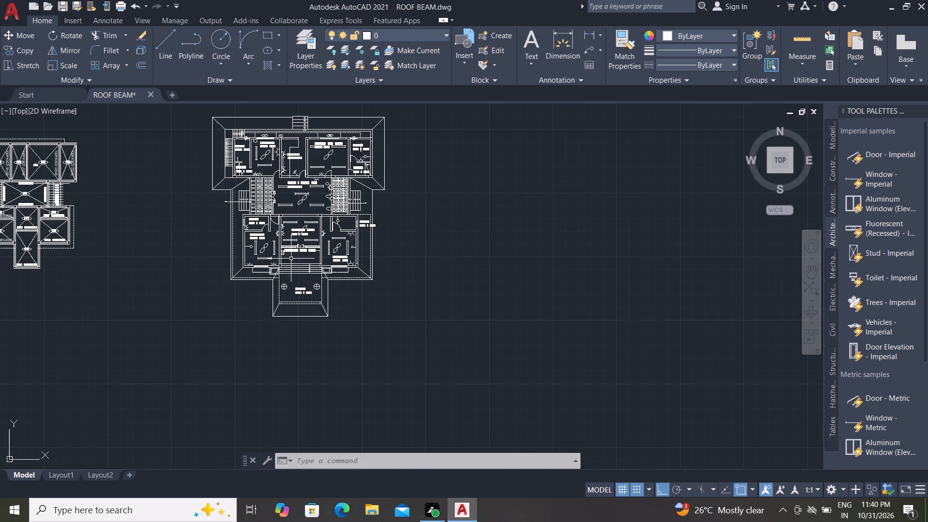
middle_click_drag(320, 275, 325, 277)
middle_click(327, 277)
scroll(306, 293, "down", 1)
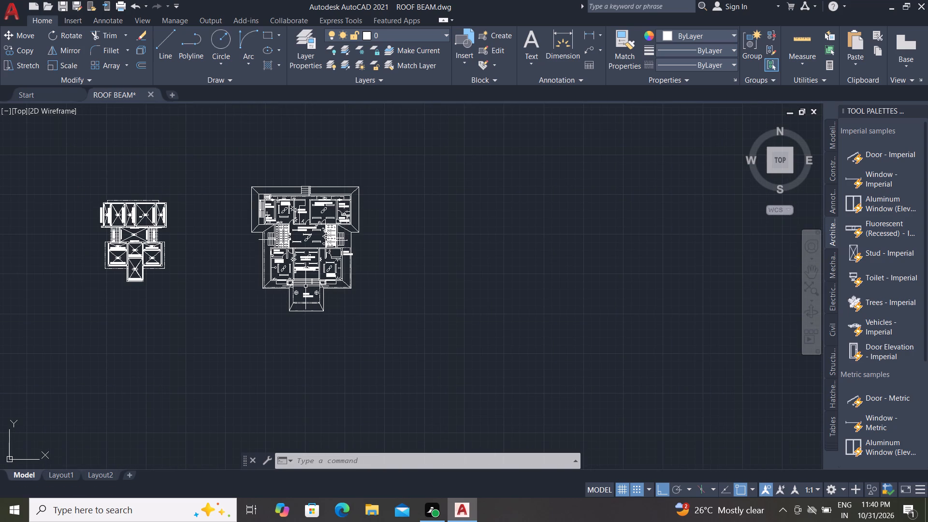
scroll(255, 183, "up", 2)
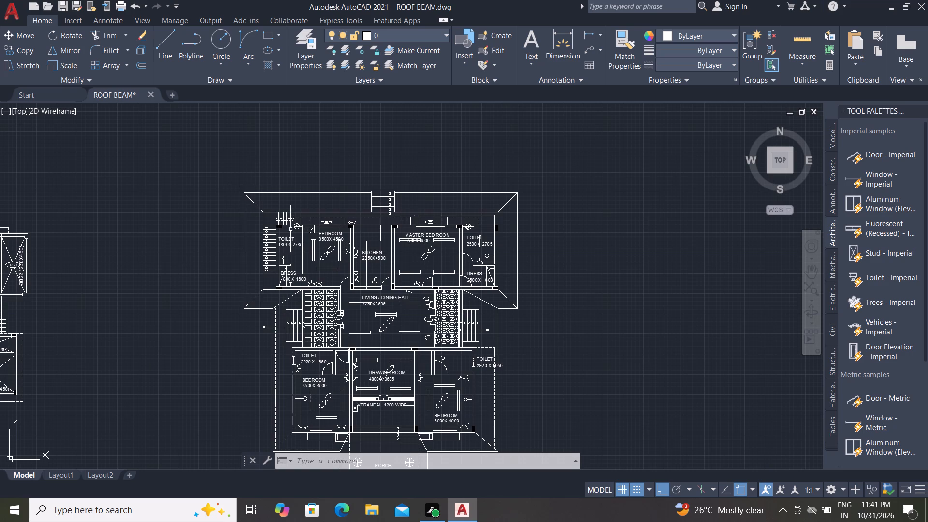
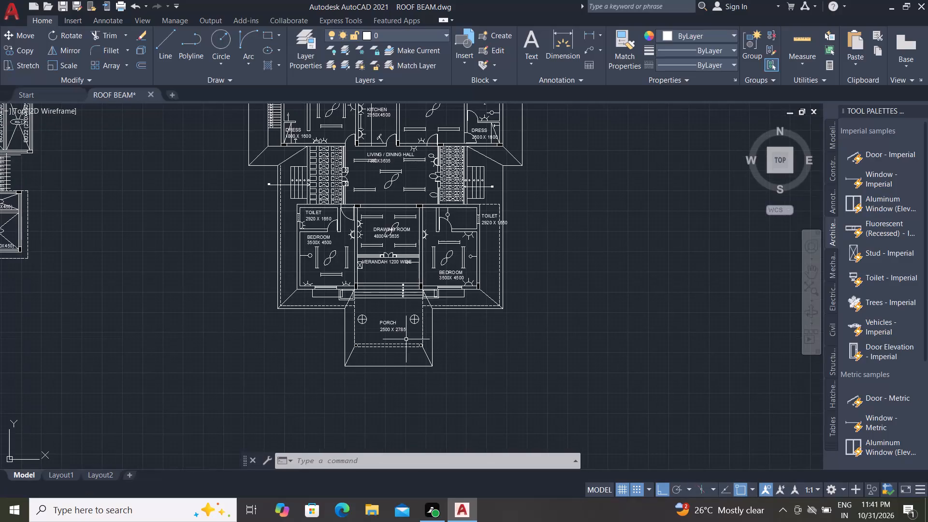
Draw a vertical arrow line across the porch steps, from the edge between treads 3 and 4 south to just beyond tread 1.
scroll(393, 343, "up", 3)
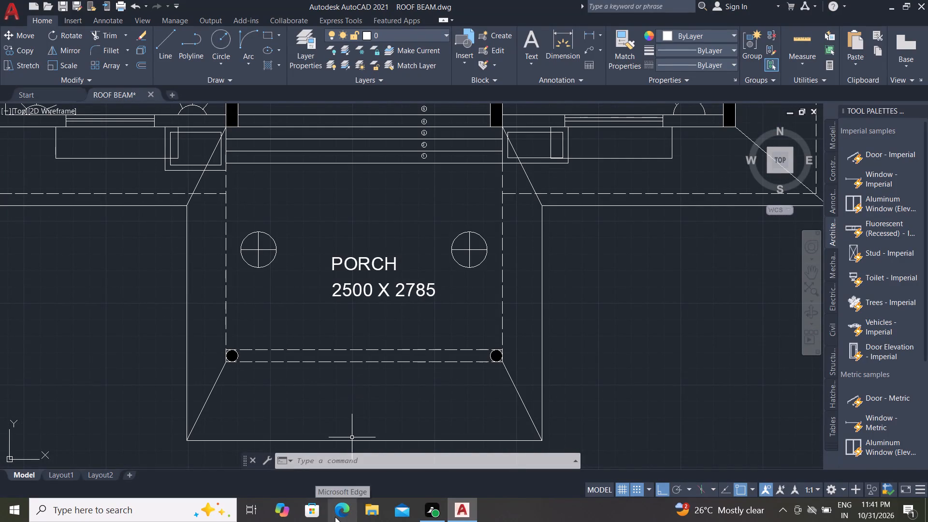
scroll(427, 279, "down", 2)
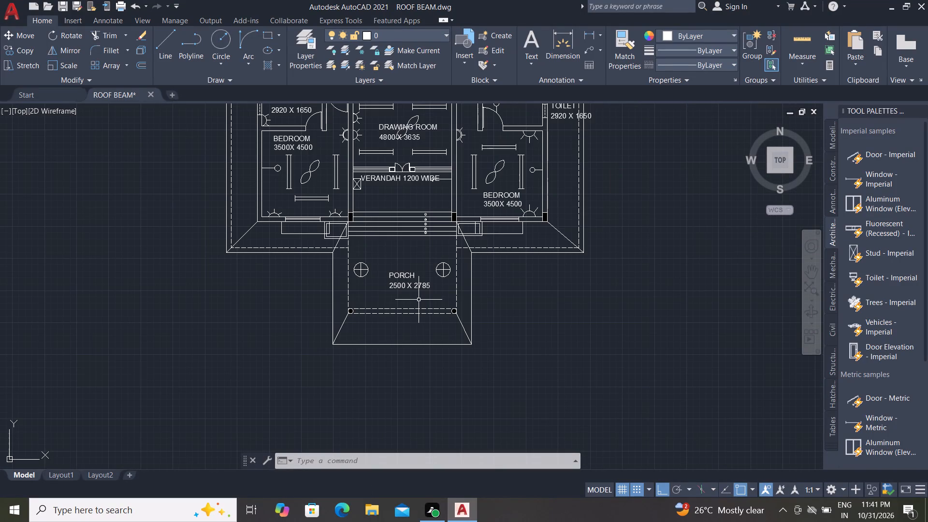
middle_click(417, 299)
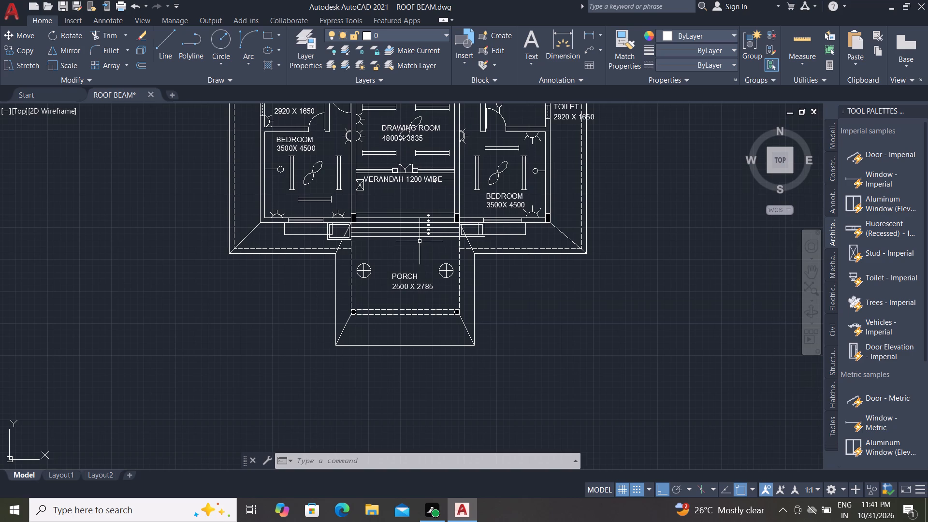
scroll(420, 241, "up", 3)
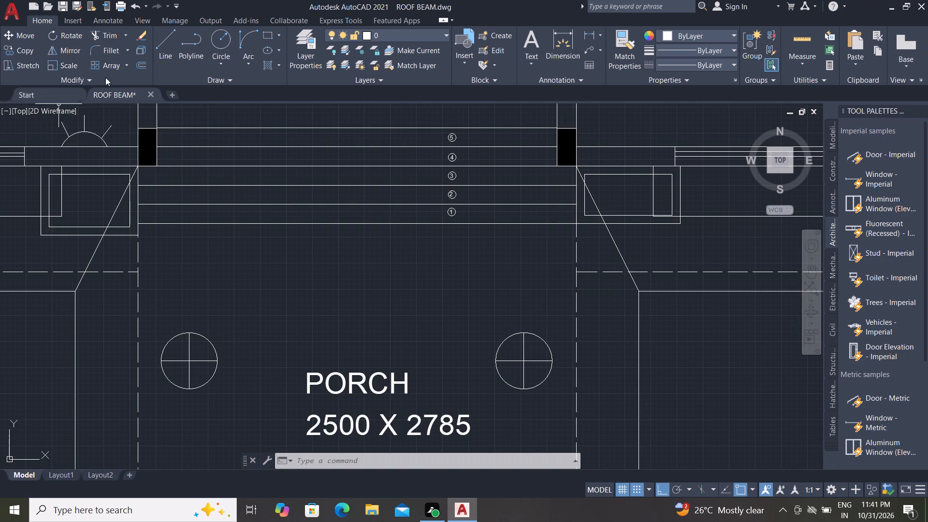
left_click(160, 40)
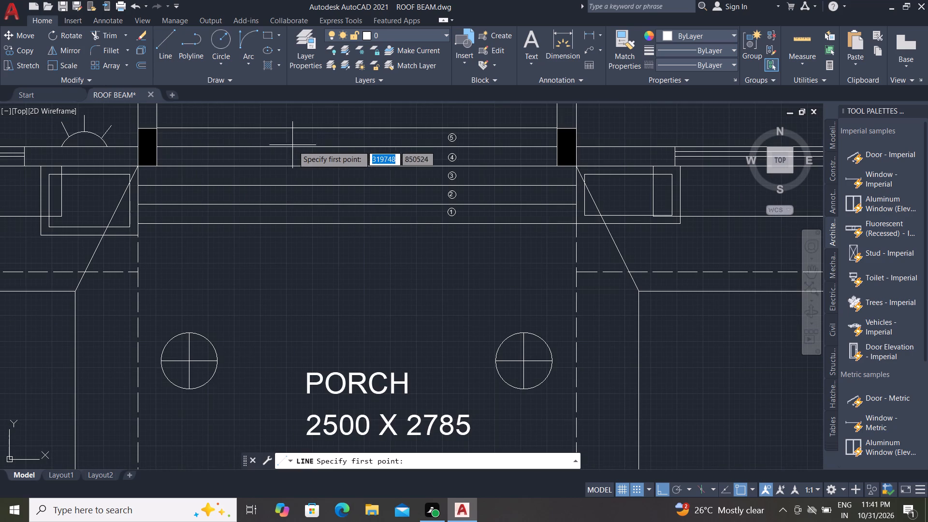
left_click(308, 167)
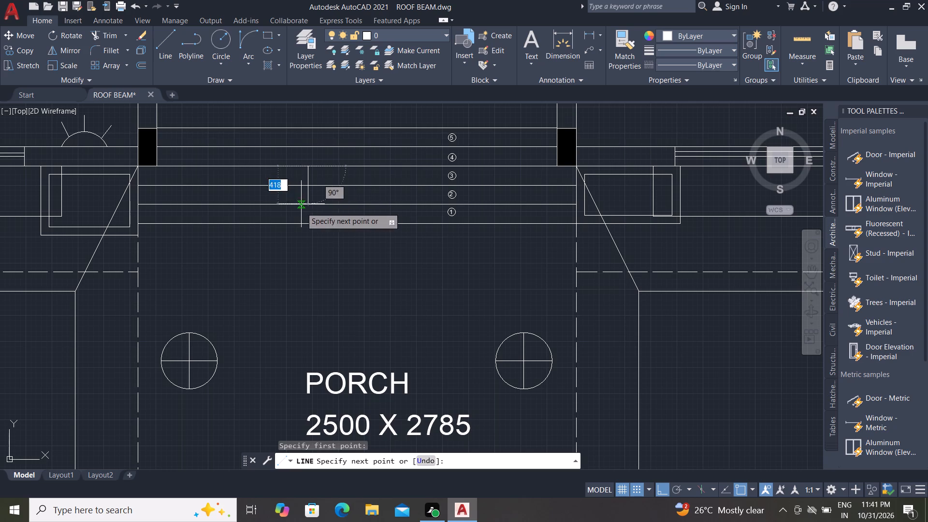
left_click(301, 239)
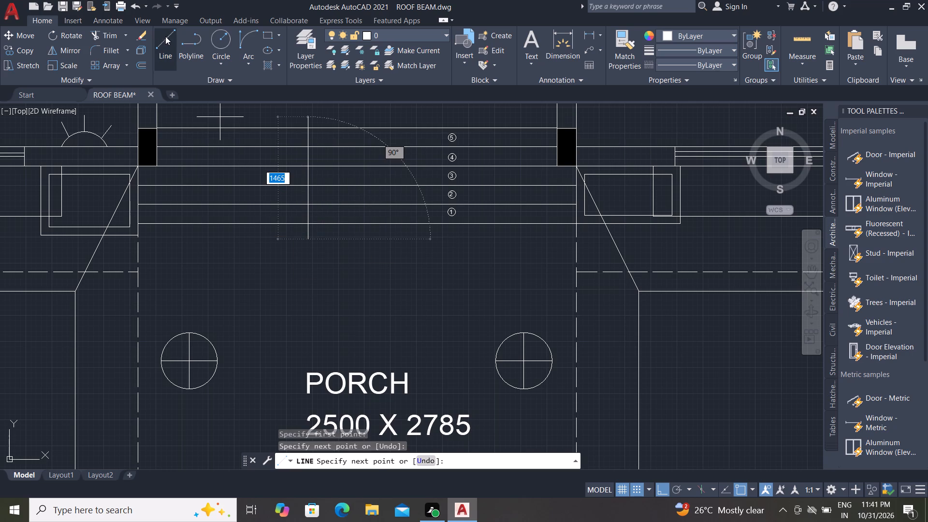
Draw the arrowhead's two strokes from the line's north end, sloping southwest and southeast to the edge between treads 2 and 3.
left_click(163, 35)
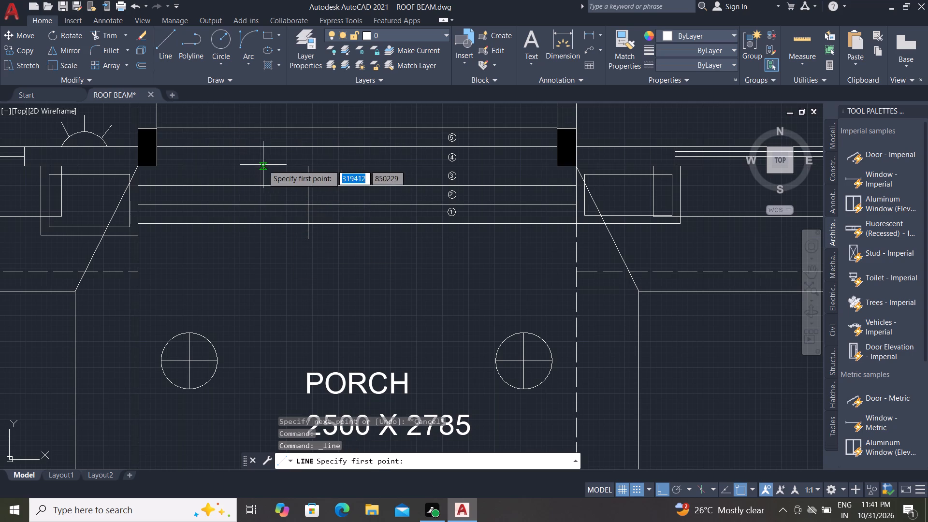
left_click(308, 163)
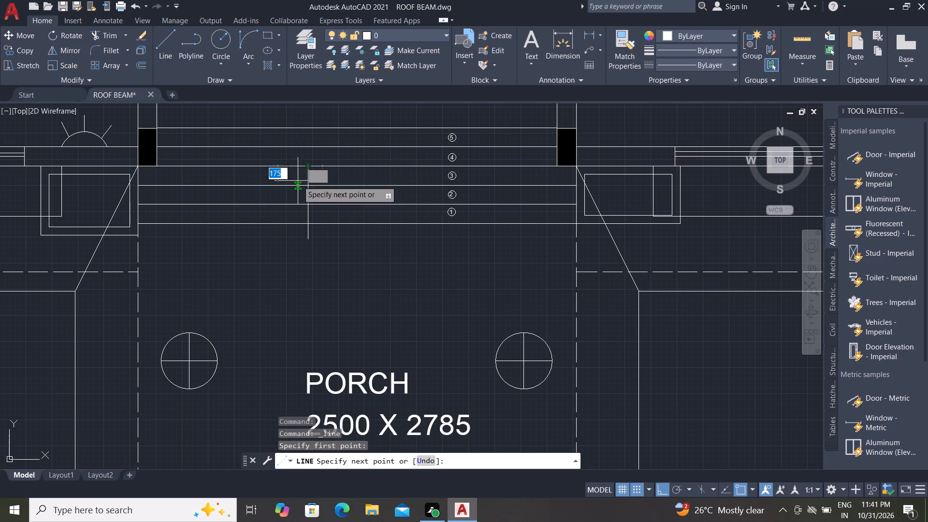
left_click(298, 182)
scroll(310, 169, "up", 3)
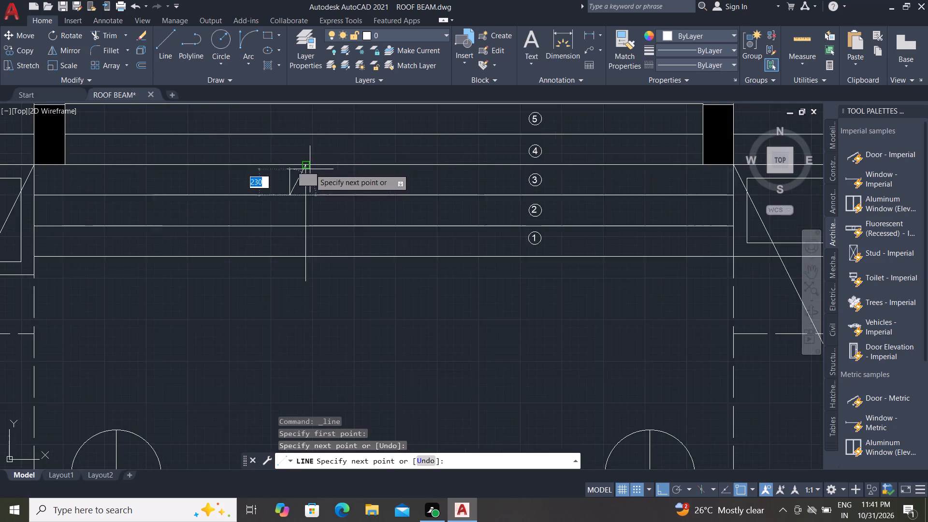
left_click(299, 161)
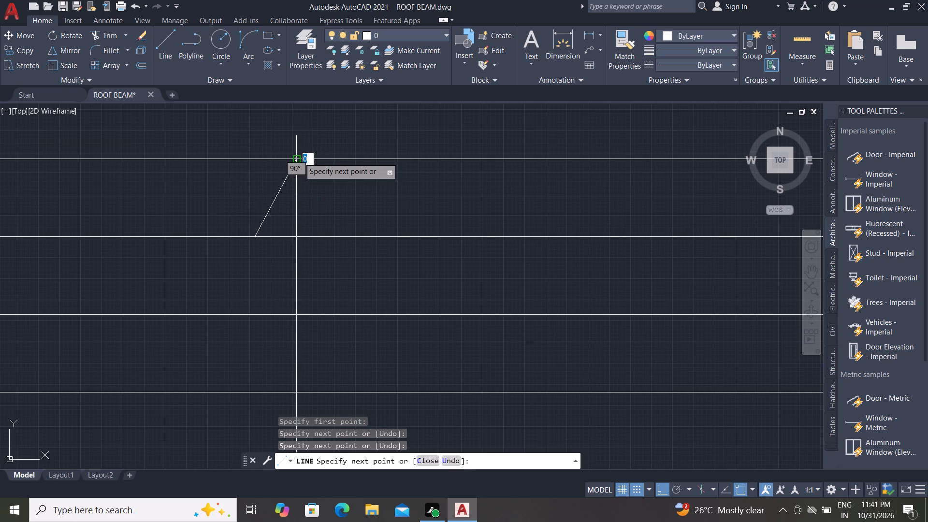
left_click(299, 159)
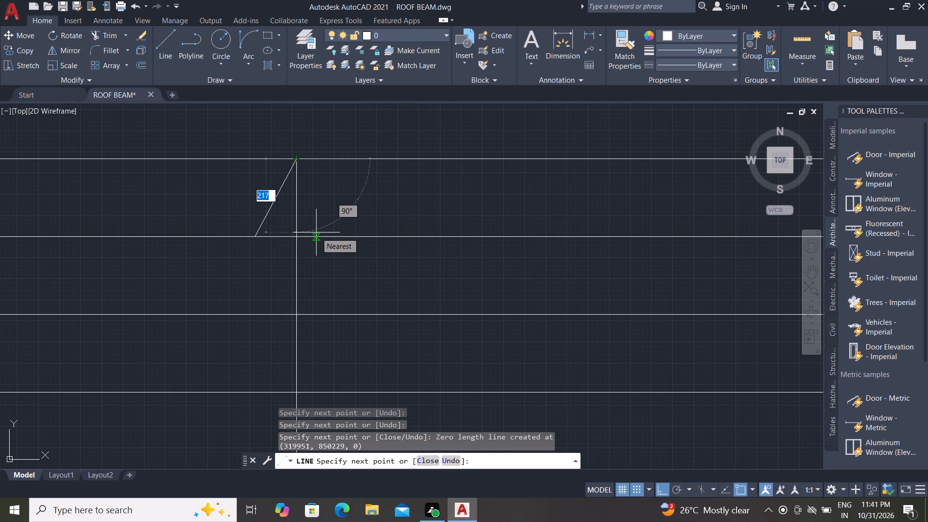
key("F8")
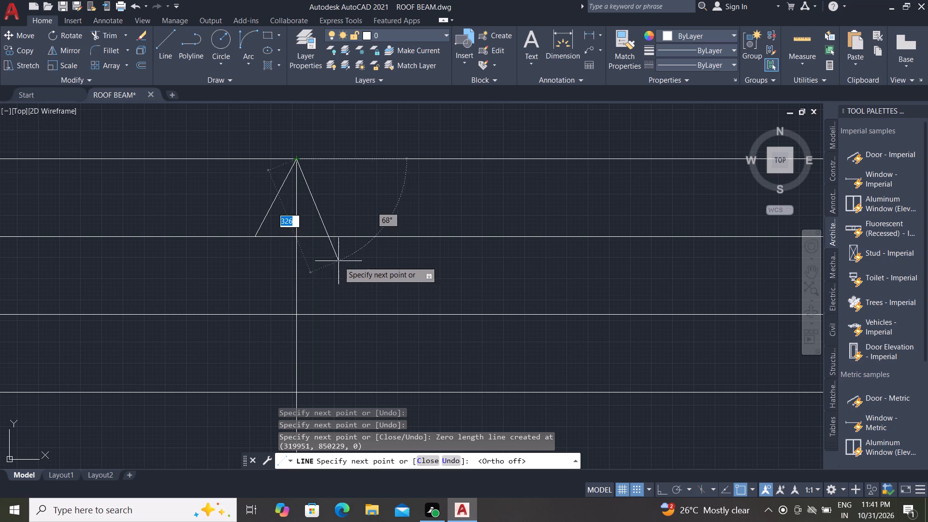
left_click(339, 235)
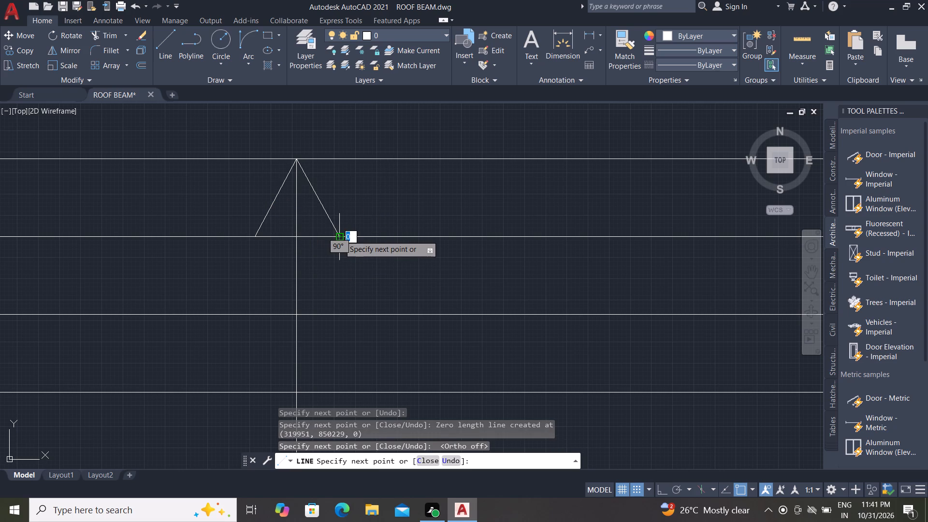
key("Escape")
Copy the UP text from the west arrow about 12472 units southeast, to just below the porch arrow line's south end.
scroll(330, 231, "down", 2)
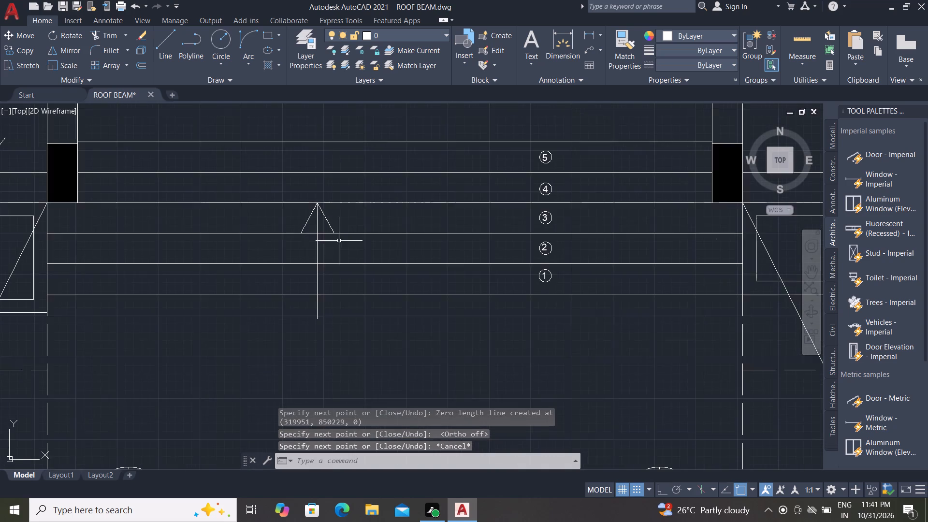
scroll(344, 250, "down", 3)
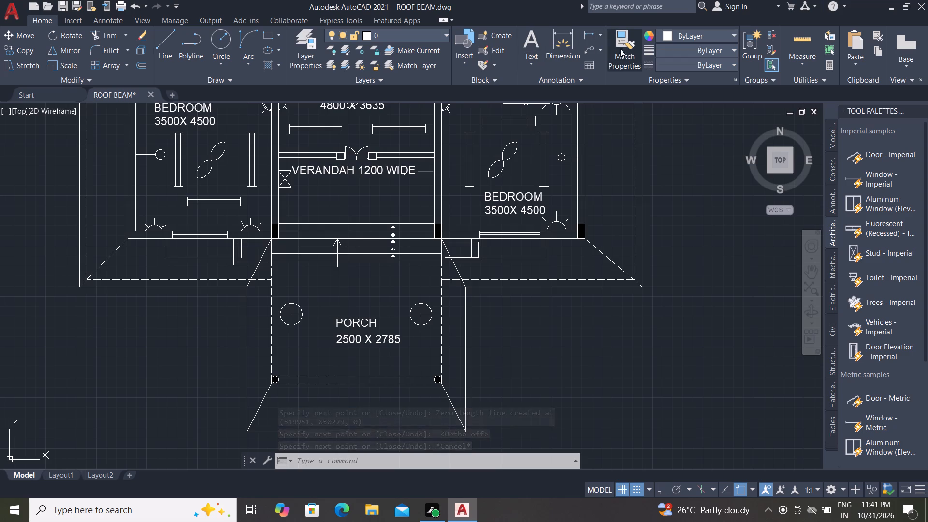
left_click(19, 49)
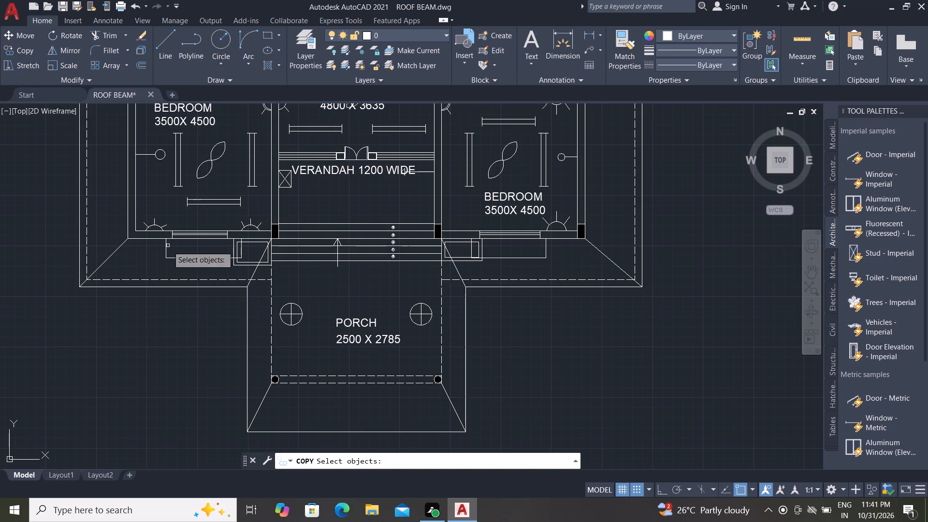
scroll(188, 281, "down", 2)
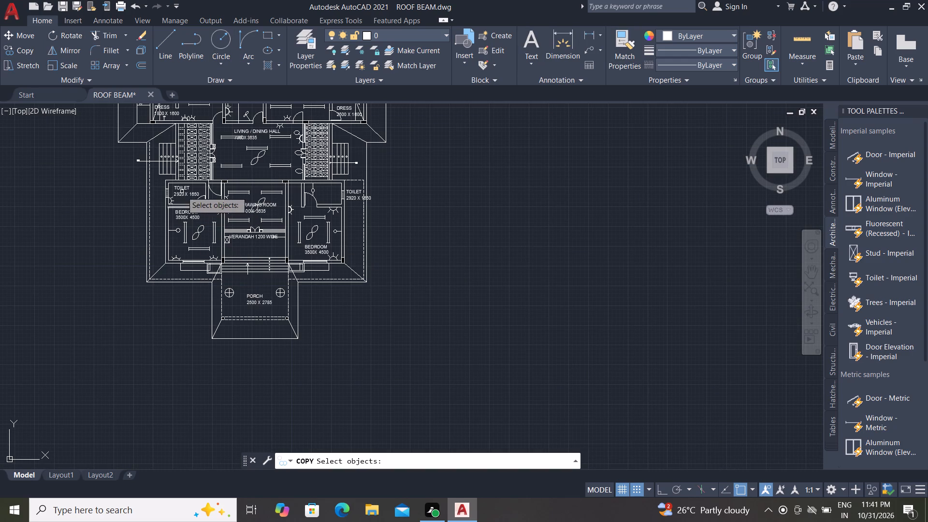
scroll(137, 157, "up", 4)
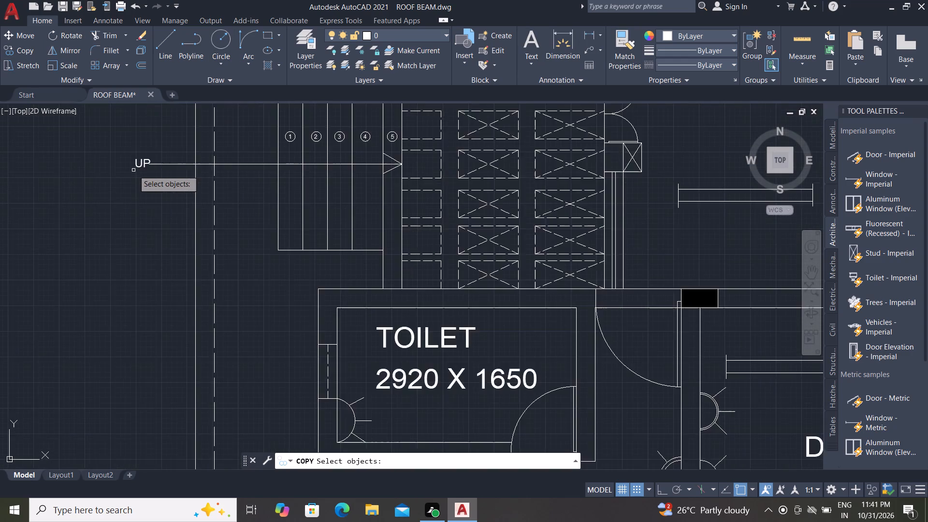
scroll(133, 170, "up", 2)
left_click(152, 158)
right_click(152, 158)
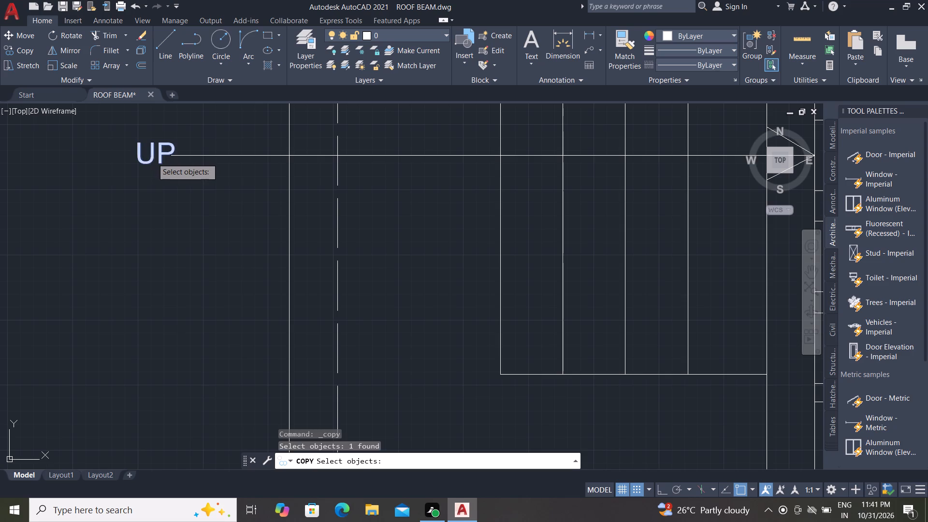
left_click(153, 158)
scroll(138, 156, "down", 4)
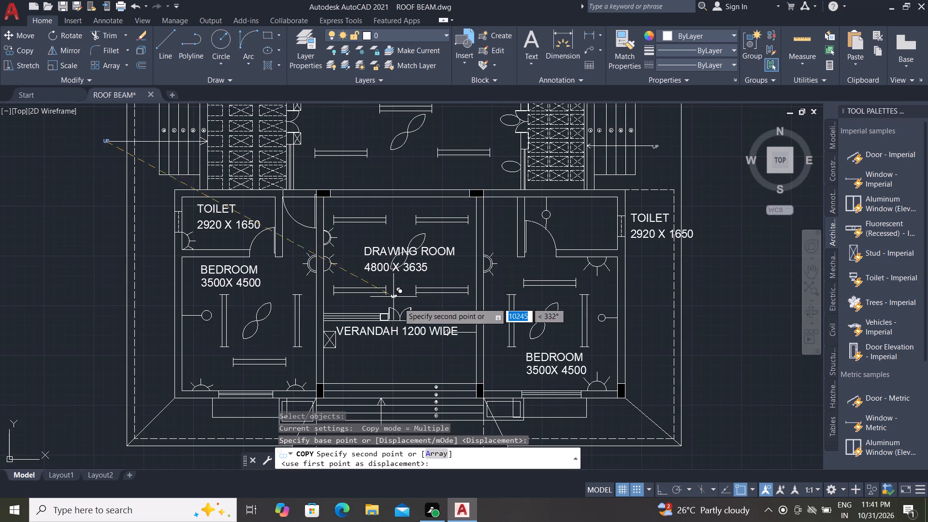
middle_click_drag(422, 365, 394, 312)
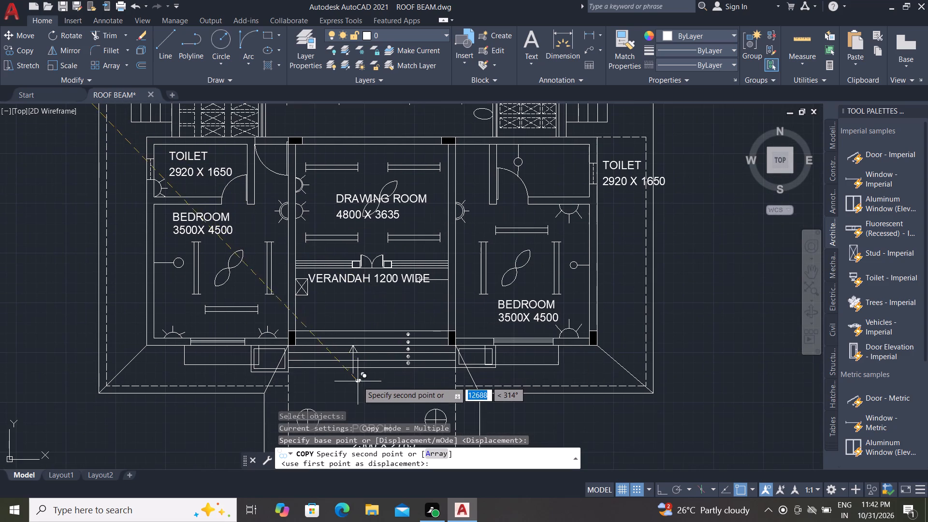
scroll(357, 381, "up", 6)
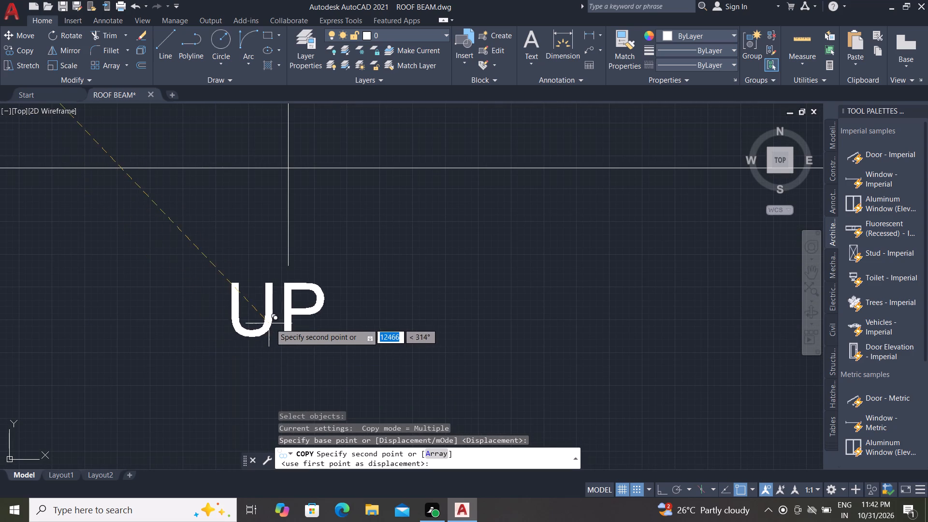
left_click(281, 316)
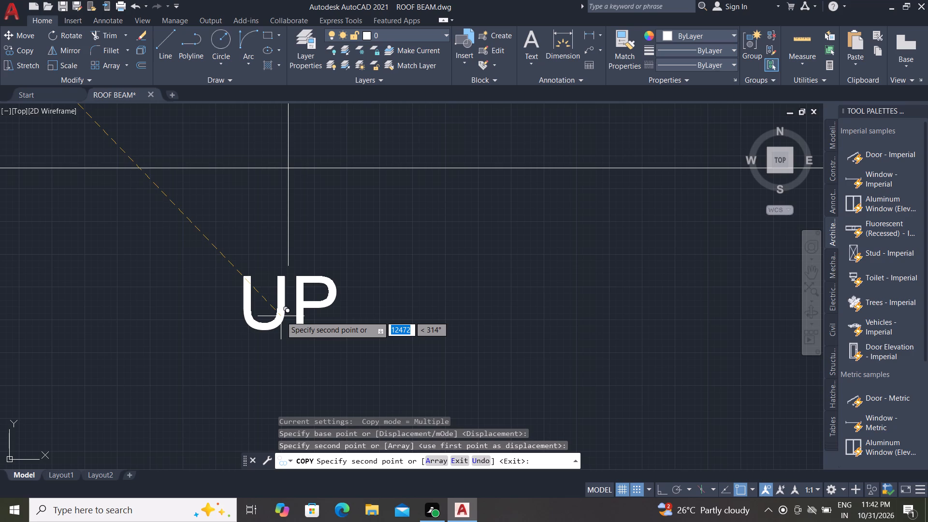
key("Escape")
key("Escape")
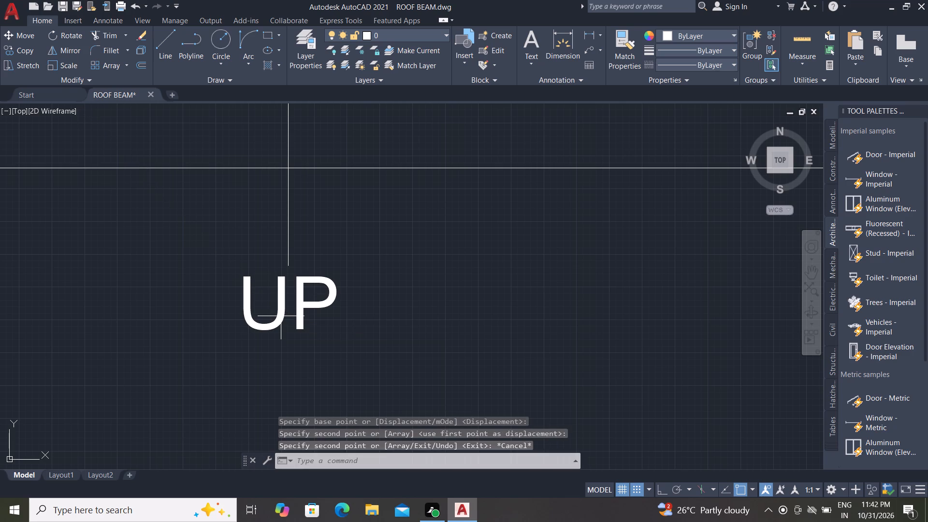
Draw a vertical arrow line across the north steps, from the edge between treads 3 and 4 north to beyond tread 1.
scroll(737, 368, "down", 4)
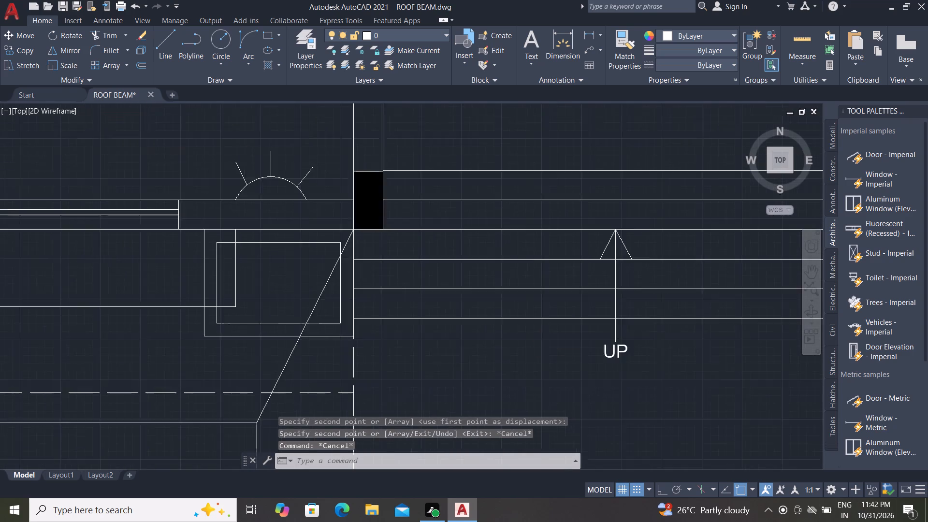
scroll(715, 367, "down", 4)
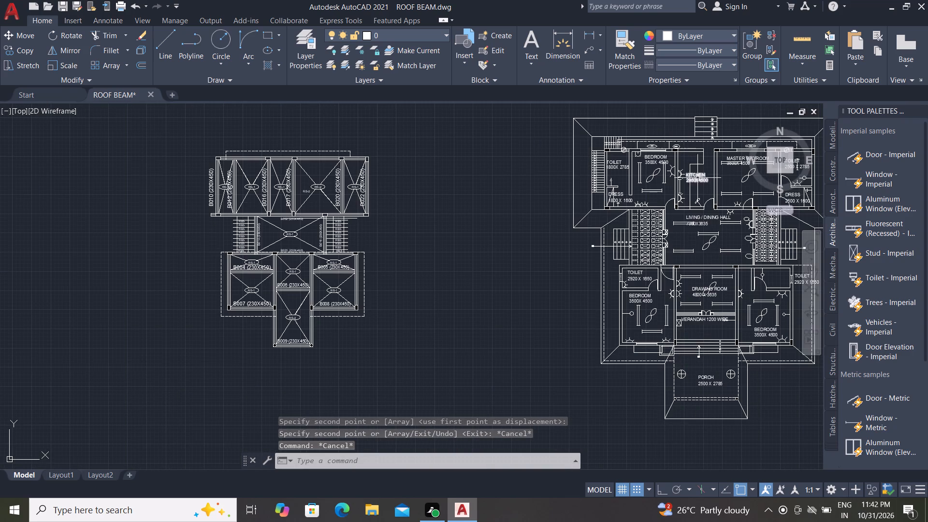
scroll(710, 103, "up", 1)
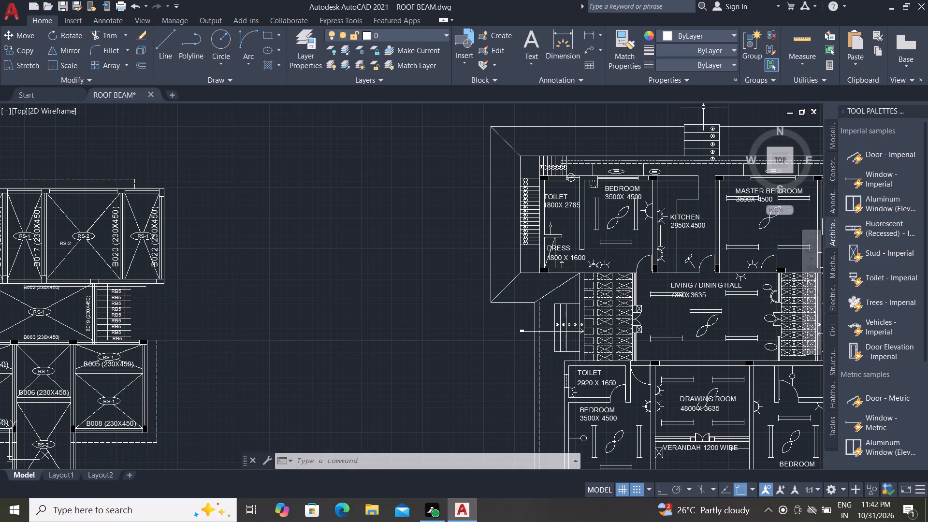
scroll(657, 152, "down", 1)
scroll(698, 129, "up", 3)
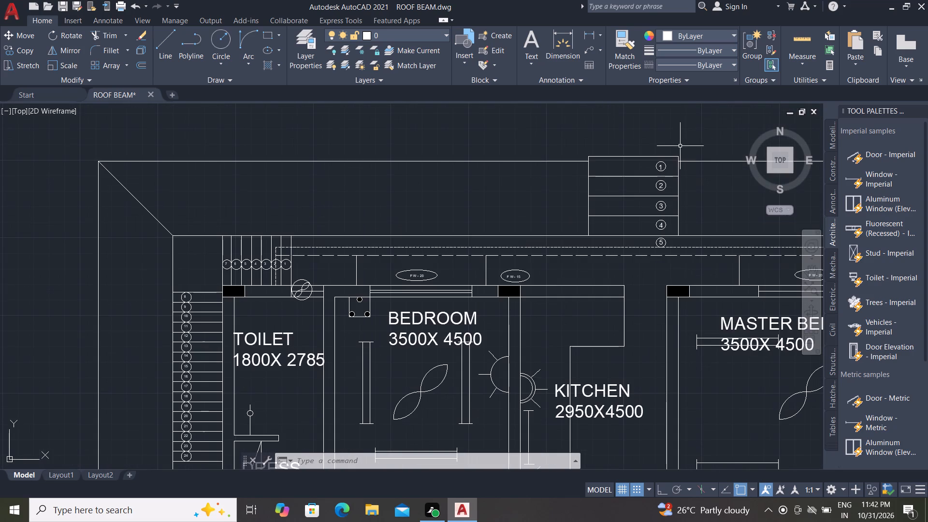
left_click(170, 30)
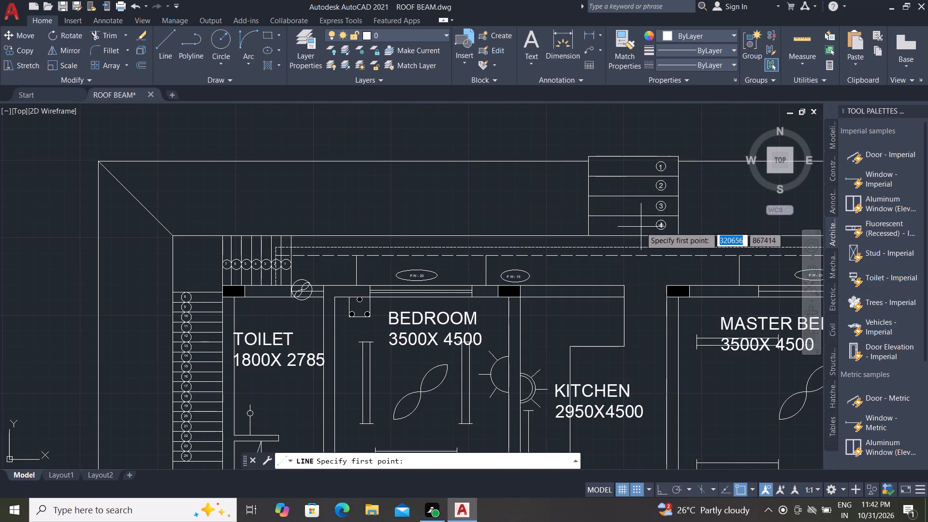
left_click(625, 219)
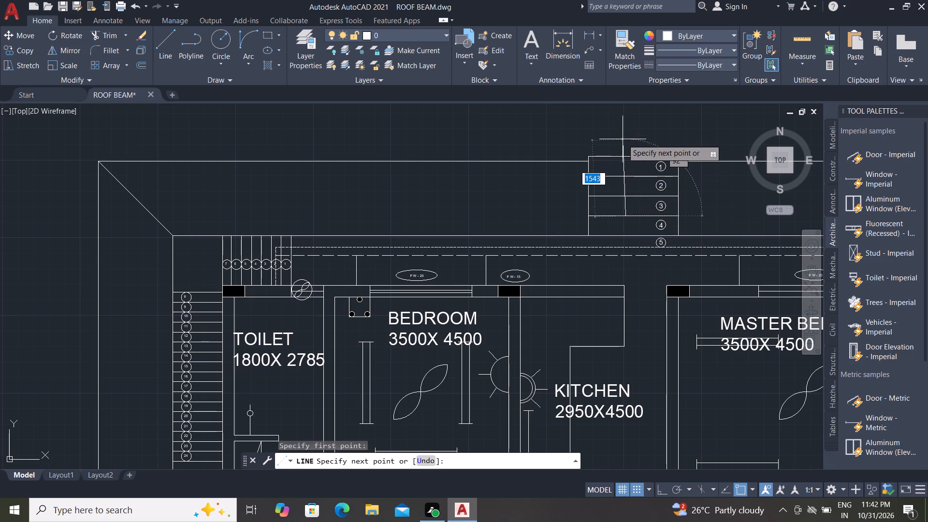
key("F8")
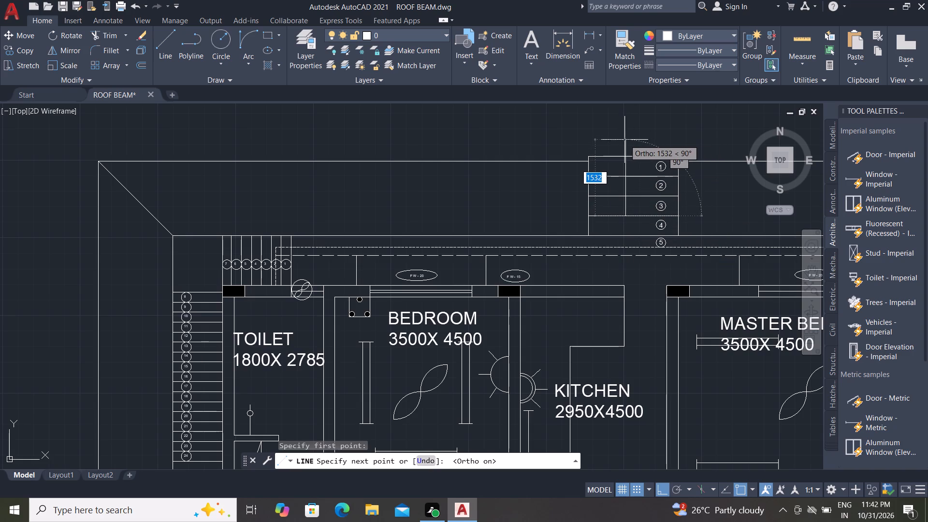
left_click(625, 131)
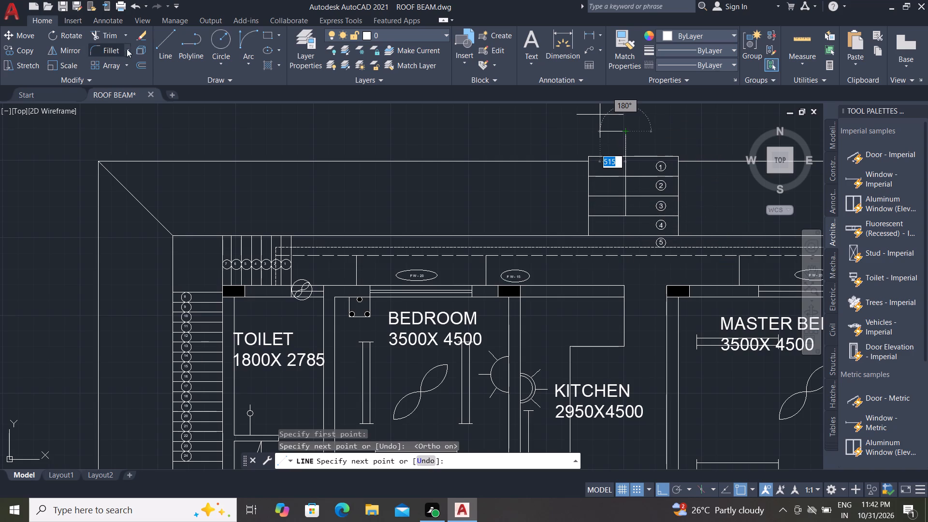
Draw a triangular arrowhead on the north steps' arrow line, its tip in tread 4 and its base corners on the edge between treads 3 and 4.
left_click(163, 39)
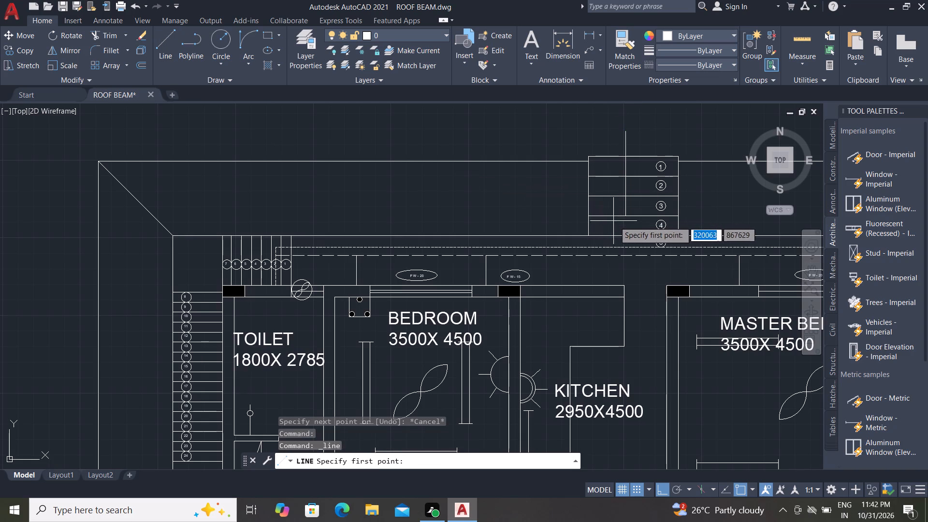
scroll(616, 221, "up", 2)
left_click(637, 207)
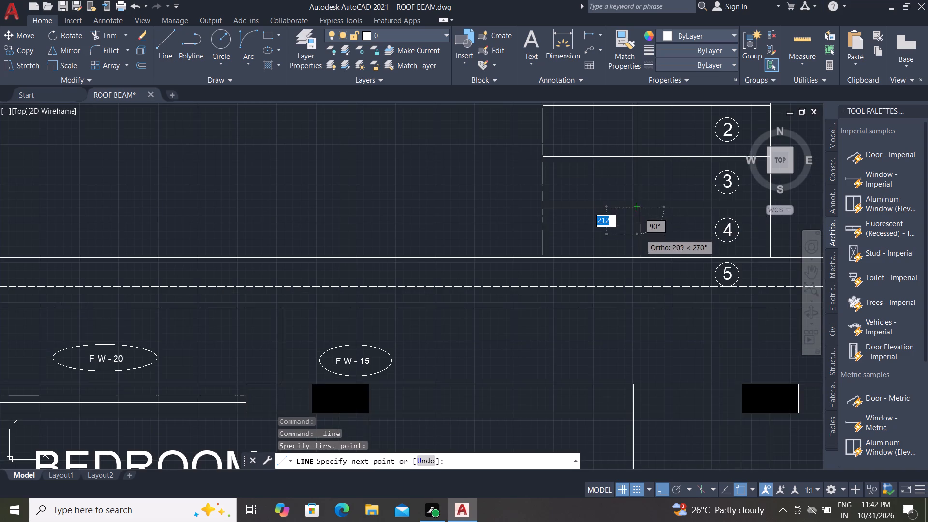
left_click(639, 236)
left_click(652, 208)
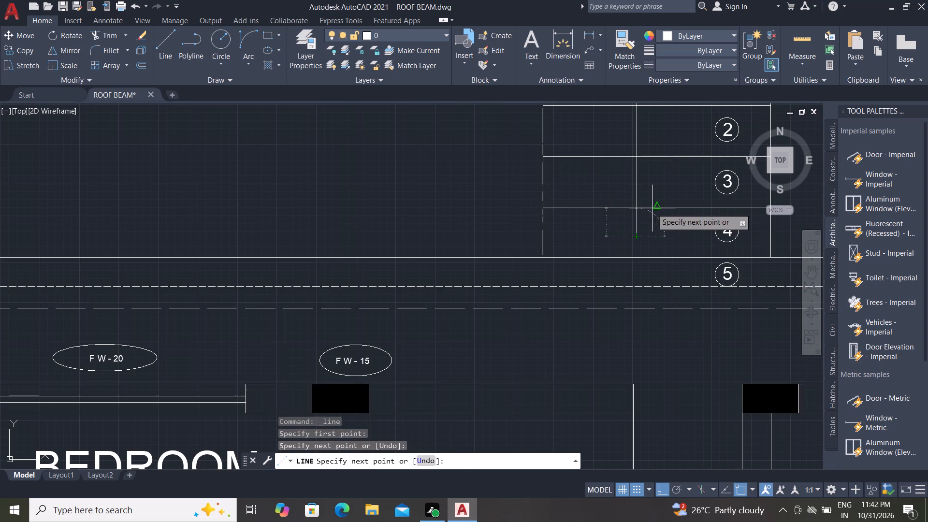
left_click(621, 208)
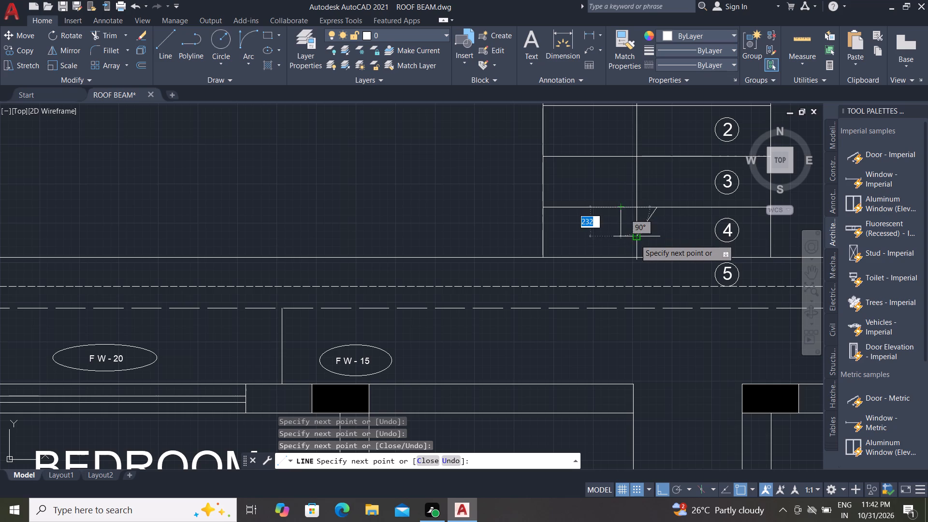
left_click(635, 239)
key("Escape")
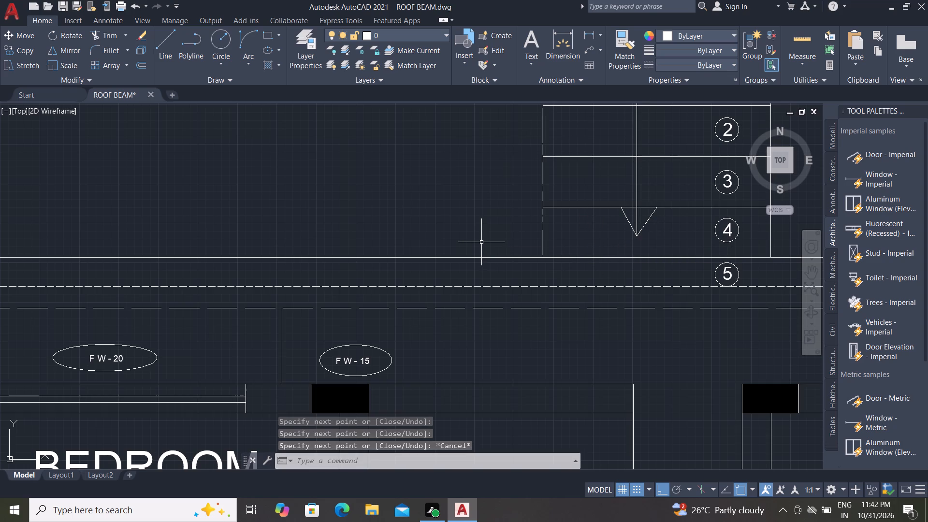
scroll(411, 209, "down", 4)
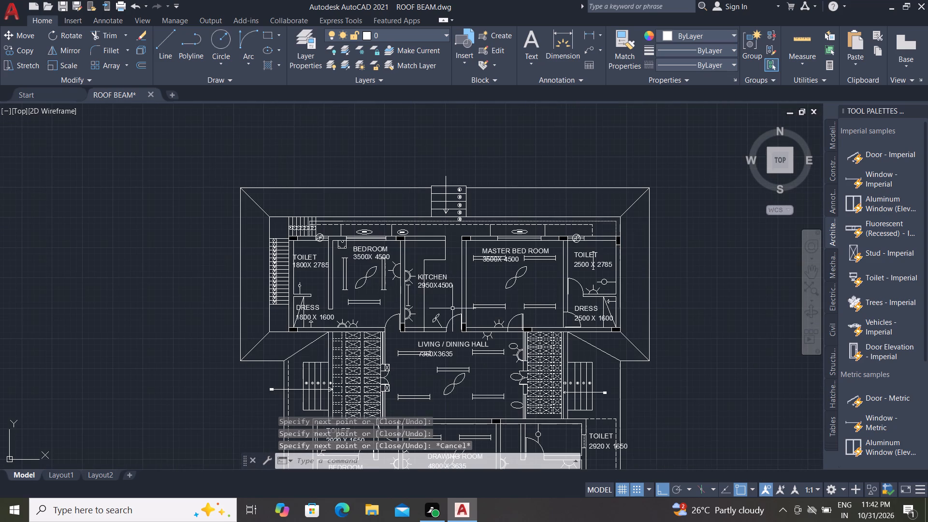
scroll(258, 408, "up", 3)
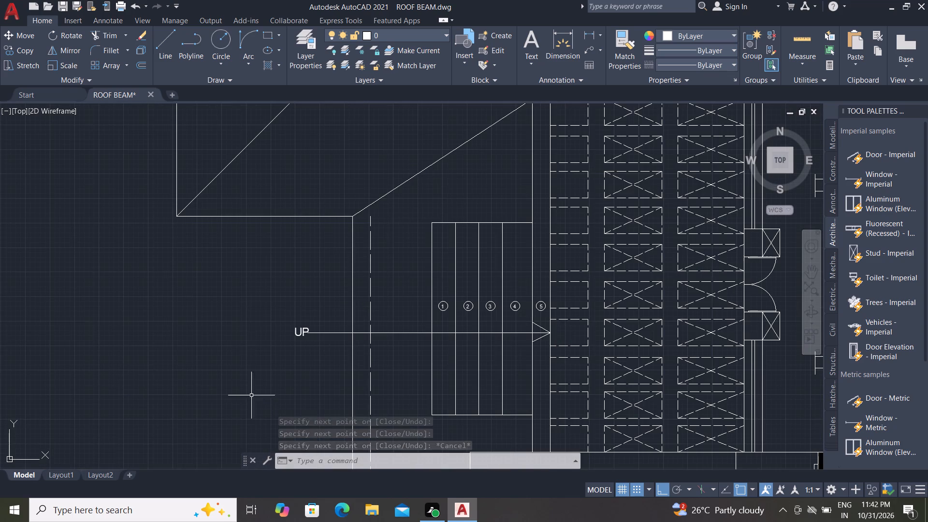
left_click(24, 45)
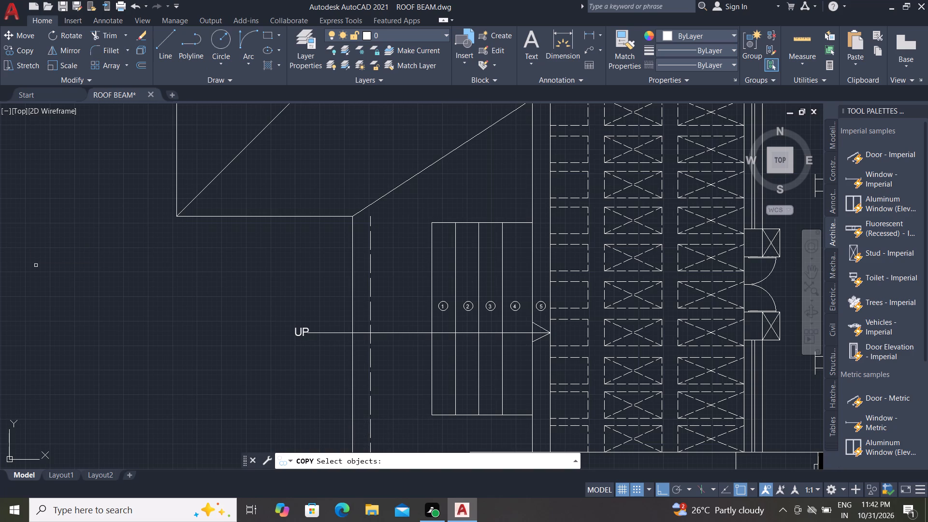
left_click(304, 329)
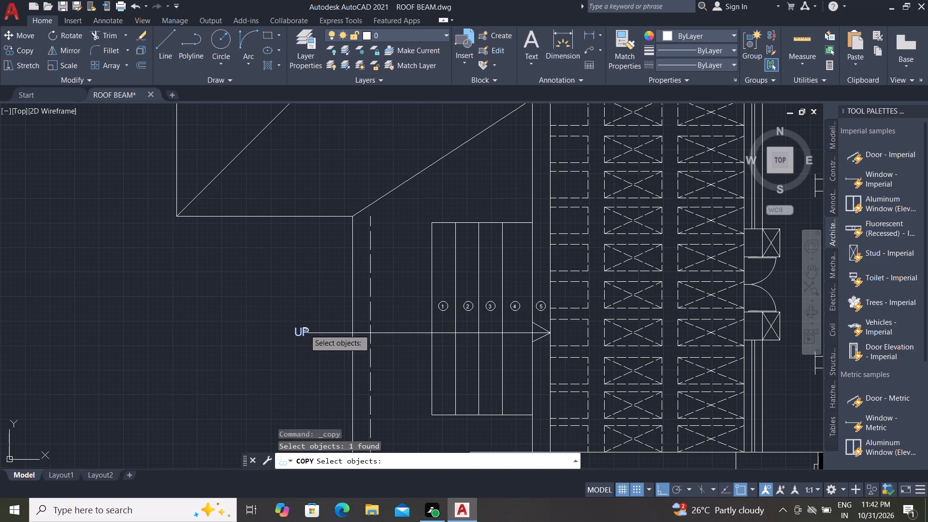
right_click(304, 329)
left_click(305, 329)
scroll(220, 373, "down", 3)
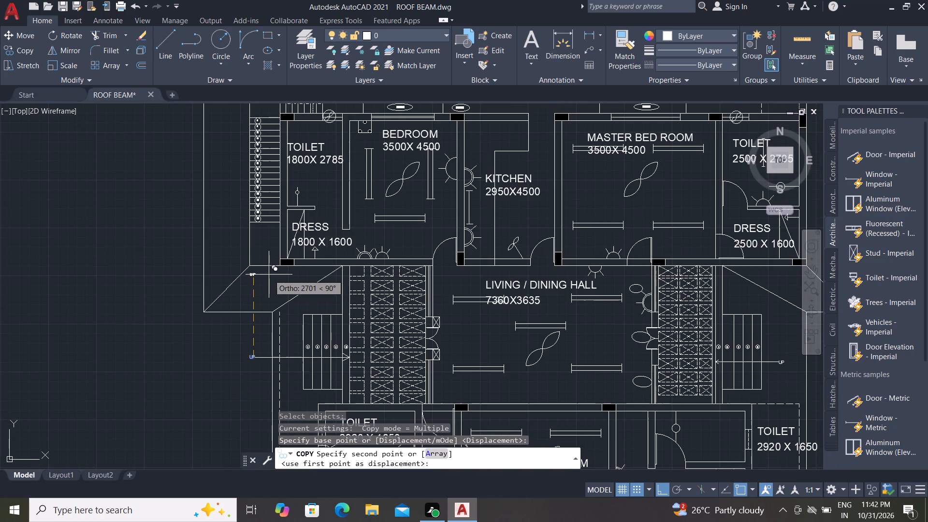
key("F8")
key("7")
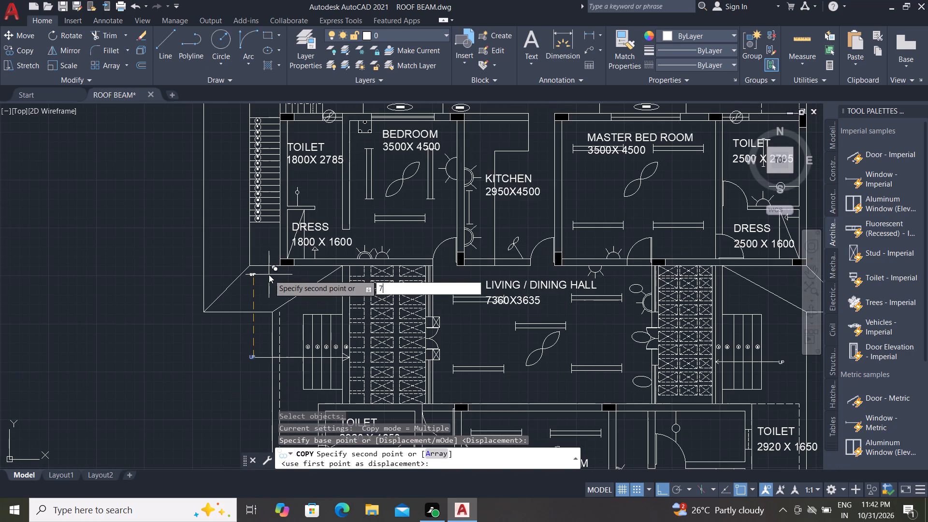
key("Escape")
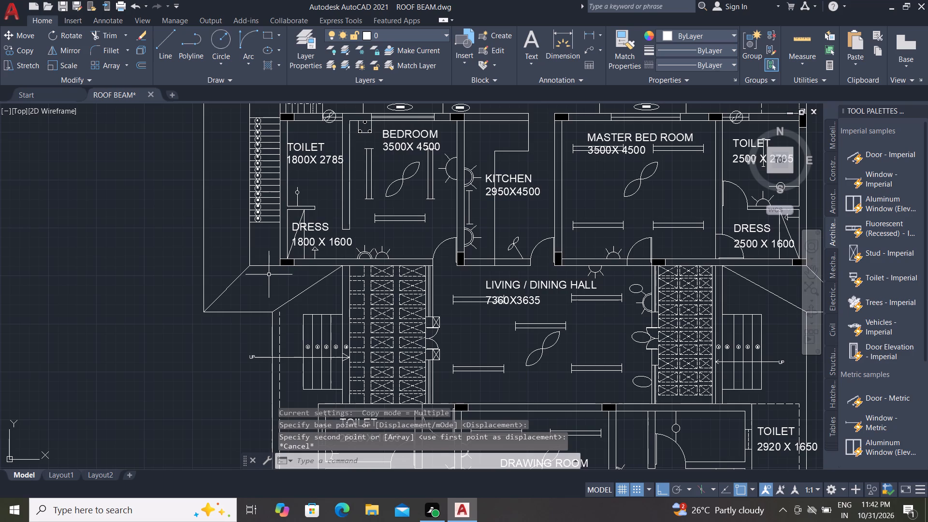
Copy the west arrow's UP text about 14309 units northeast, to just above the north end of the north steps' arrow line.
key("F8")
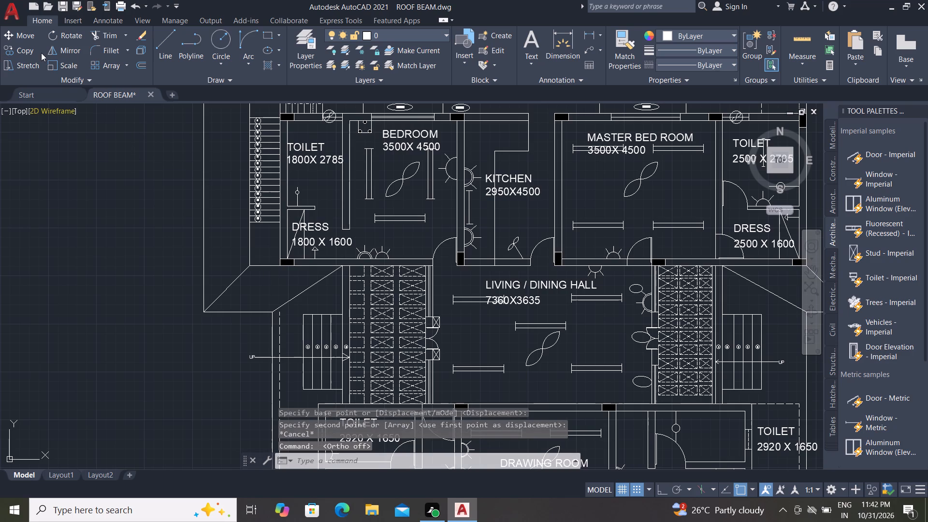
left_click(32, 49)
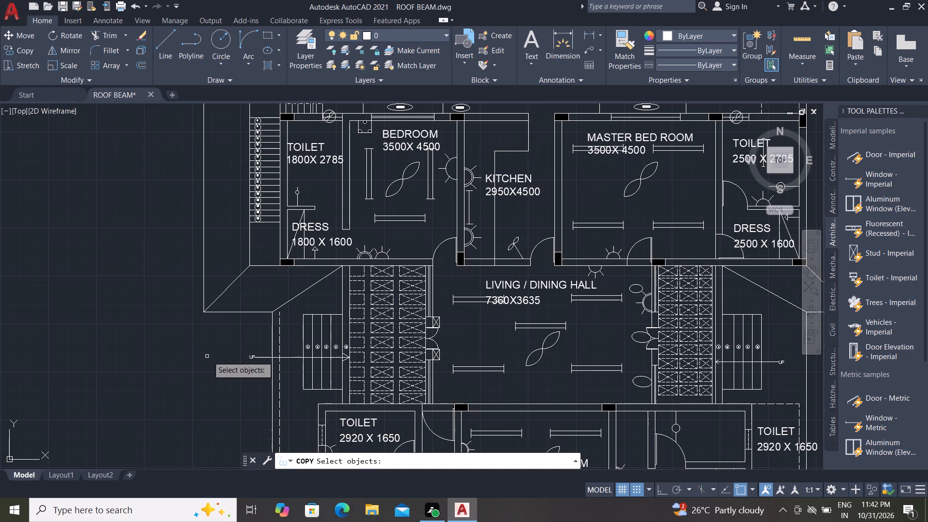
scroll(213, 355, "up", 3)
left_click(362, 367)
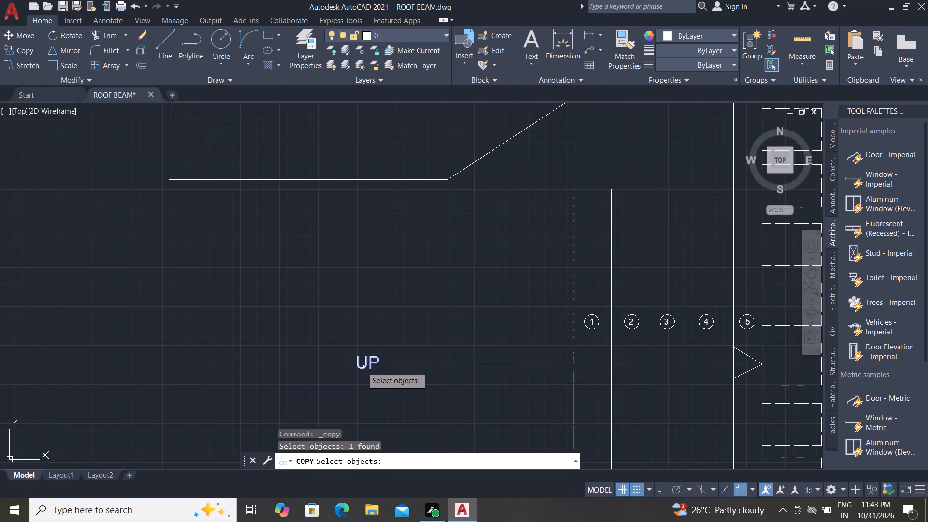
right_click(362, 367)
left_click(362, 367)
scroll(183, 403, "down", 4)
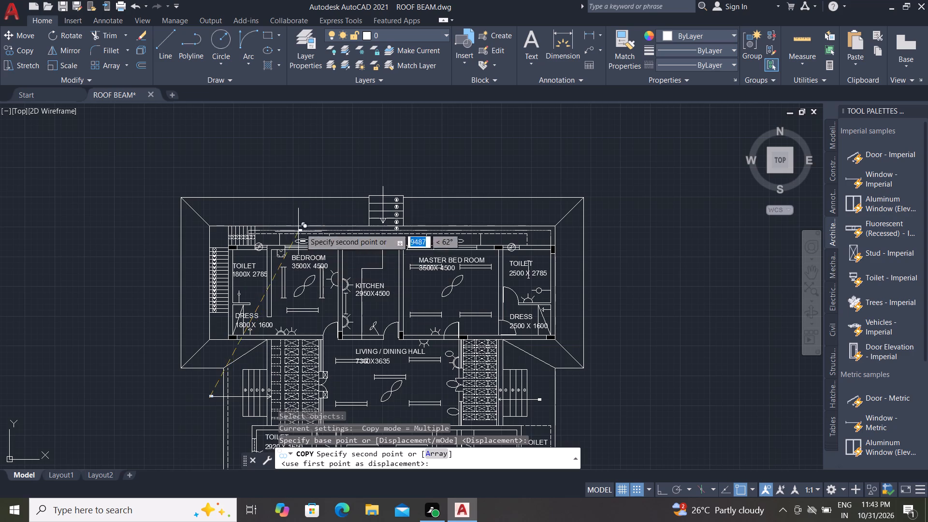
scroll(374, 192, "up", 3)
scroll(413, 169, "up", 3)
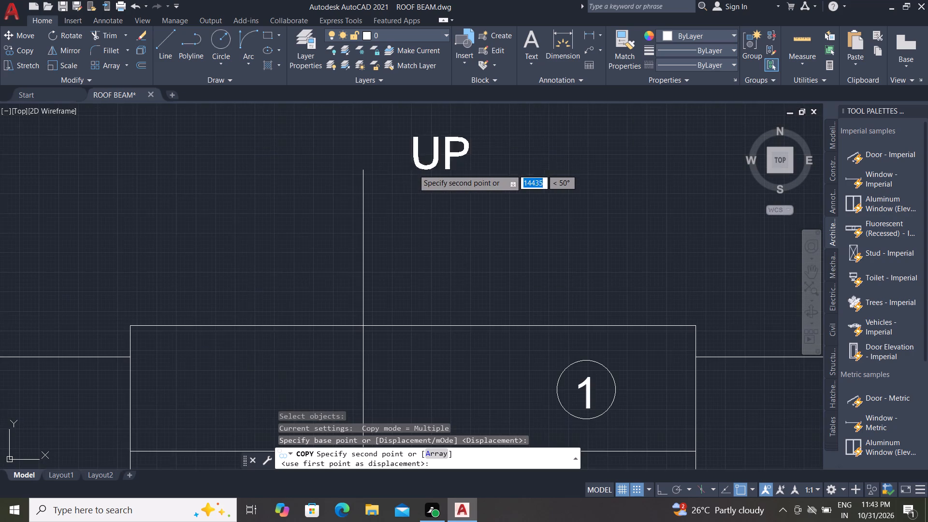
left_click(344, 163)
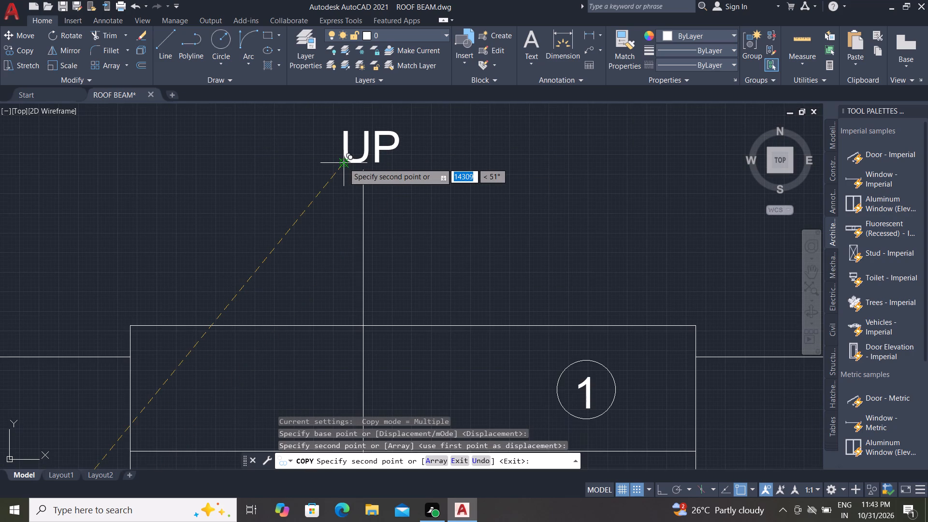
key("Escape")
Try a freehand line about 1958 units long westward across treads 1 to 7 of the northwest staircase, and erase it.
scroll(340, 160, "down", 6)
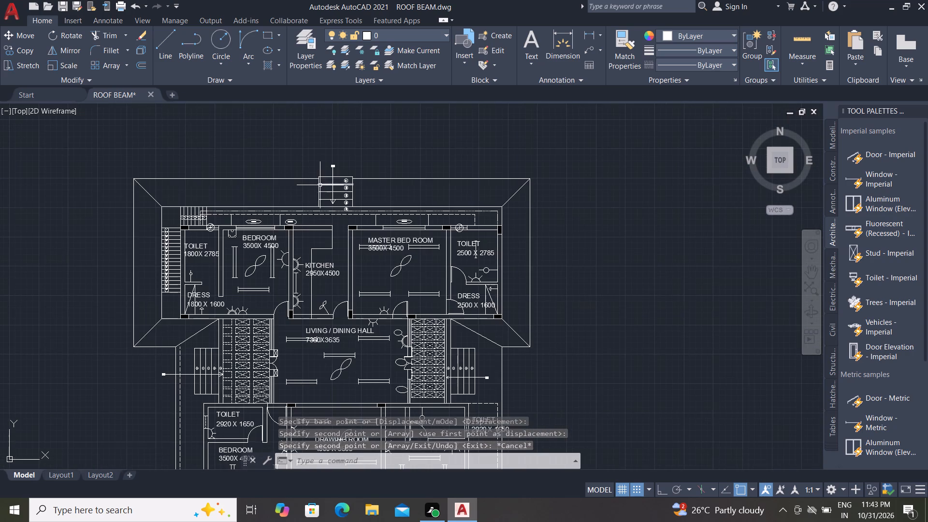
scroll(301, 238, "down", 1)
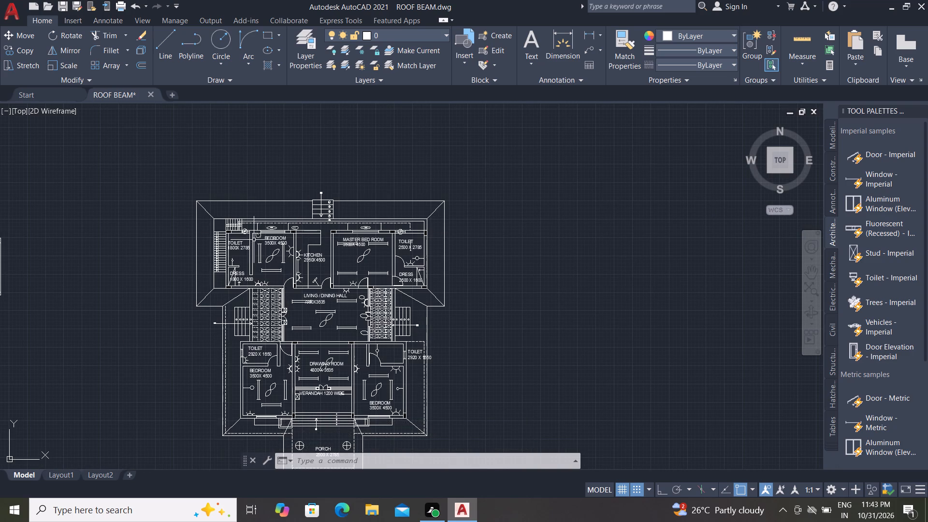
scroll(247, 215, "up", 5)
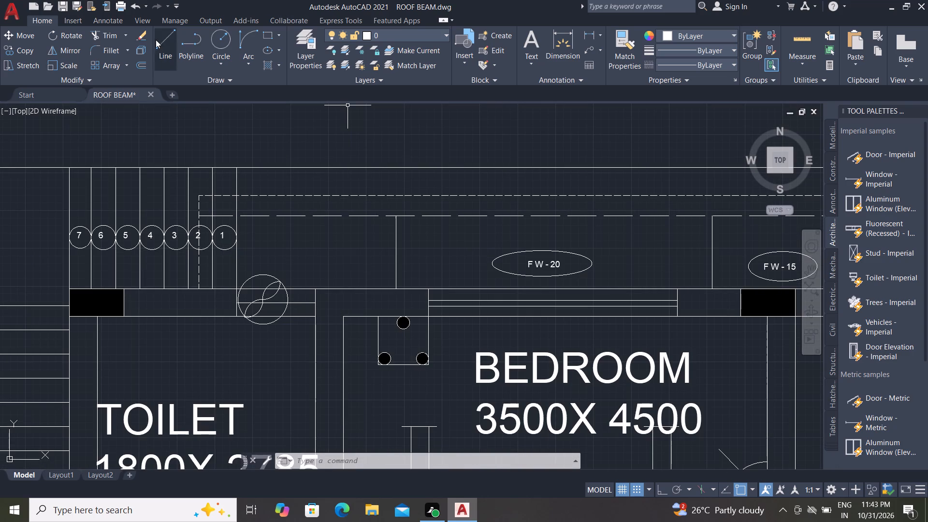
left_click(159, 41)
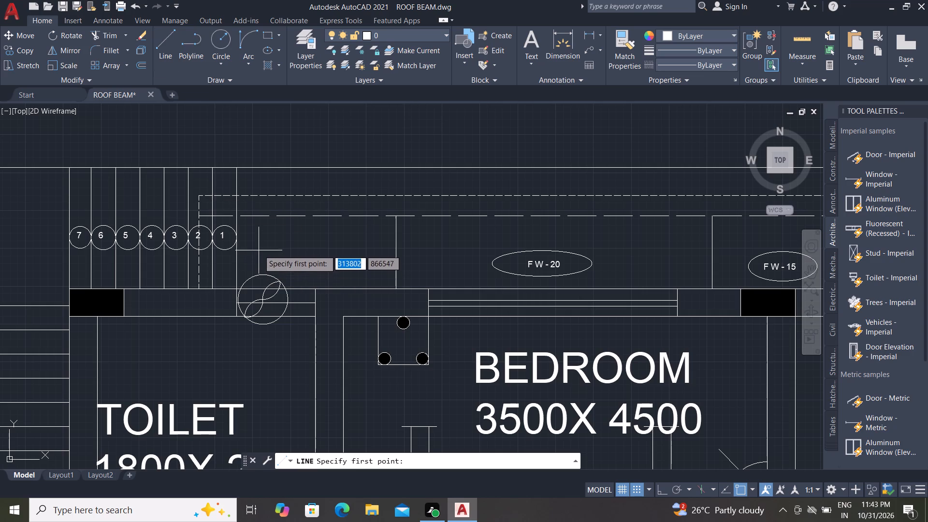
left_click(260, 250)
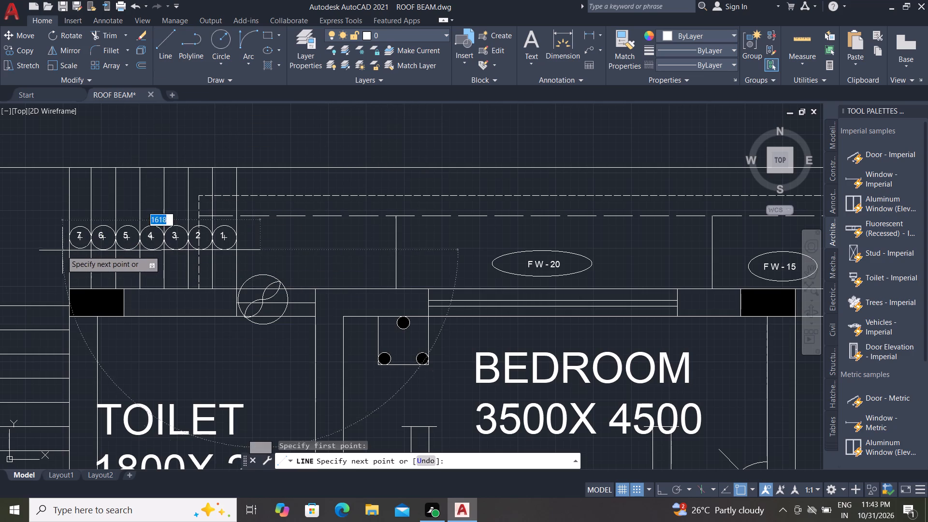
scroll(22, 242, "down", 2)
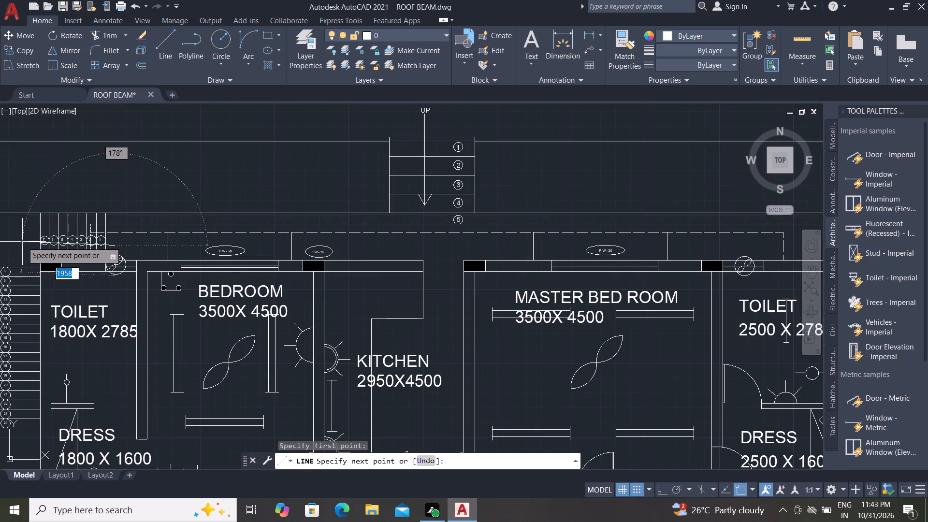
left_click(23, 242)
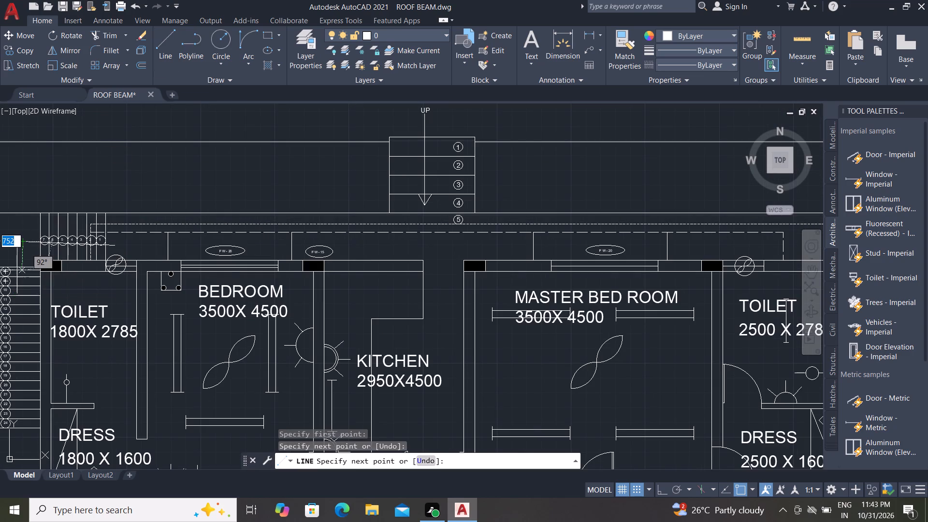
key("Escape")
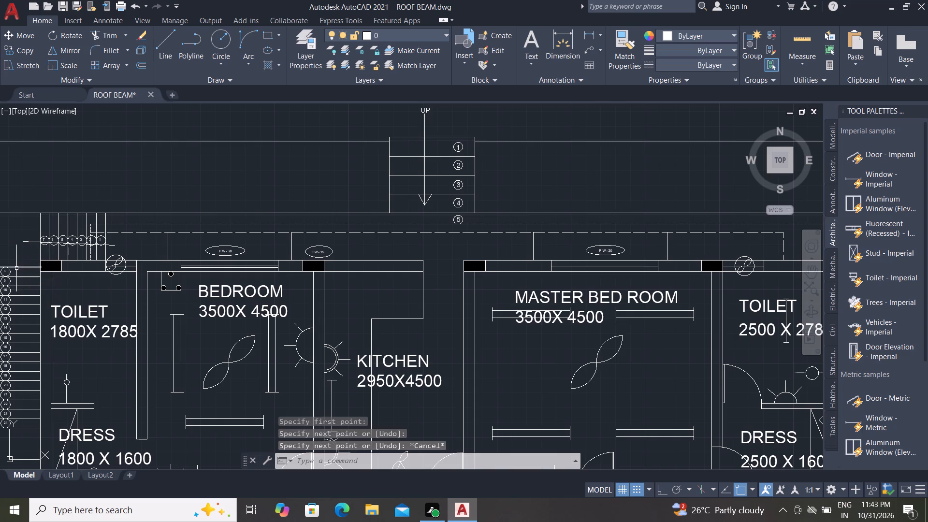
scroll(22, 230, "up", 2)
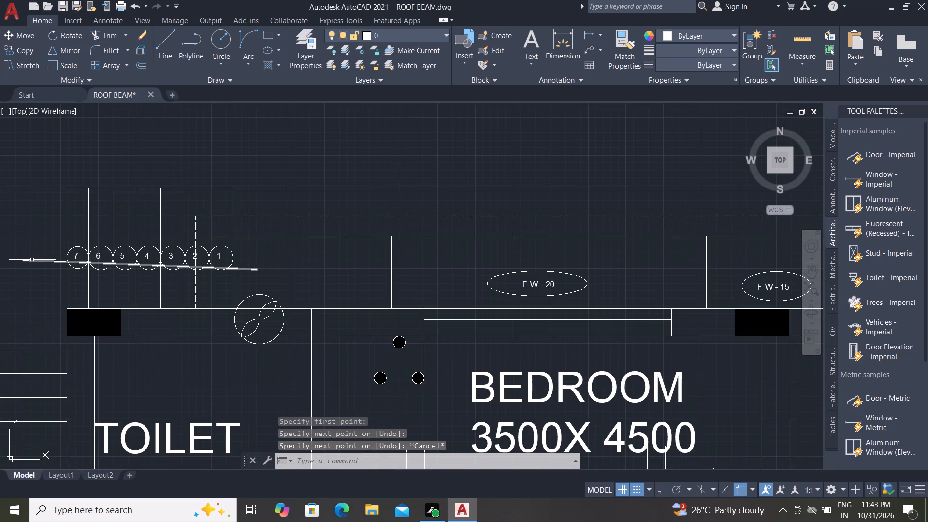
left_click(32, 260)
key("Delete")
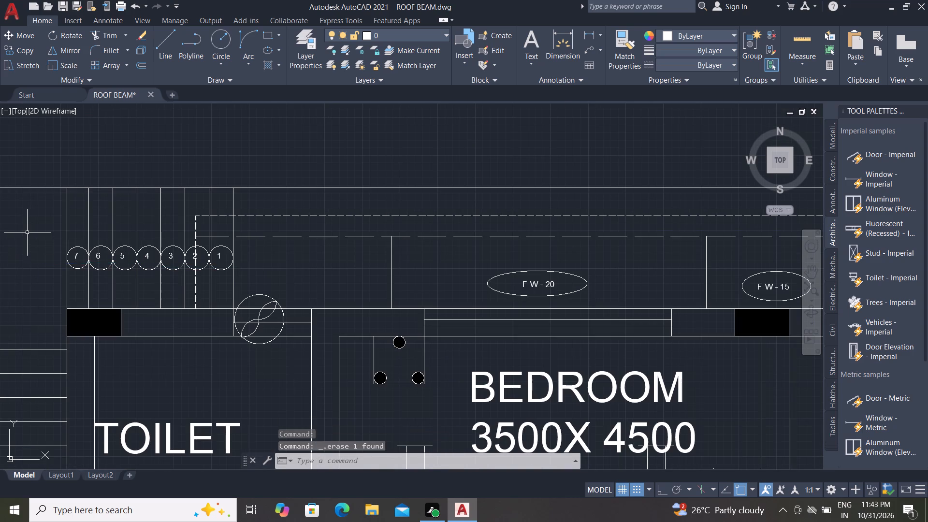
Draw an L-shaped arrow line on the northwest staircase, about 2300 units west across treads 1 to 7, about 4100 units south past tread 24.
scroll(27, 232, "up", 1)
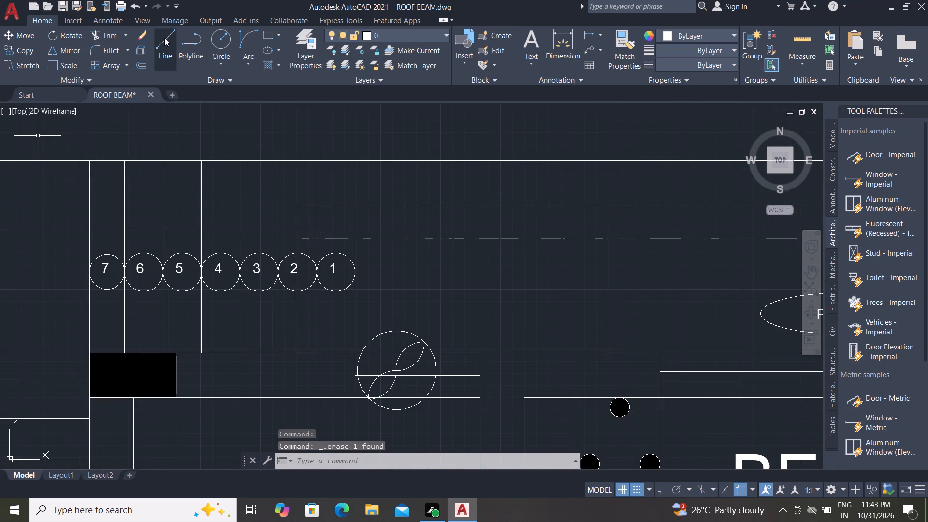
left_click(164, 38)
scroll(165, 166, "down", 2)
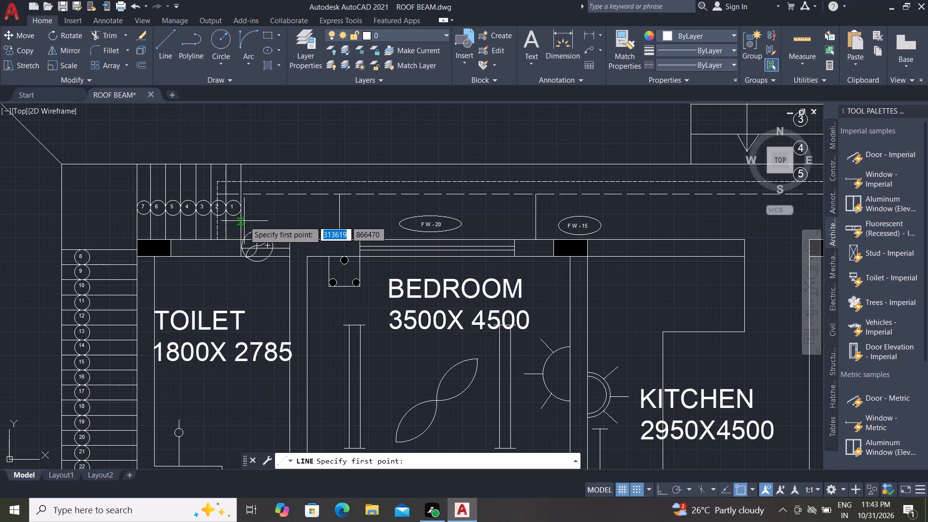
left_click(274, 221)
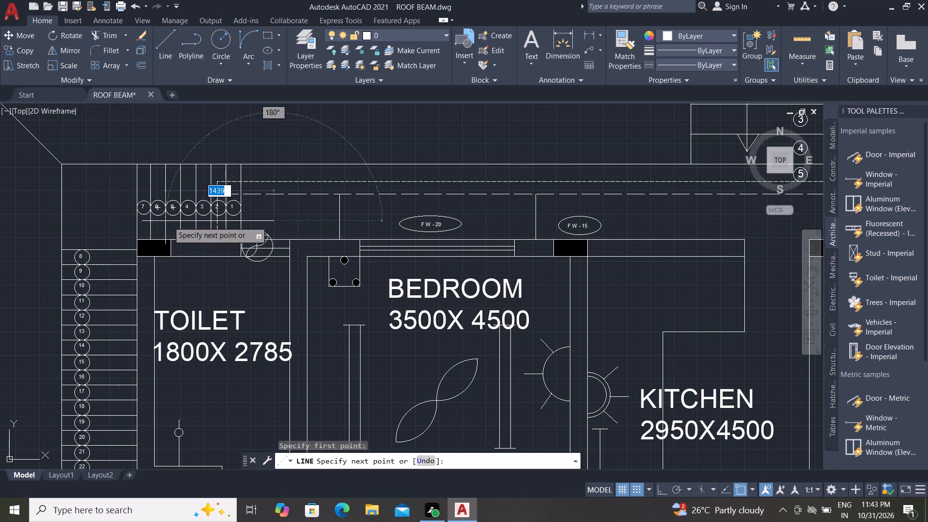
key("F8")
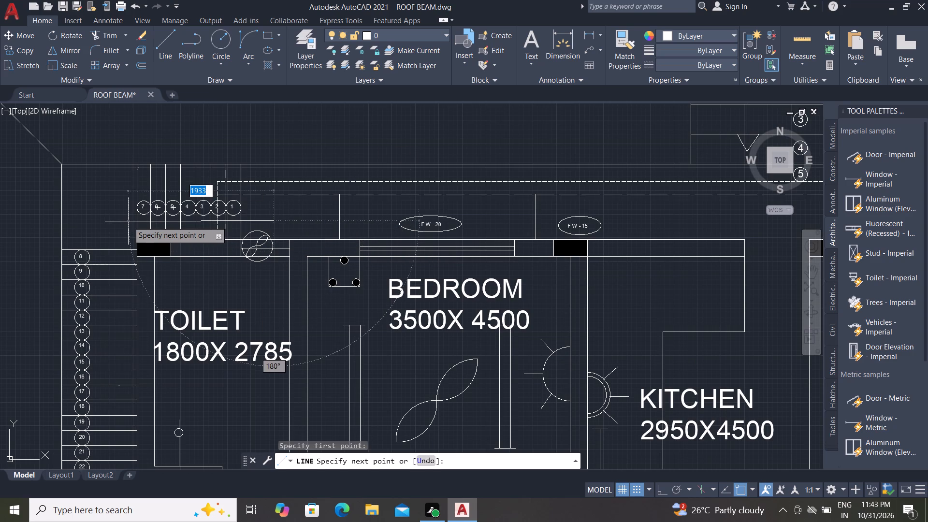
left_click(99, 221)
scroll(98, 291, "down", 2)
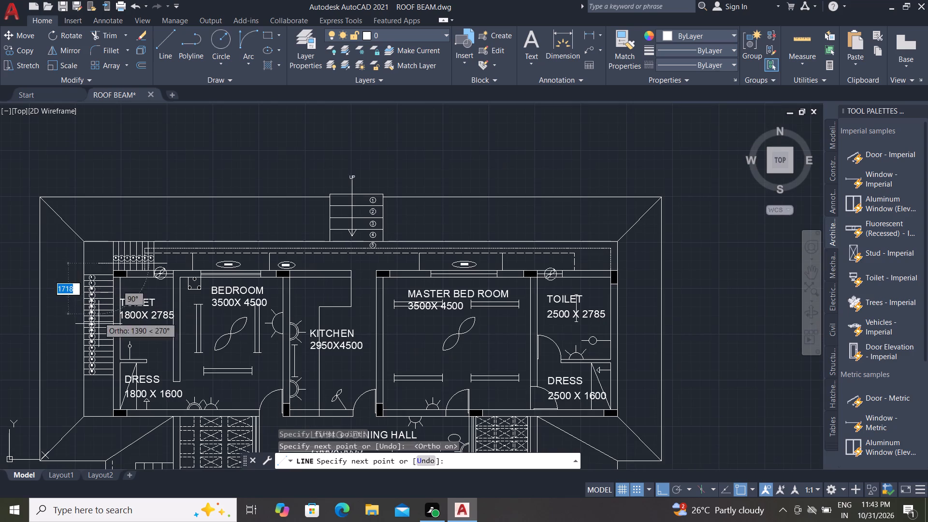
scroll(95, 379, "up", 3)
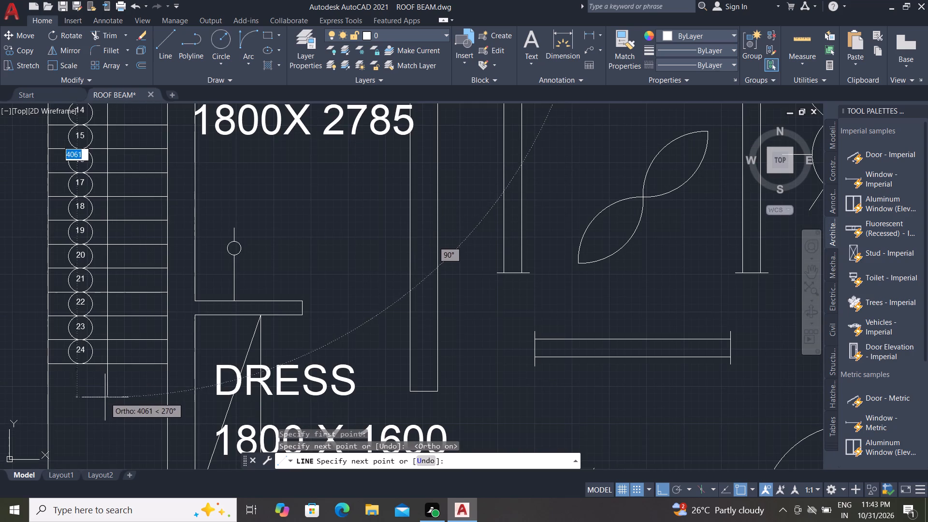
left_click(106, 404)
Draw a triangular arrowhead pointing south at the staircase arrow line's south end, just below tread 24.
scroll(100, 406, "up", 2)
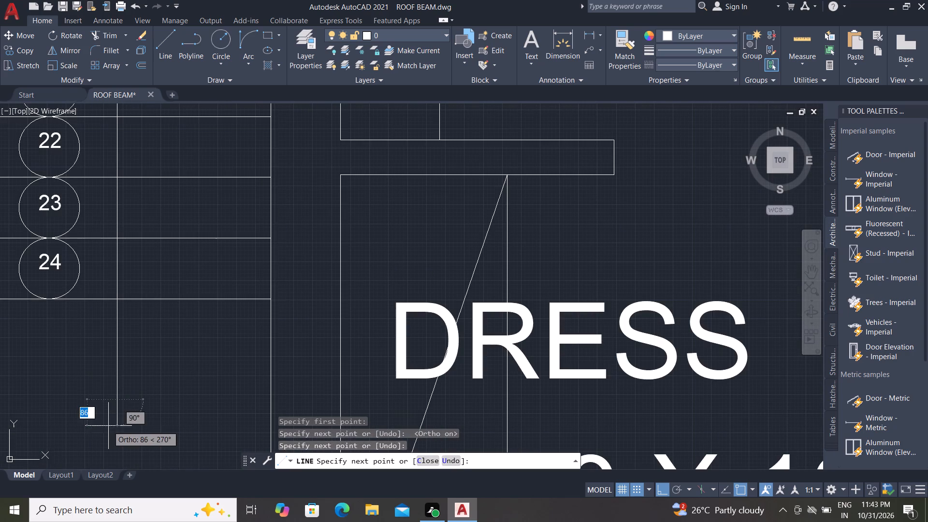
left_click(98, 402)
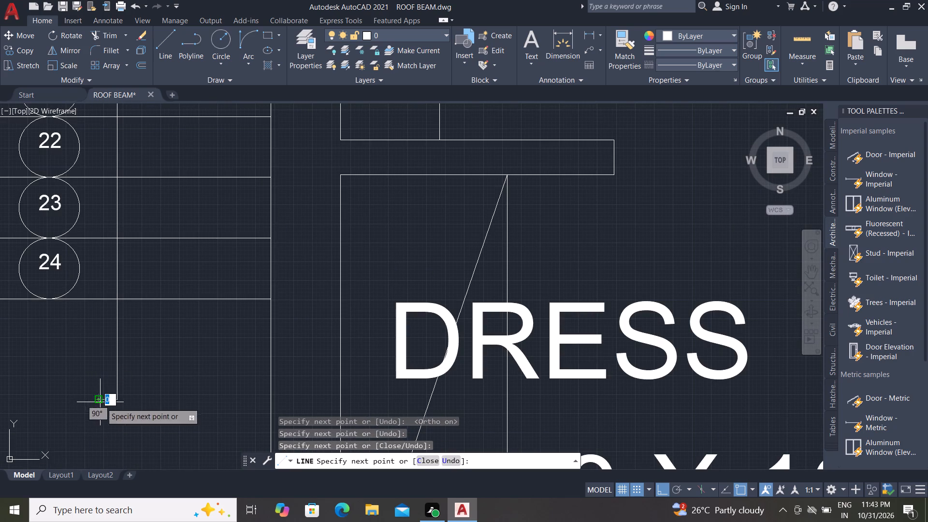
left_click(136, 409)
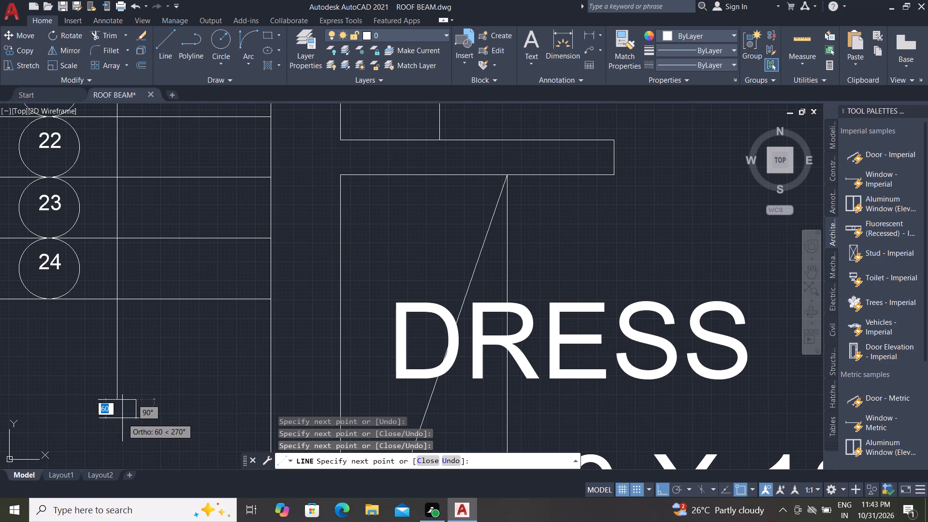
left_click(117, 402)
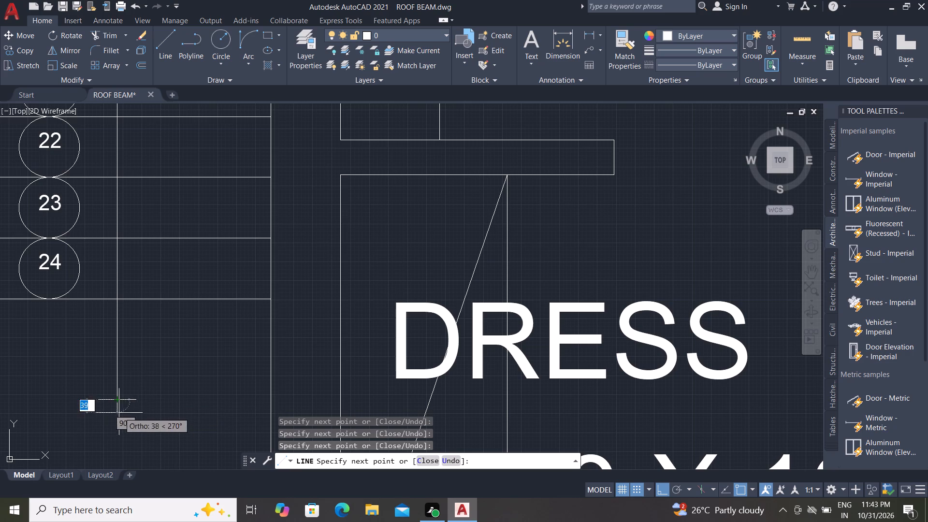
left_click(117, 422)
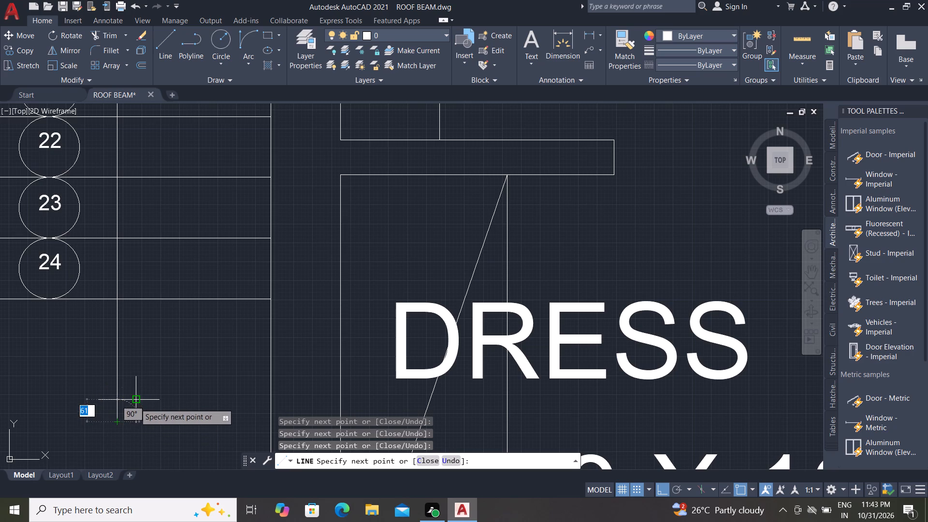
left_click(135, 403)
left_click(100, 400)
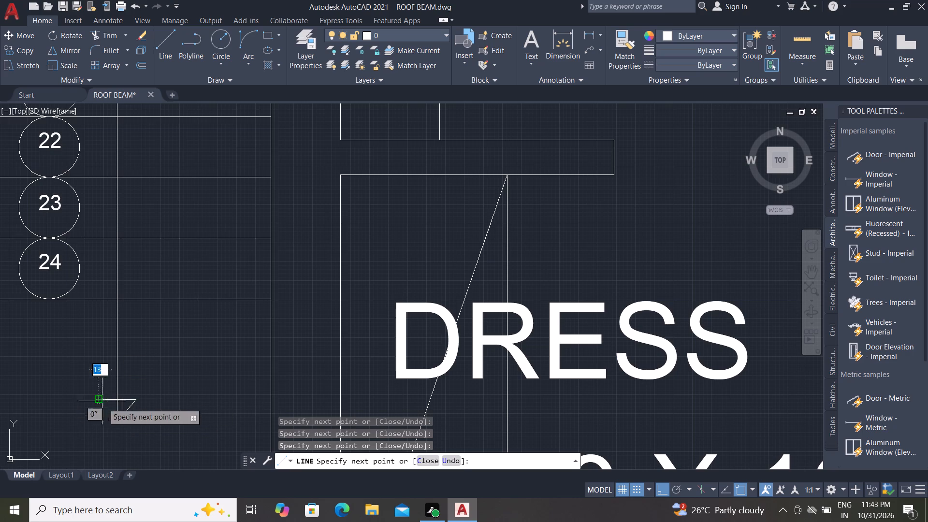
left_click(116, 422)
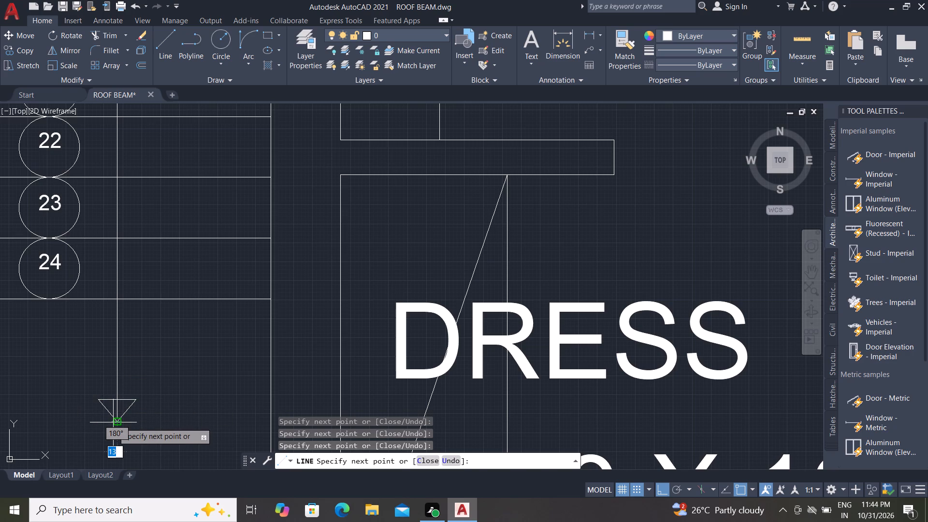
key("Escape")
Trim the piece of line between the base and tip inside the northwest staircase's arrowhead.
type("TR")
key("space")
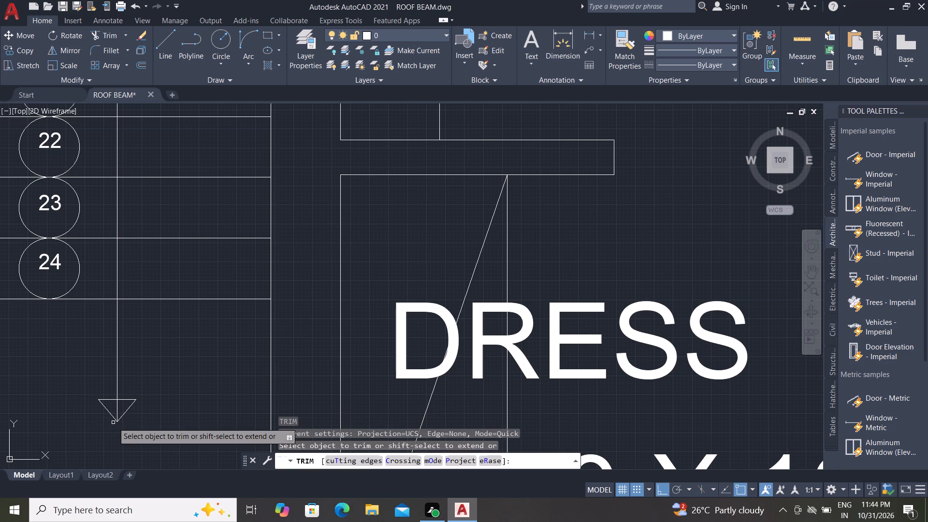
scroll(120, 407, "up", 3)
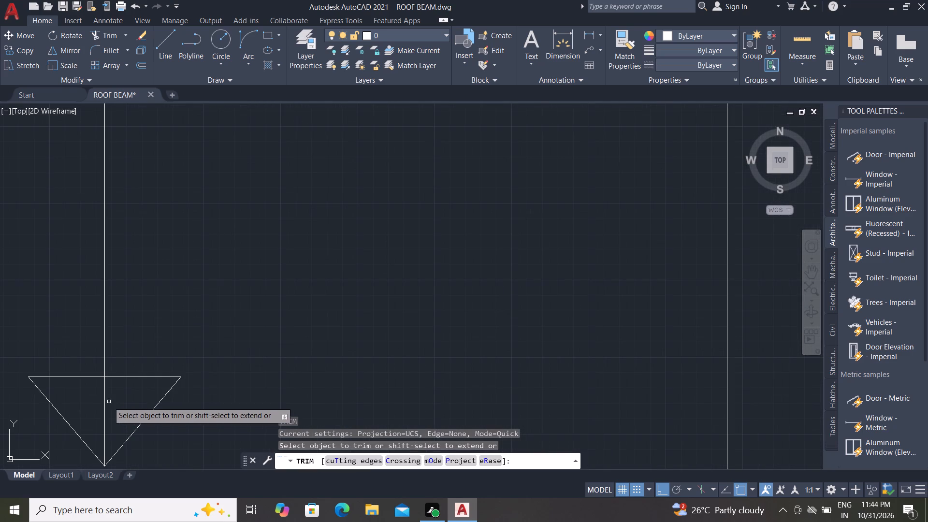
left_click(103, 399)
scroll(113, 404, "down", 6)
scroll(159, 418, "down", 3)
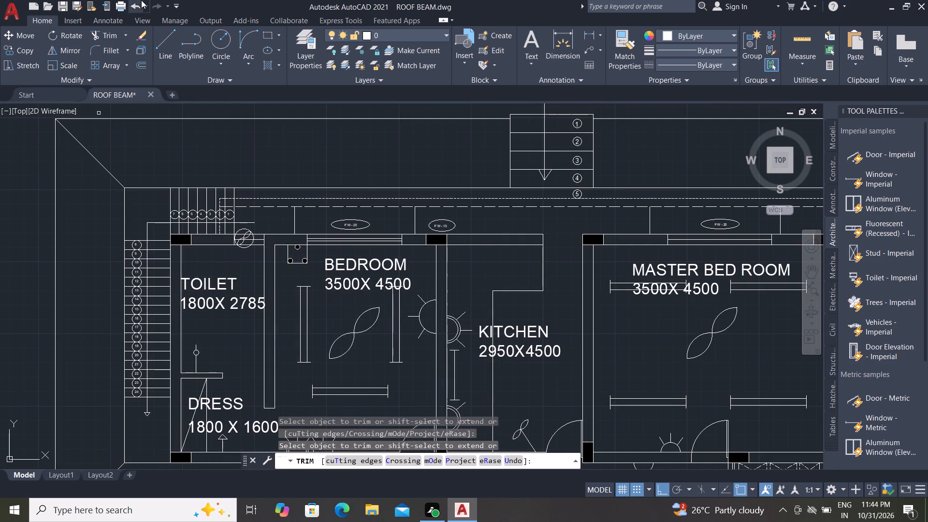
key("Escape")
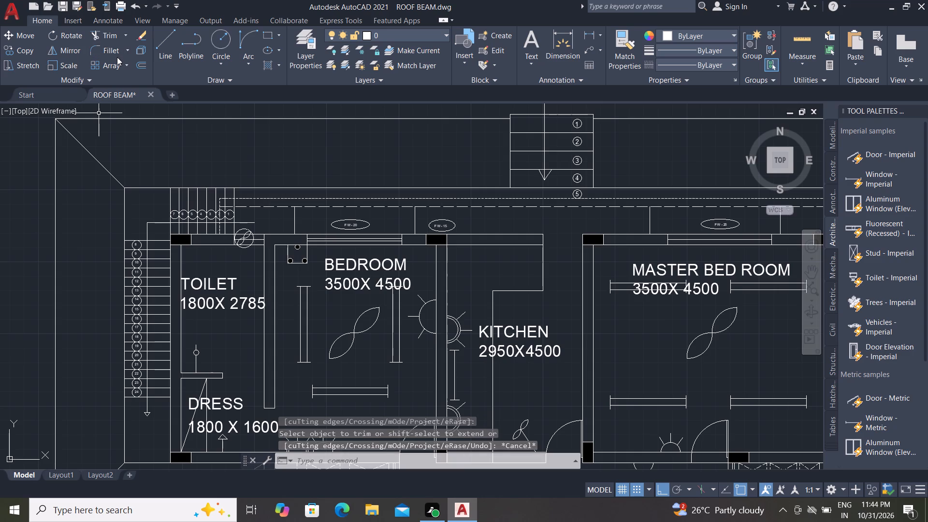
Copy the north steps' UP text about 6840 units southwest, to just beyond the east end of the northwest staircase's arrow line.
key("c")
type("O")
key("space")
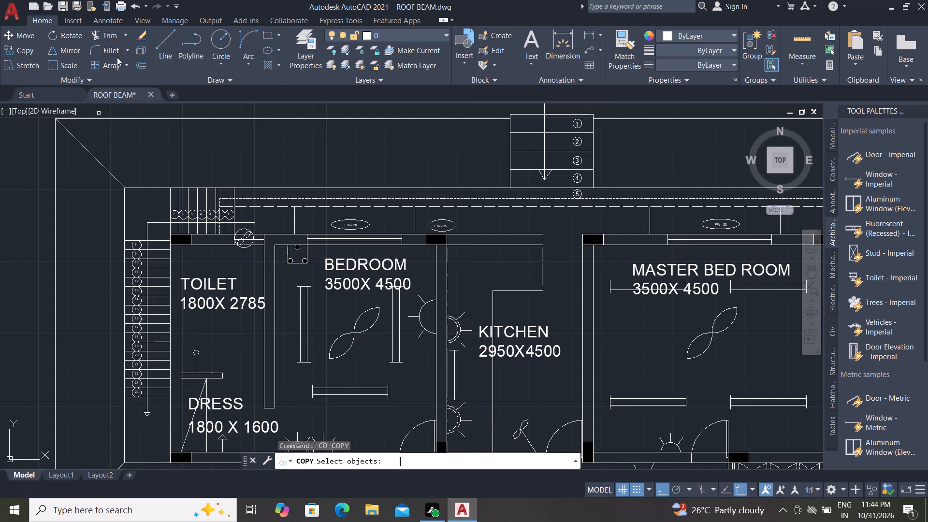
scroll(458, 246, "down", 1)
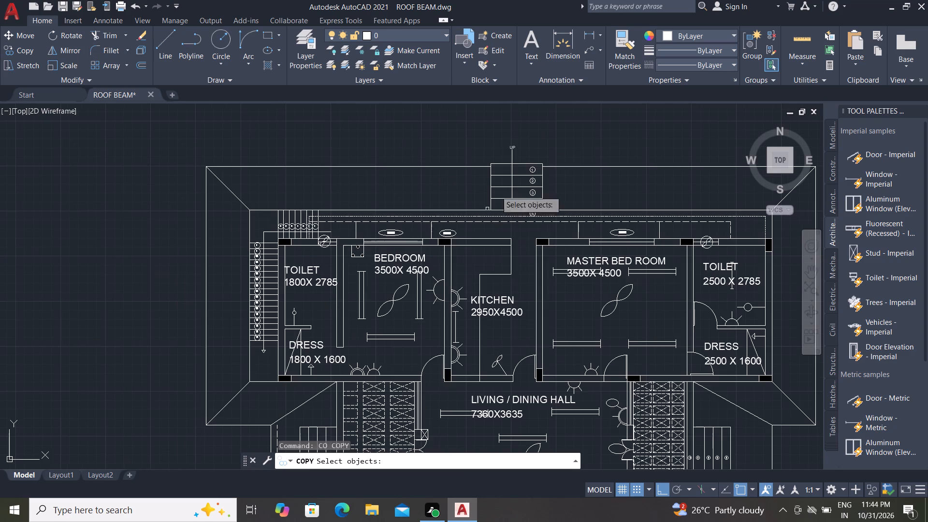
scroll(514, 151, "up", 4)
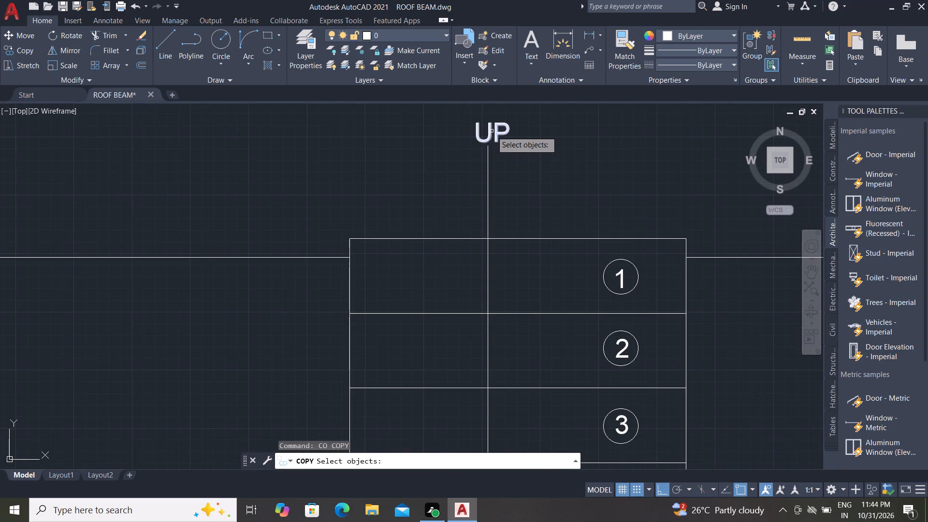
left_click(492, 131)
right_click(492, 131)
left_click(493, 132)
scroll(504, 136, "down", 3)
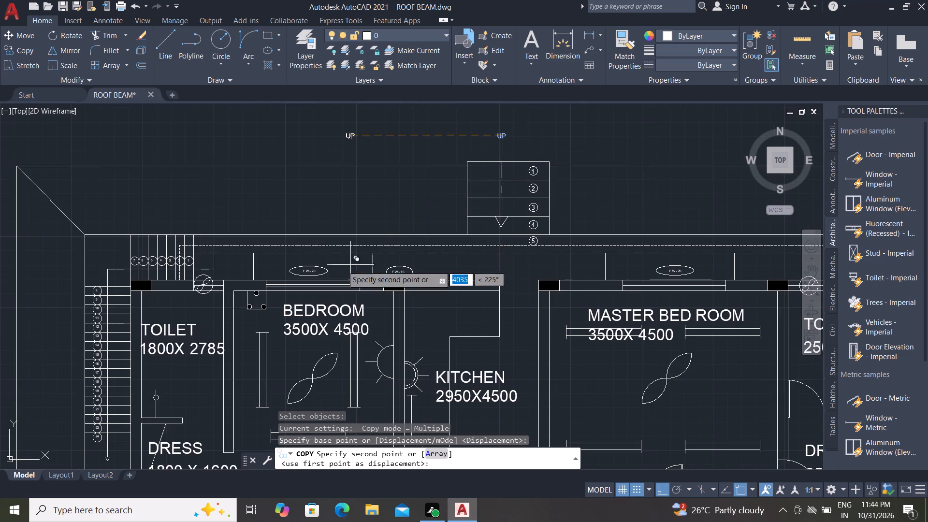
key("F8")
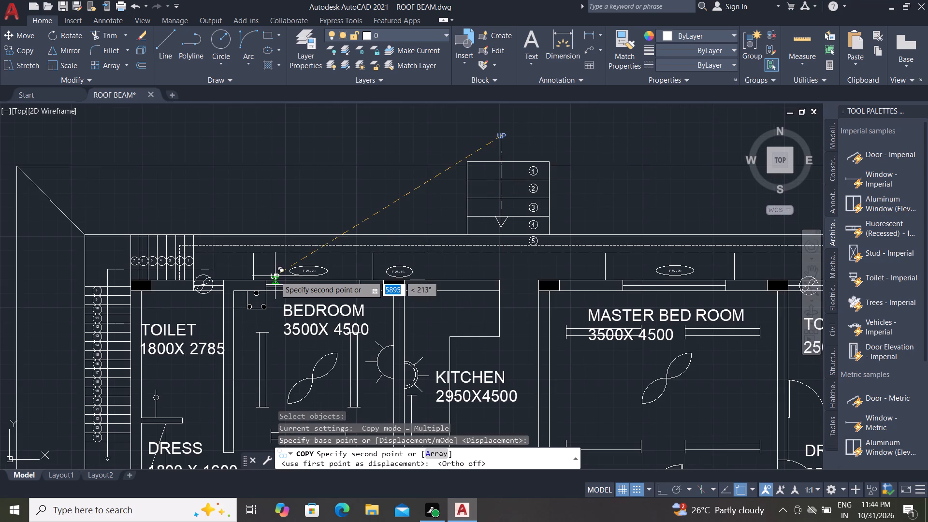
scroll(217, 275, "up", 2)
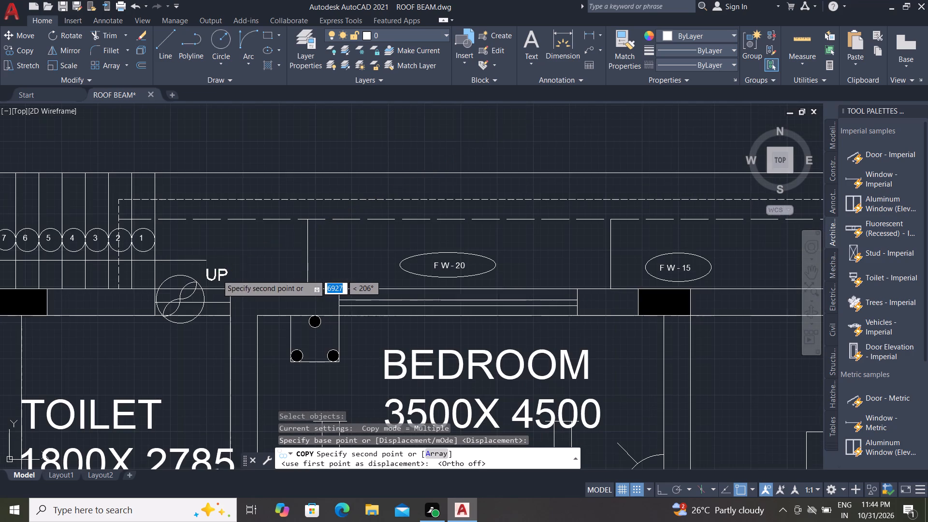
scroll(217, 275, "up", 2)
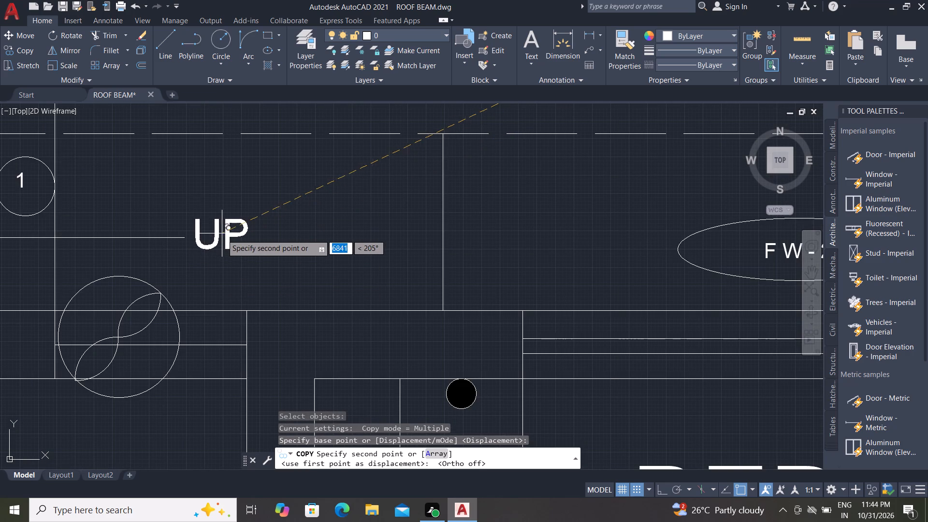
left_click(221, 239)
key("Escape")
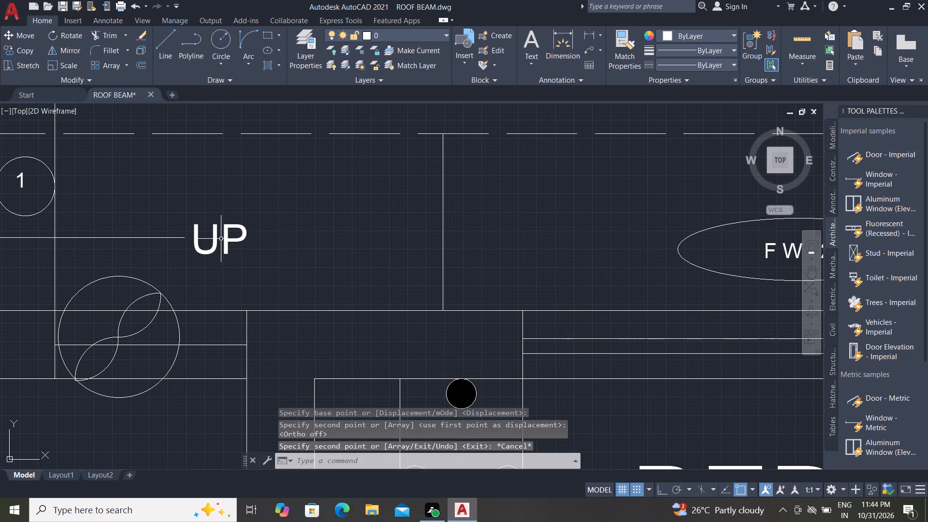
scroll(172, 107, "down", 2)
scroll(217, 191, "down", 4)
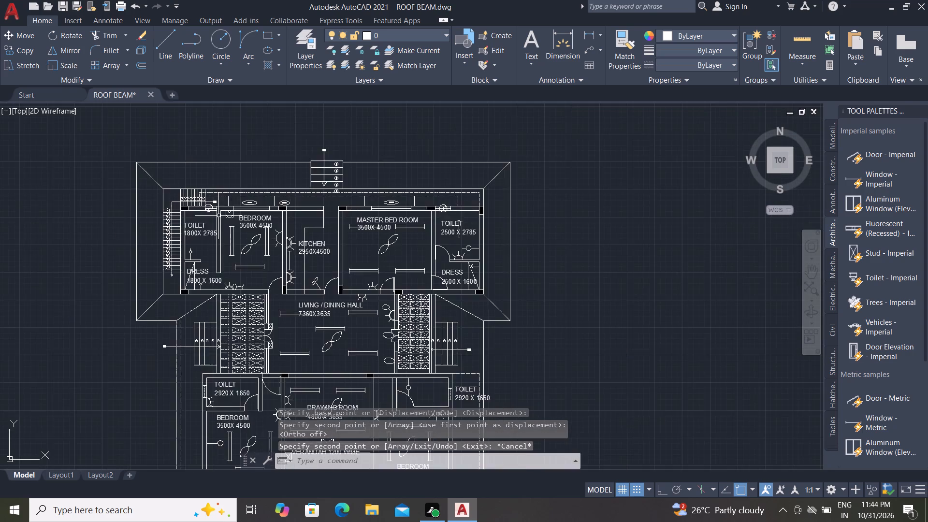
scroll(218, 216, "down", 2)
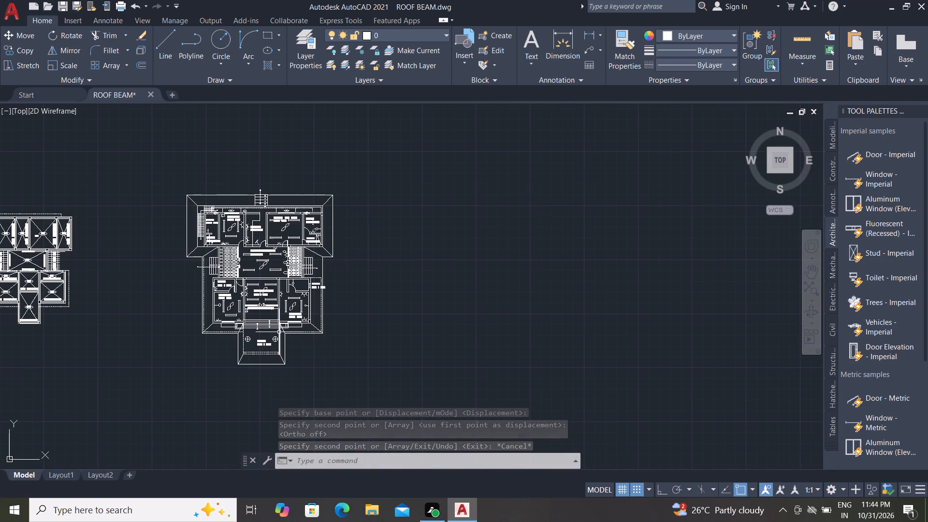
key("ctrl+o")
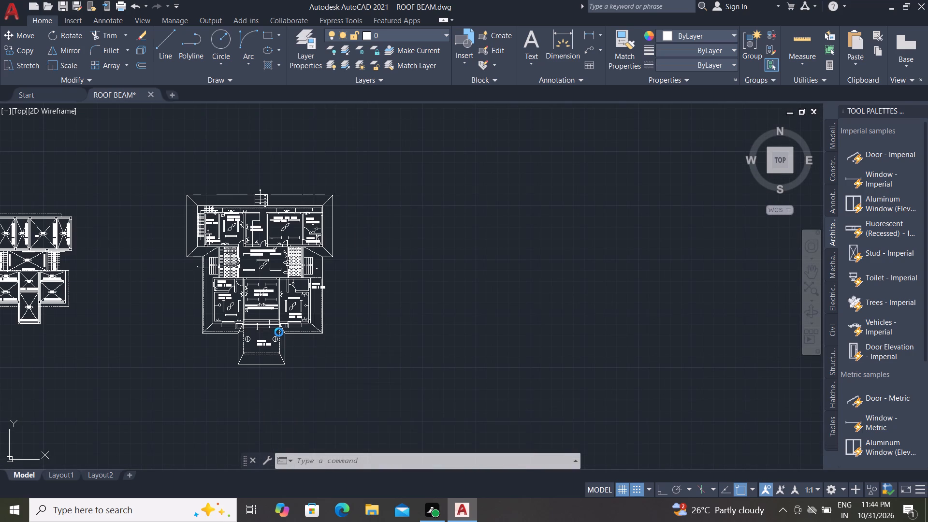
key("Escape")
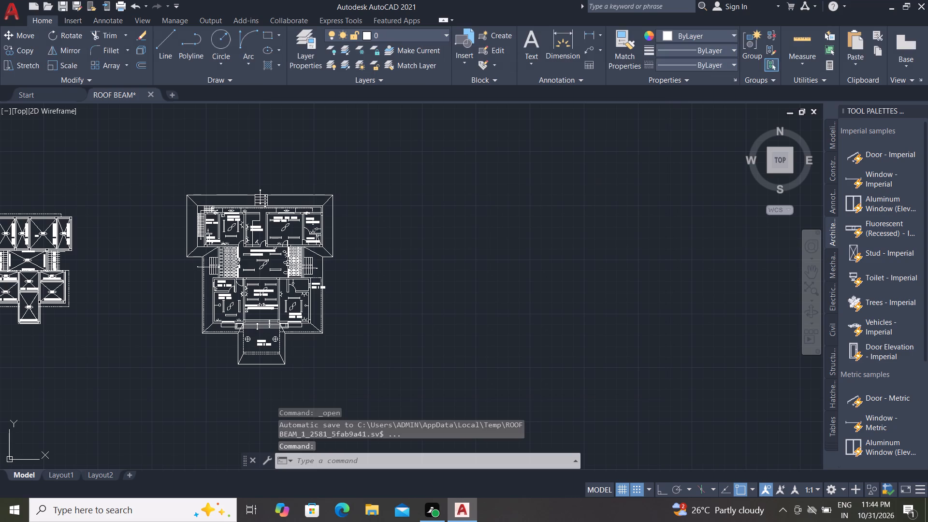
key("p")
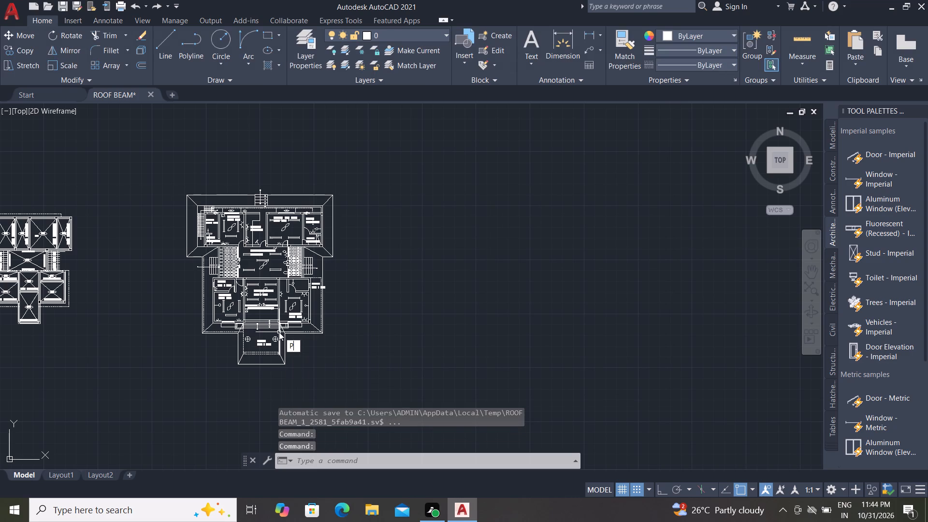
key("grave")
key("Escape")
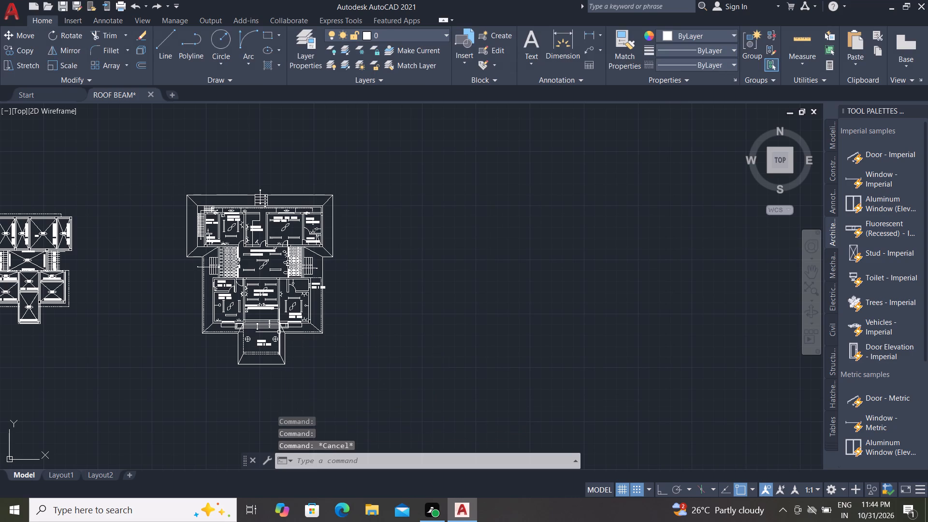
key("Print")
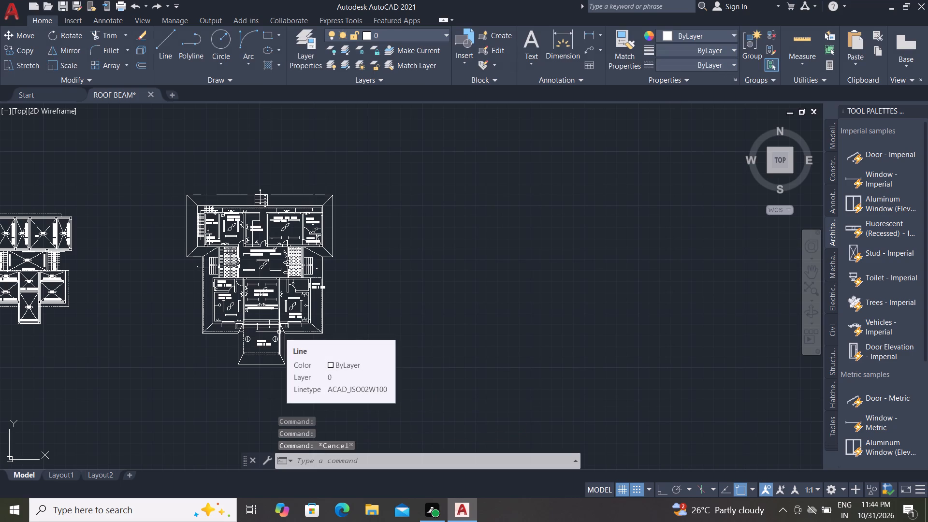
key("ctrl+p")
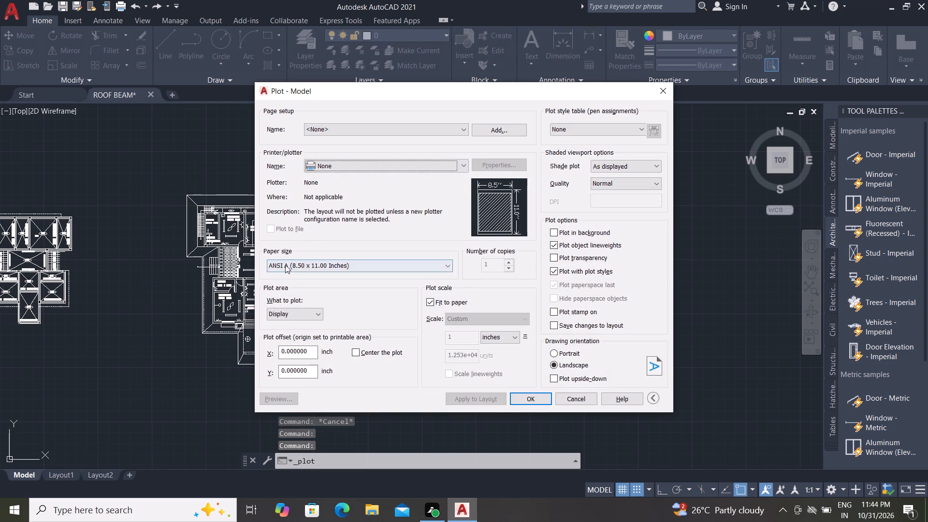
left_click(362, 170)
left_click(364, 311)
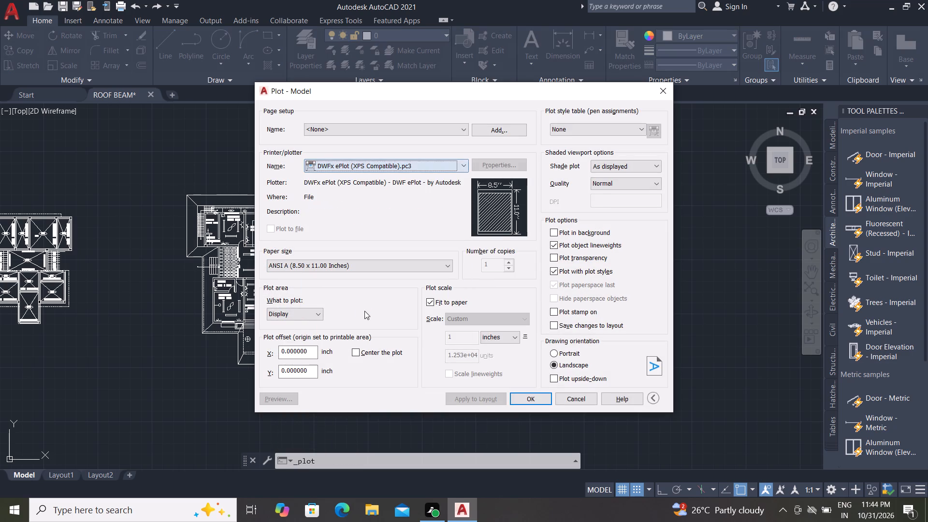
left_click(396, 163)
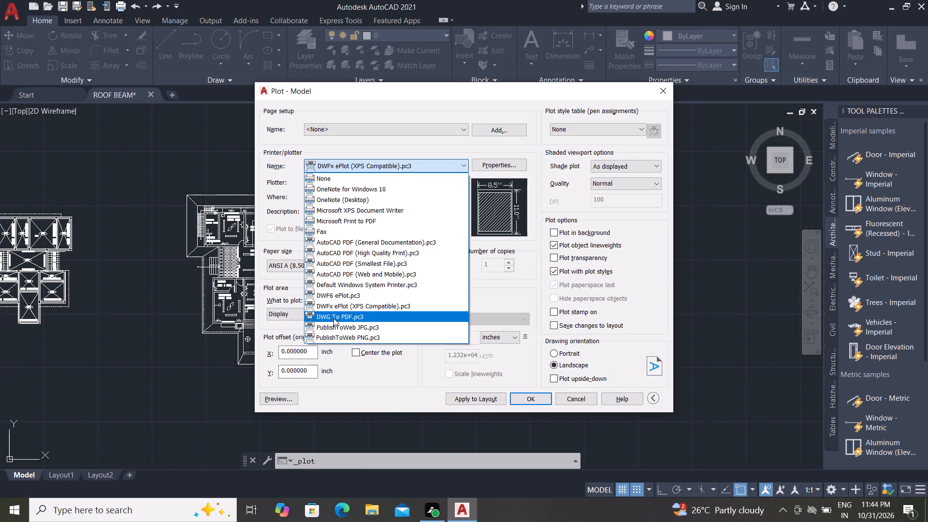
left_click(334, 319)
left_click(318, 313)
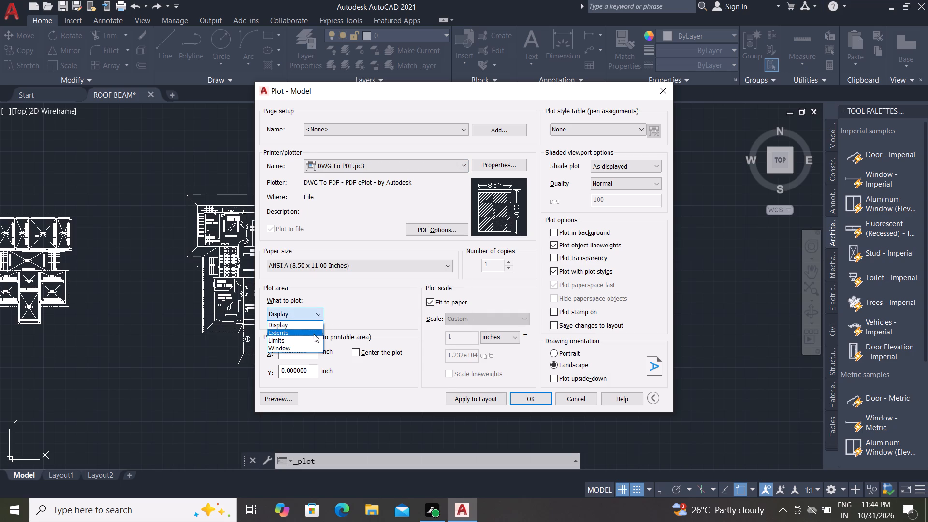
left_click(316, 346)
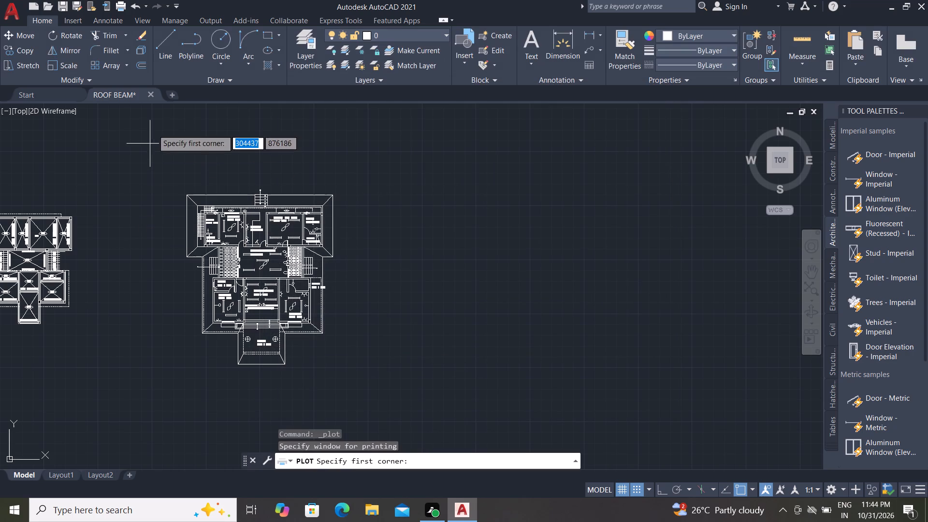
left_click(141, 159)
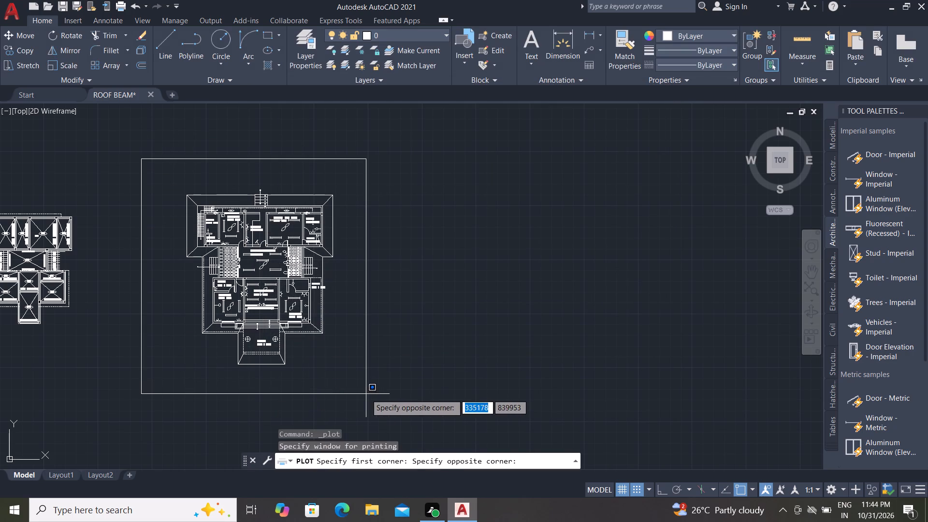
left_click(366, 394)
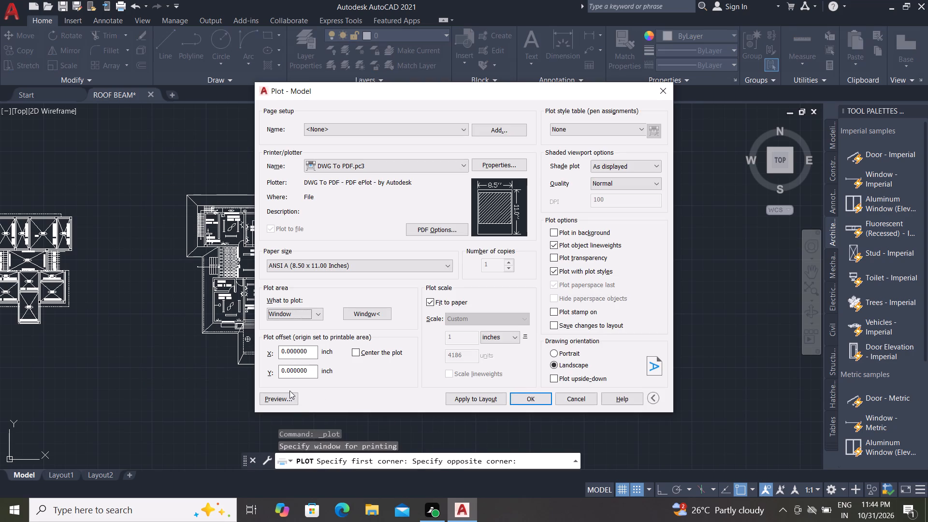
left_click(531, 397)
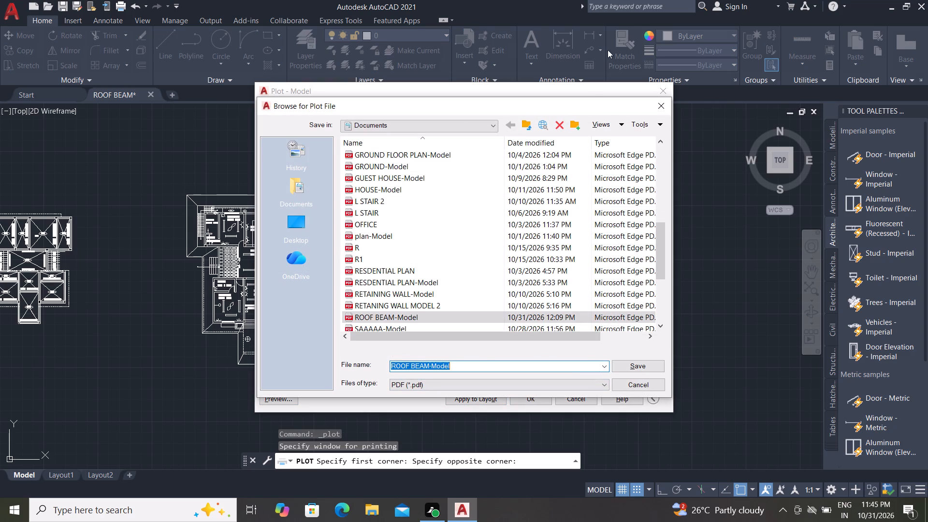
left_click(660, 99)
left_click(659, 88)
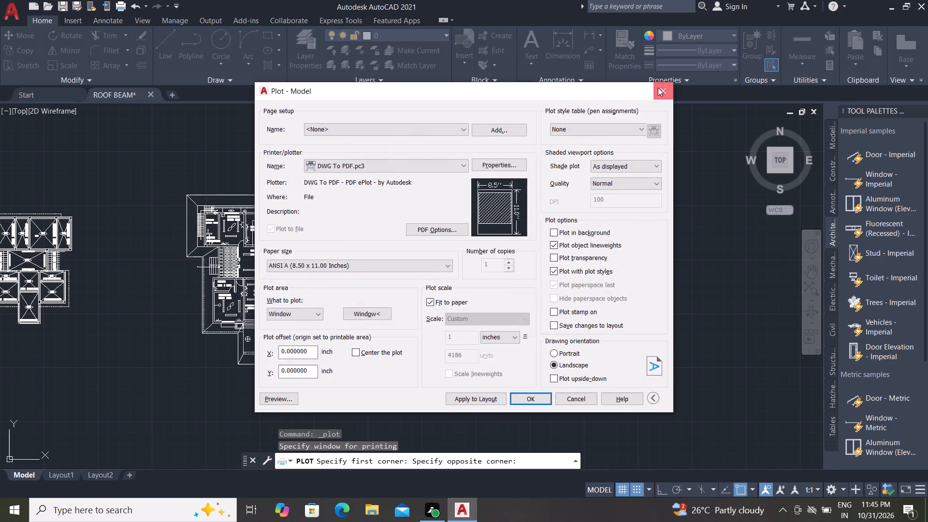
Plot a window enclosing both the roof beam plan and the floor plan with DWG To PDF.pc3, overwriting ROOF BEAM-Model in Documents.
scroll(447, 241, "down", 1)
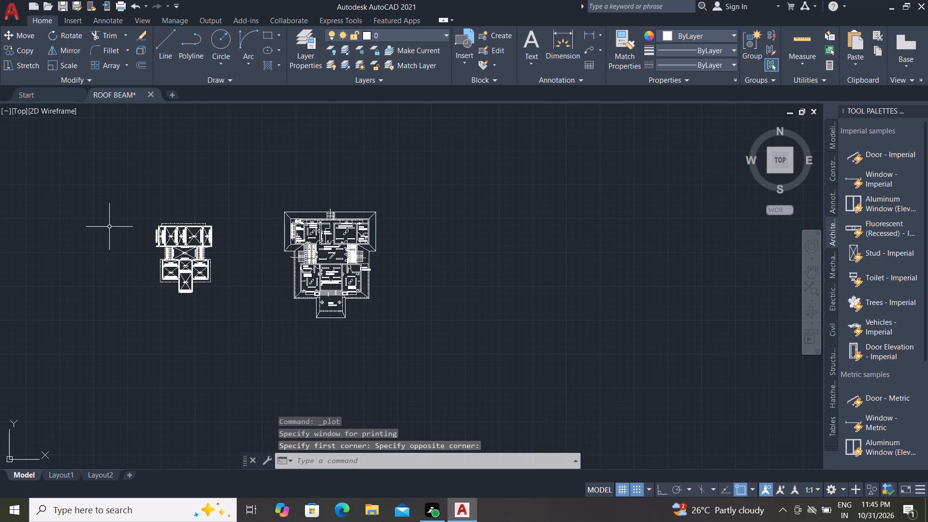
scroll(111, 228, "up", 1)
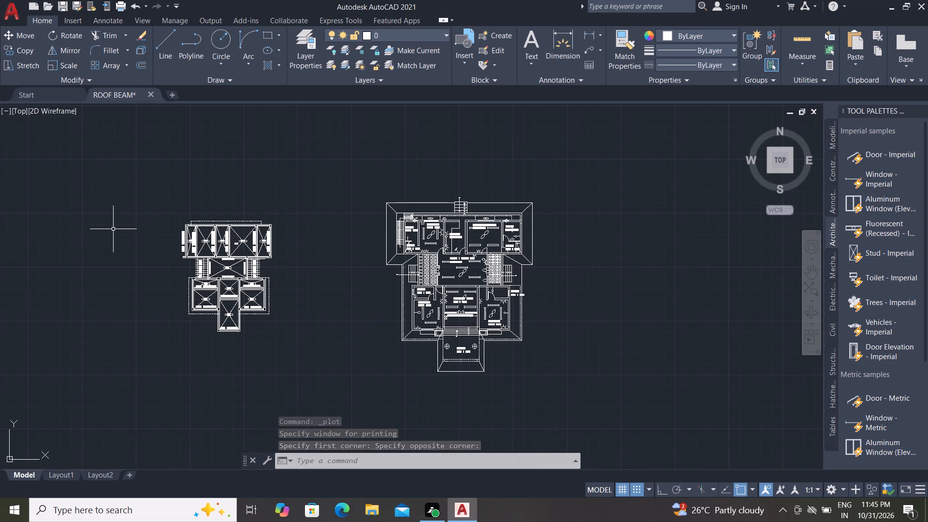
key("ctrl+p")
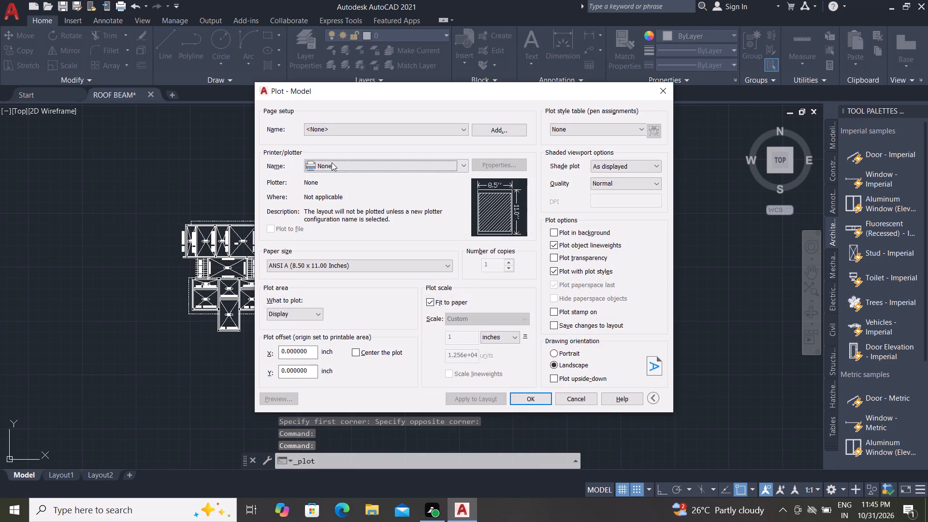
left_click(333, 163)
left_click(340, 312)
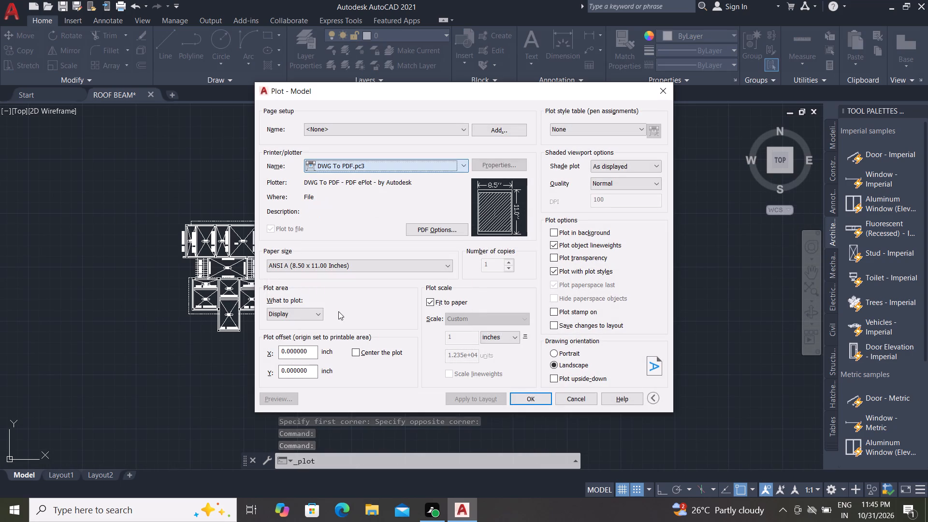
left_click(313, 311)
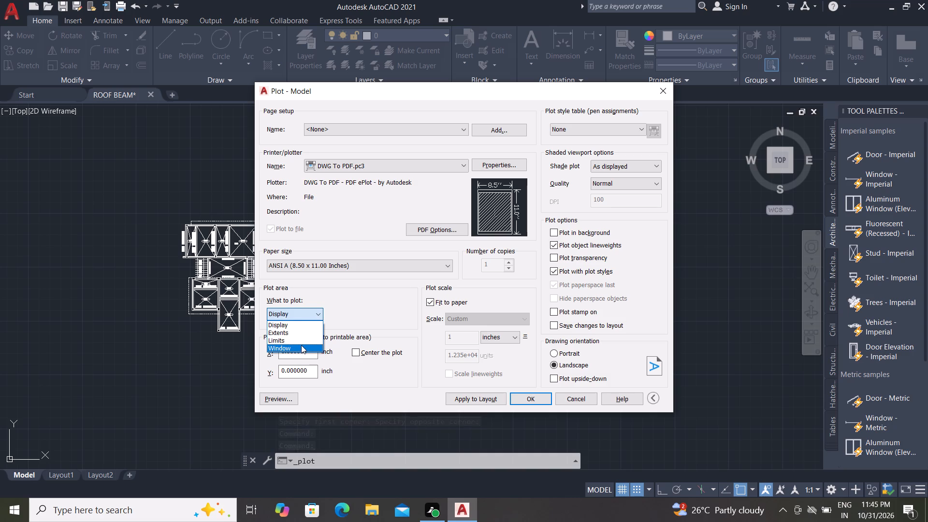
left_click(301, 345)
left_click(131, 161)
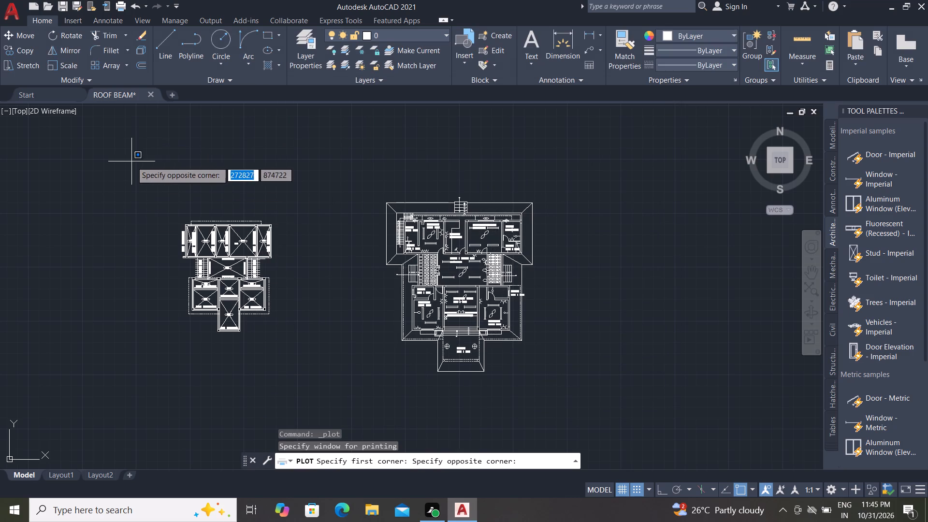
left_click(591, 409)
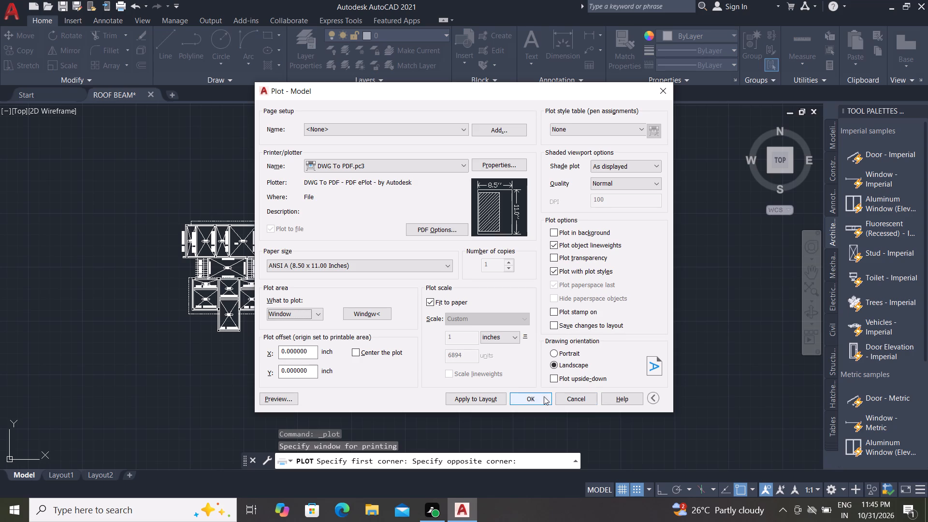
left_click(533, 395)
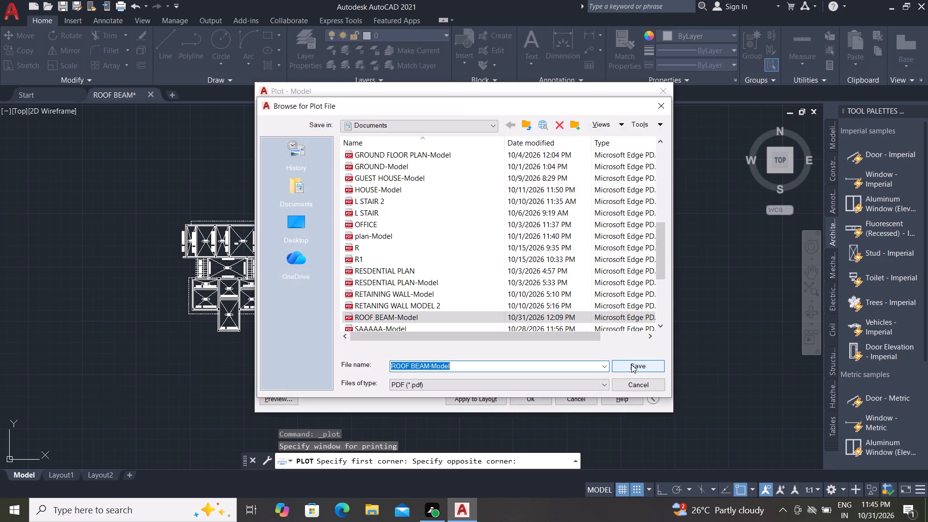
left_click(631, 364)
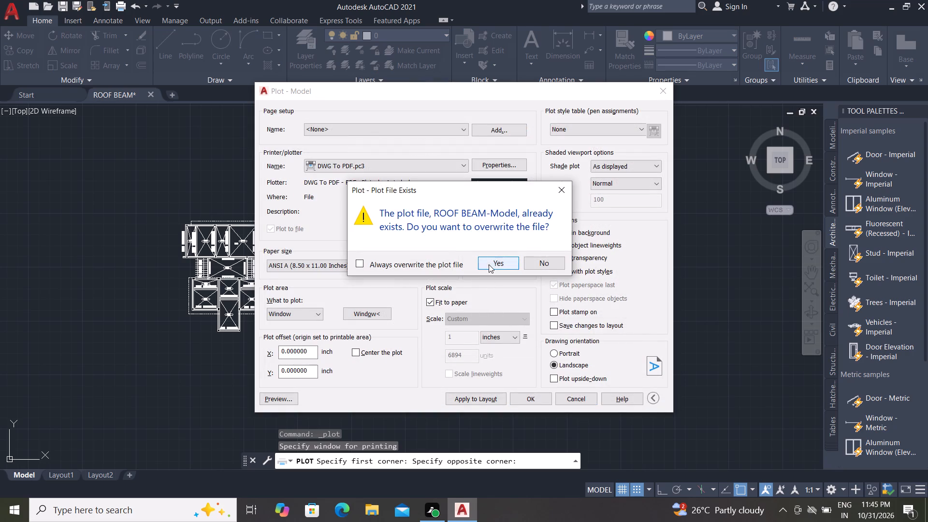
left_click(489, 264)
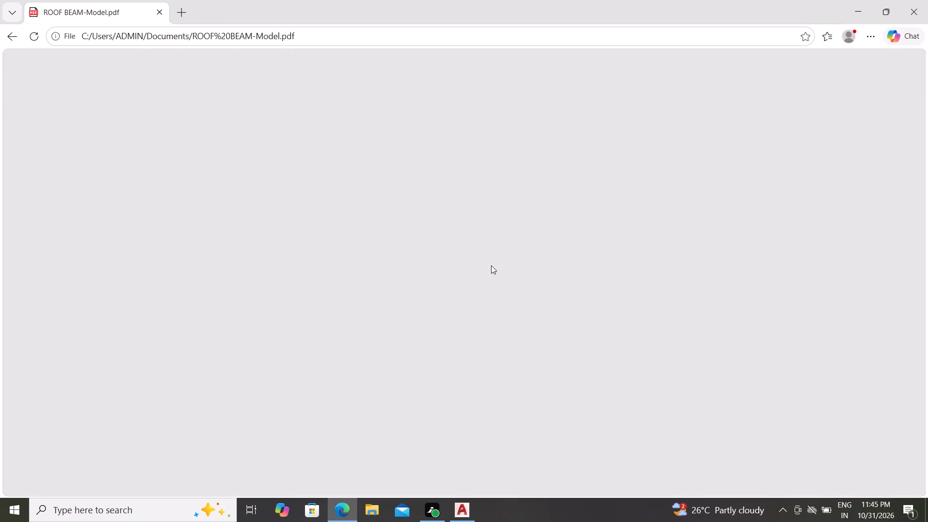
Save a copy of the plotted PDF to the Desktop as ROOF BEAM-Model, replacing the existing file.
scroll(429, 309, "down", 2)
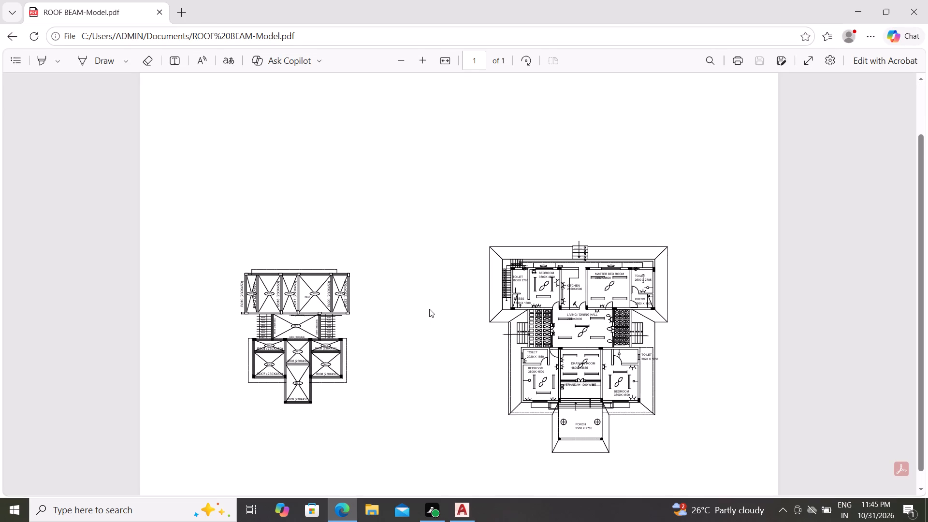
left_click(782, 56)
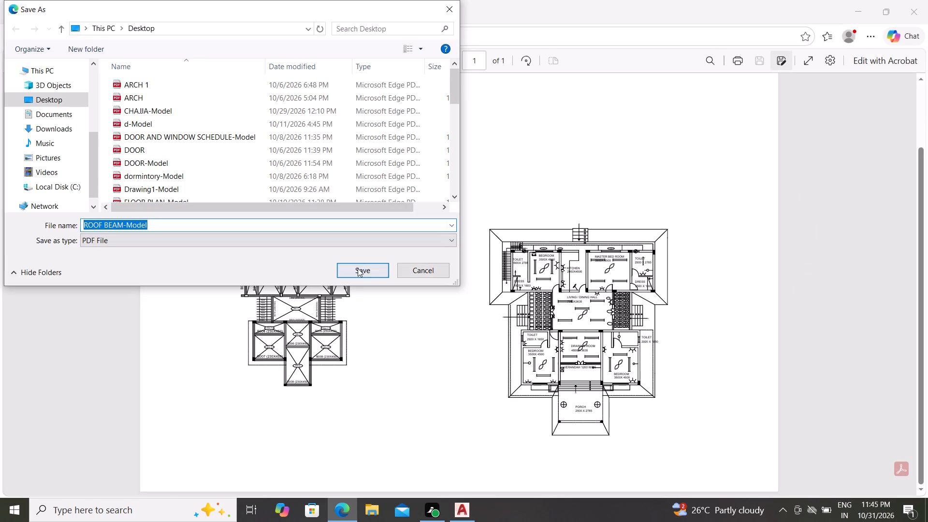
left_click(358, 268)
left_click(485, 248)
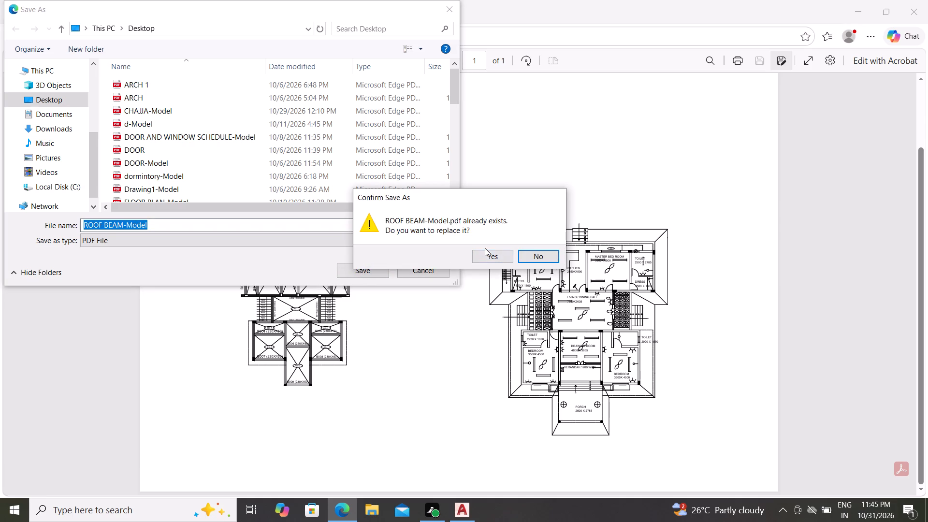
left_click(495, 261)
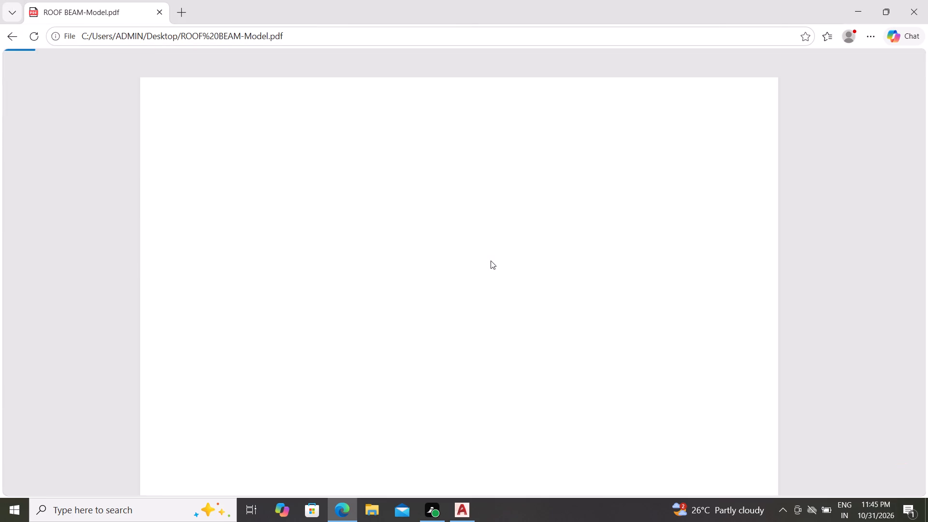
Switch back to AutoCAD and save the drawing as ROOF BEAM in Documents, in AutoCAD 2018 format, replacing the existing file.
left_click(462, 503)
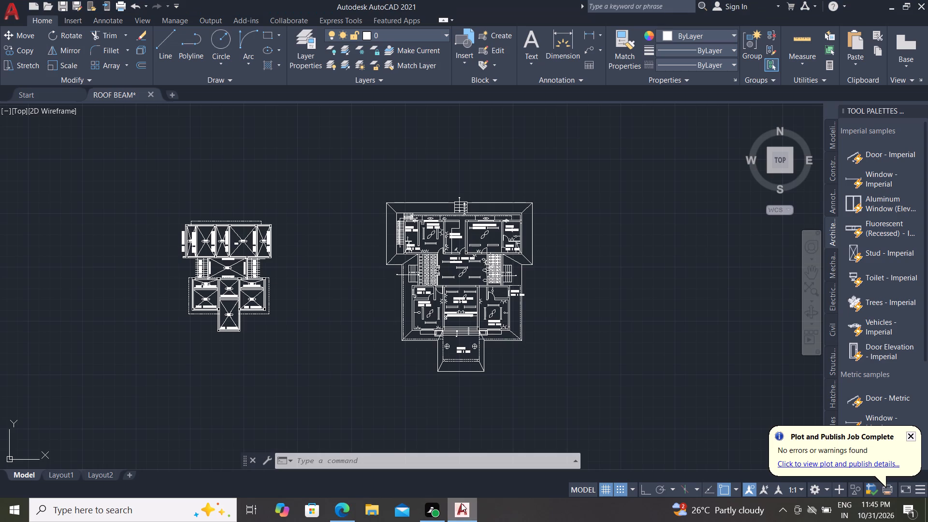
left_click(77, 5)
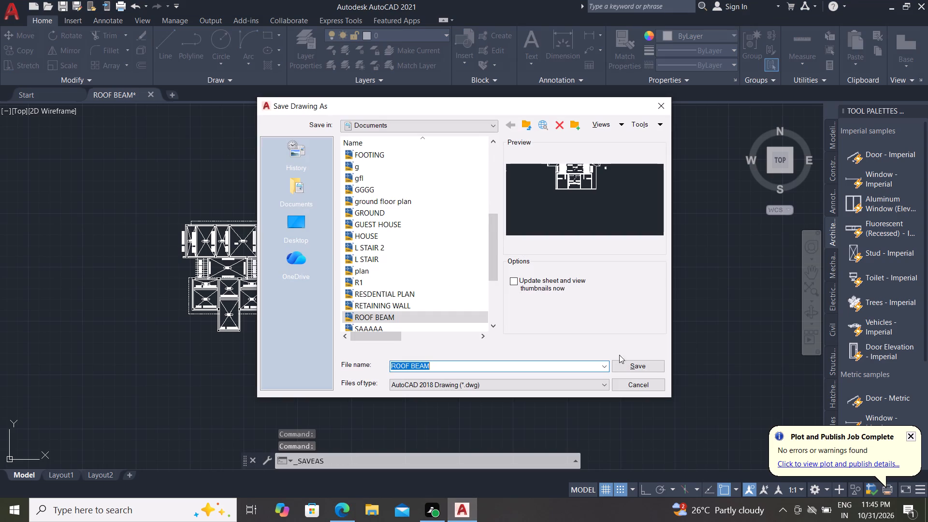
left_click(639, 364)
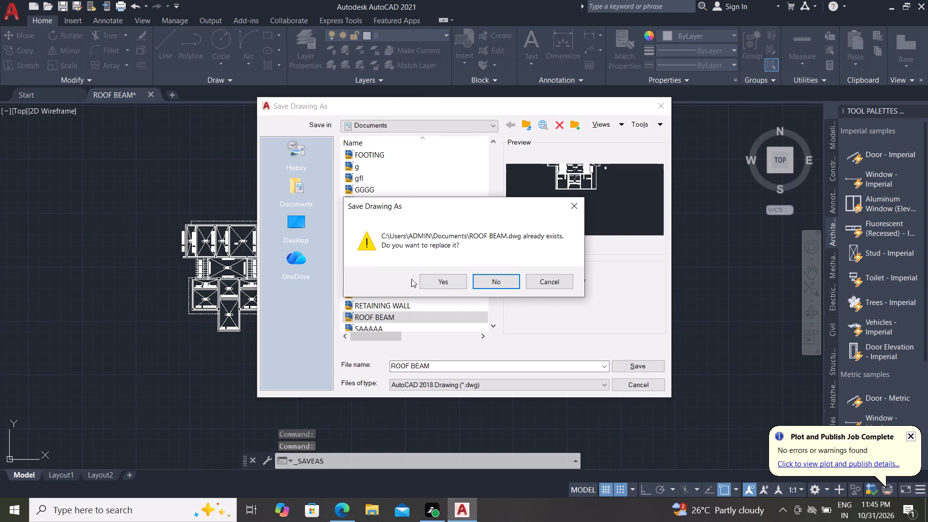
left_click(422, 282)
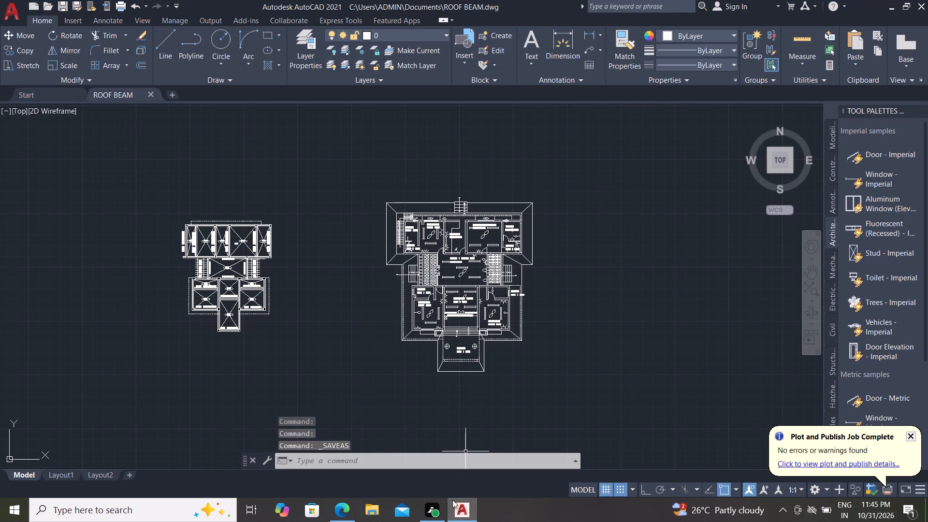
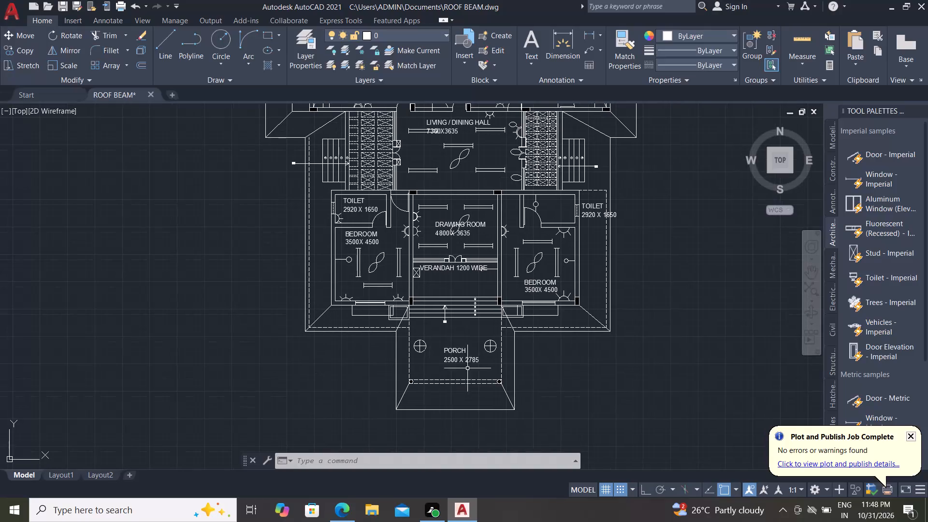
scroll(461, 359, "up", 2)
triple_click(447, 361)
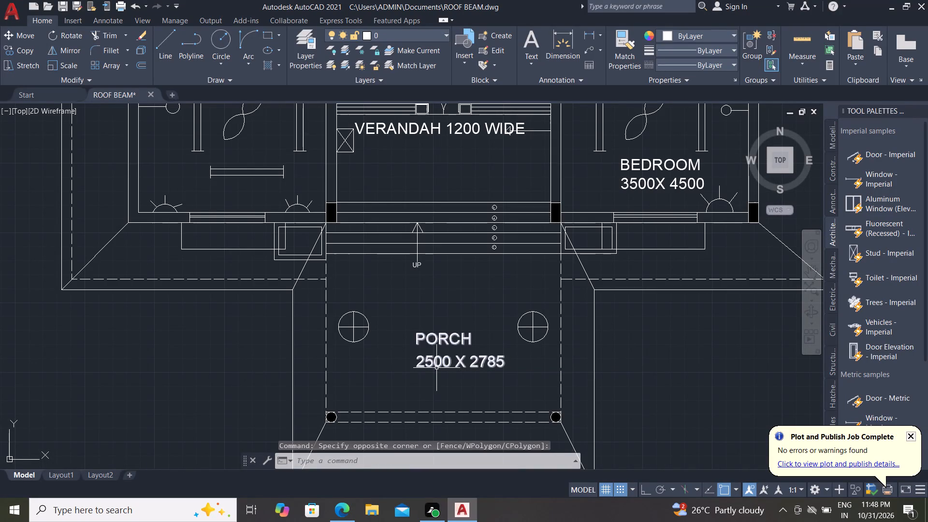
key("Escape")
Set the text height of the DRESS line to 150 in the 1800 X 1600 dressing room label.
scroll(449, 390, "down", 4)
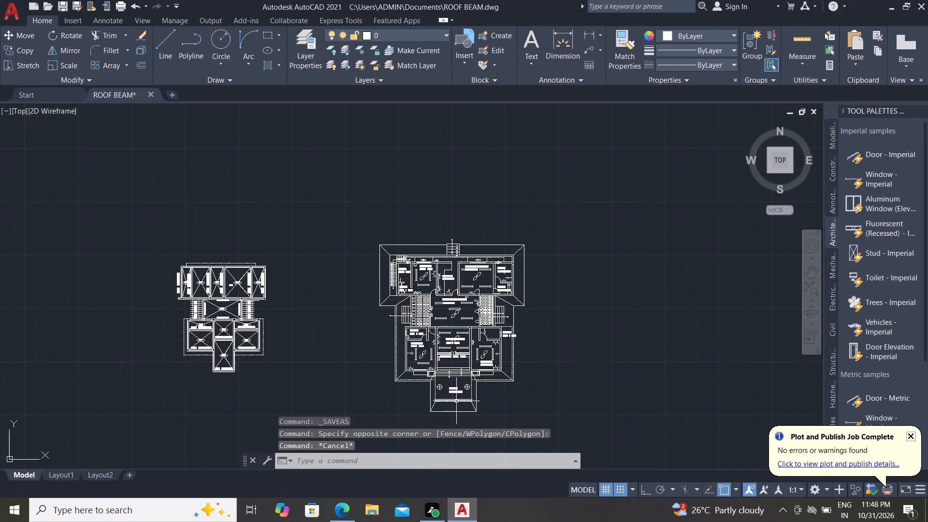
scroll(400, 278, "up", 6)
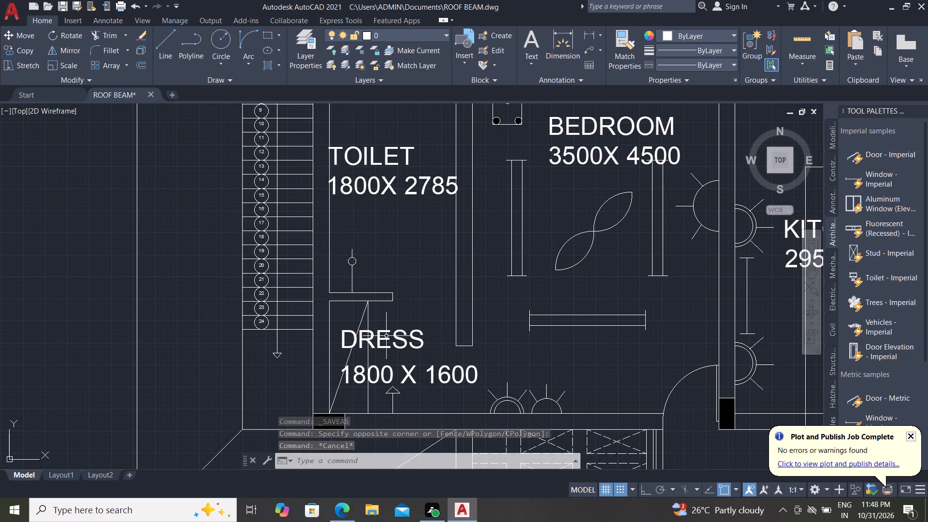
triple_click(386, 336)
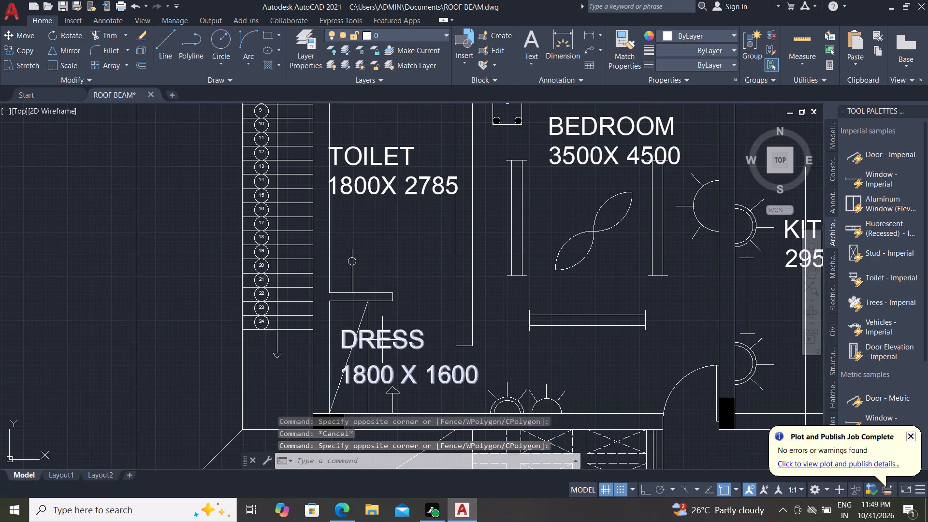
triple_click(382, 340)
scroll(410, 275, "down", 1)
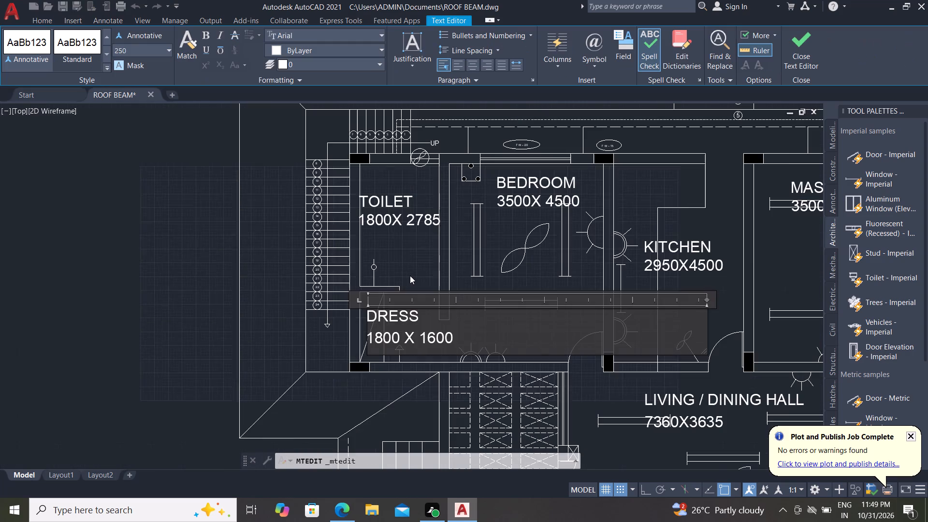
scroll(423, 331, "up", 2)
triple_click(423, 305)
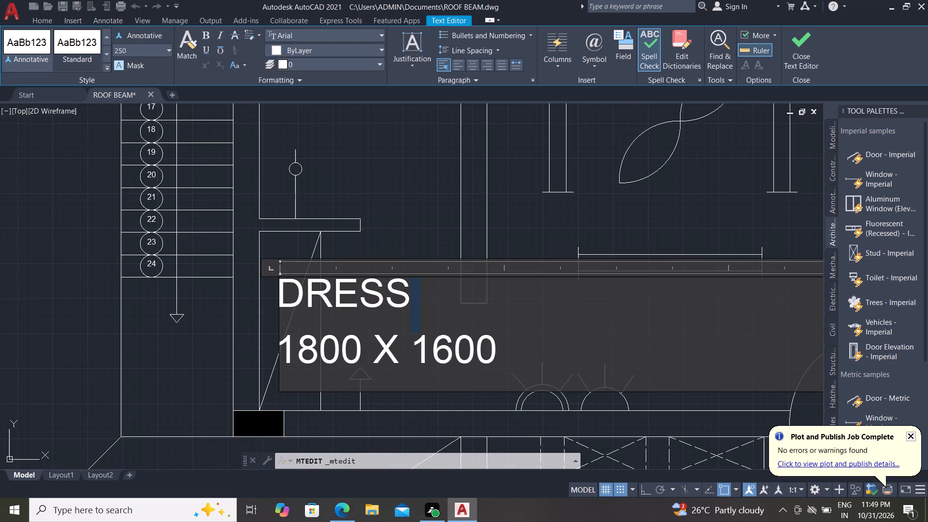
left_click(135, 55)
key("BackSpace")
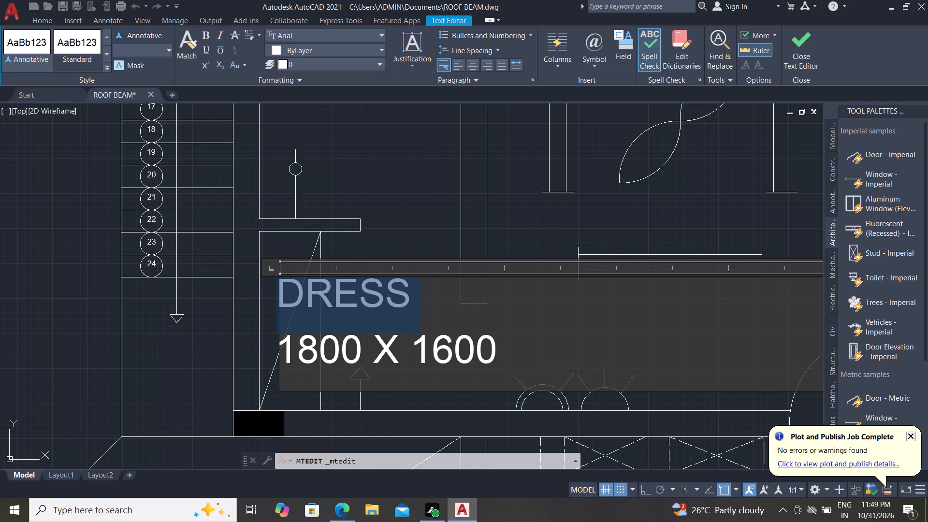
key("1")
type("50")
key("Return")
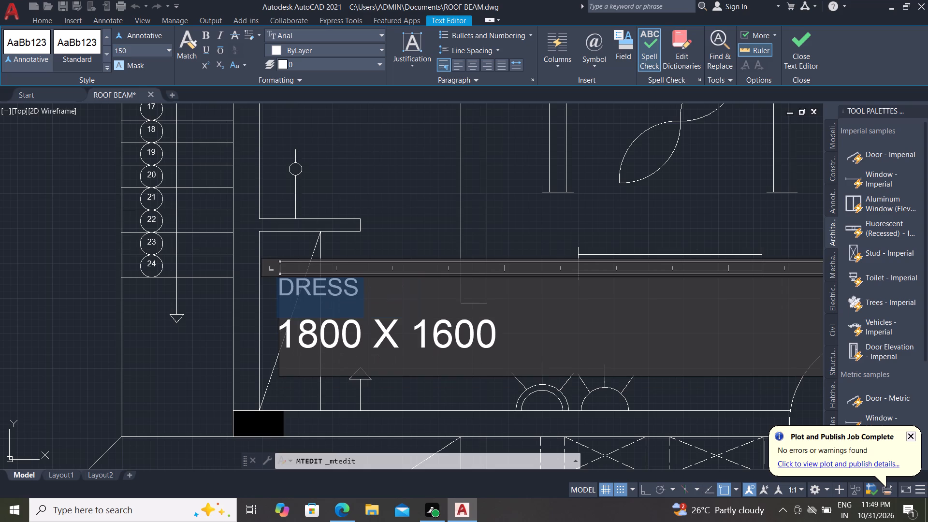
Set the text height of that label's 1800 X 1600 line to 150 and finish editing the text.
double_click(526, 337)
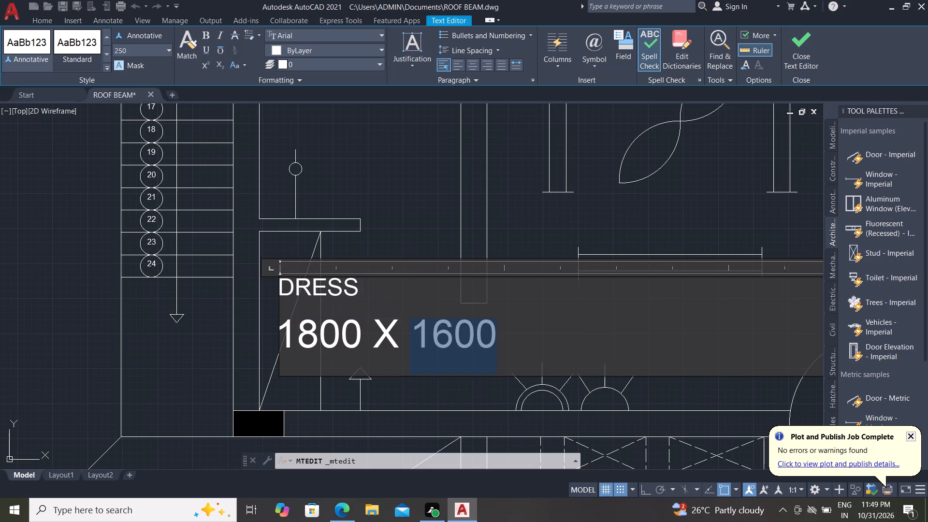
left_click(526, 337)
left_click(132, 47)
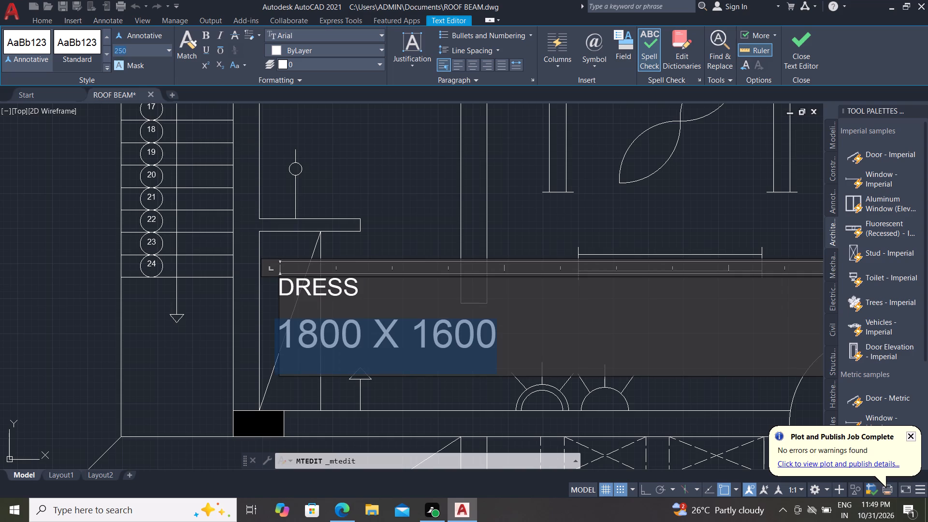
key("BackSpace")
key("1")
key("5")
key("0")
key("shift+Return")
scroll(132, 47, "up", 1)
left_click(365, 192)
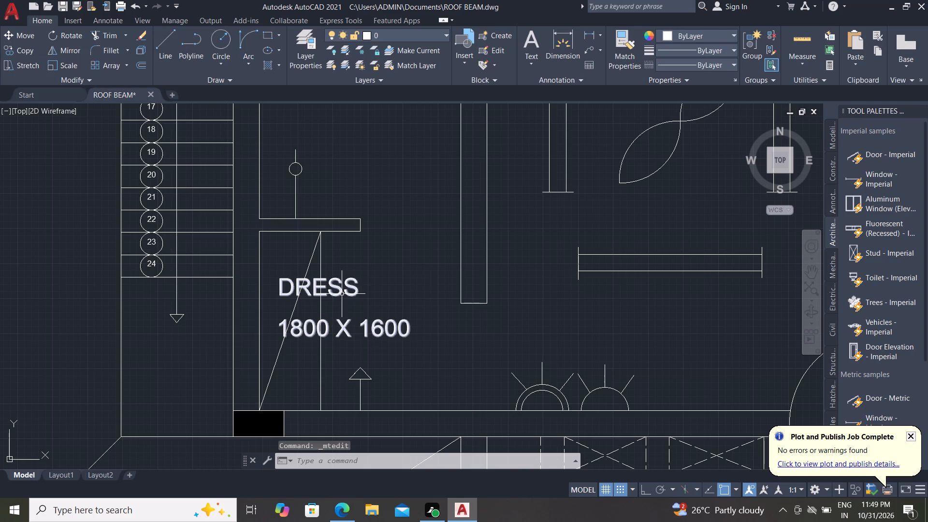
Move the 1800 X 1600 DRESS label about 513 units east, clear of the diagonal line in the room.
left_click(341, 293)
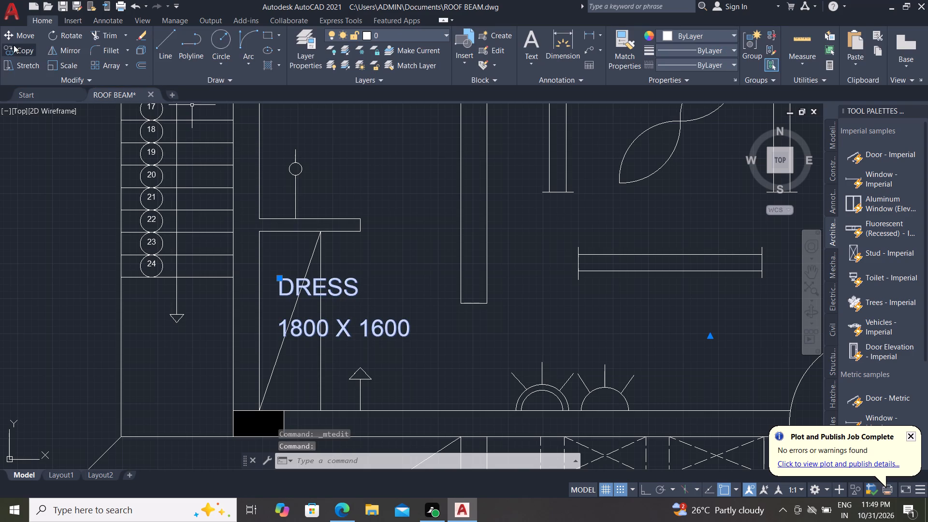
left_click(18, 34)
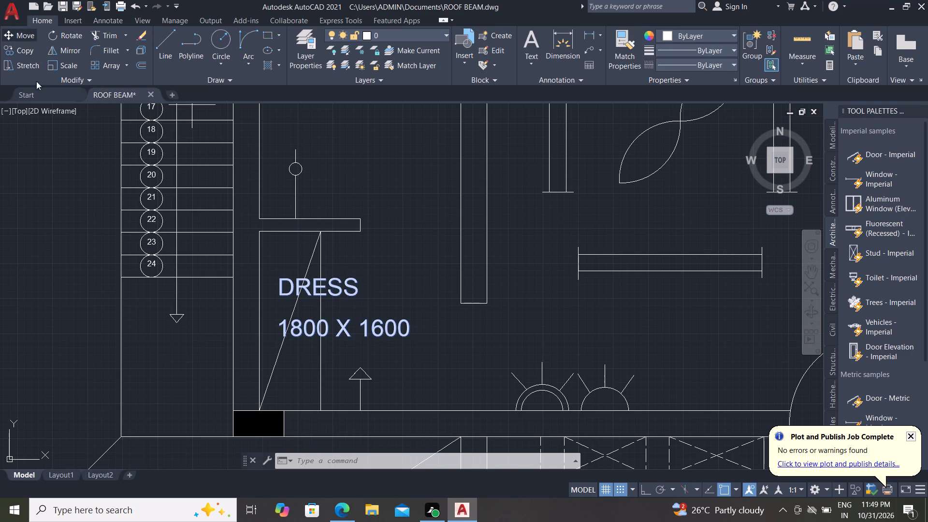
left_click(313, 281)
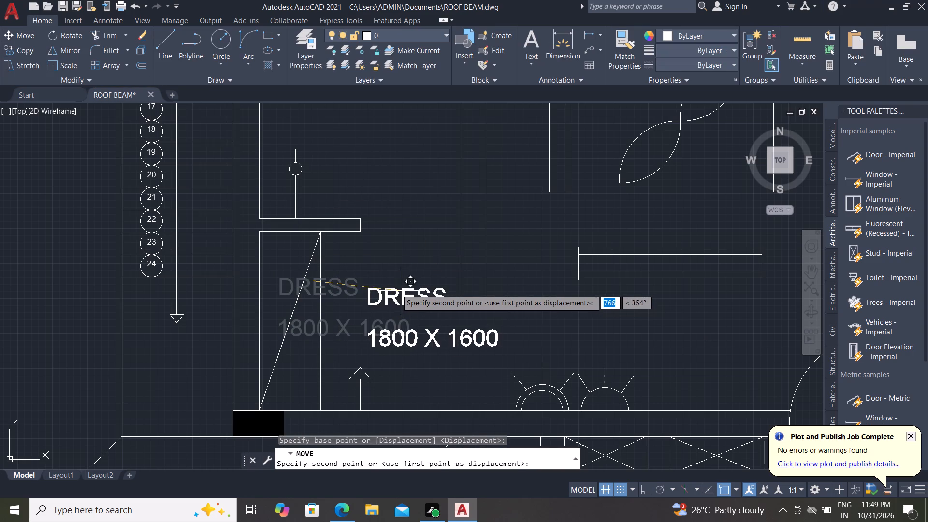
left_click(371, 284)
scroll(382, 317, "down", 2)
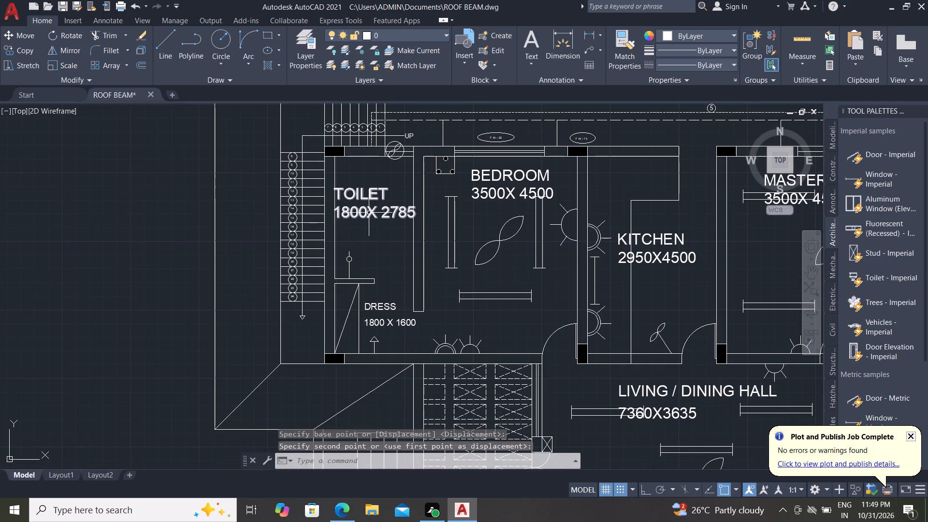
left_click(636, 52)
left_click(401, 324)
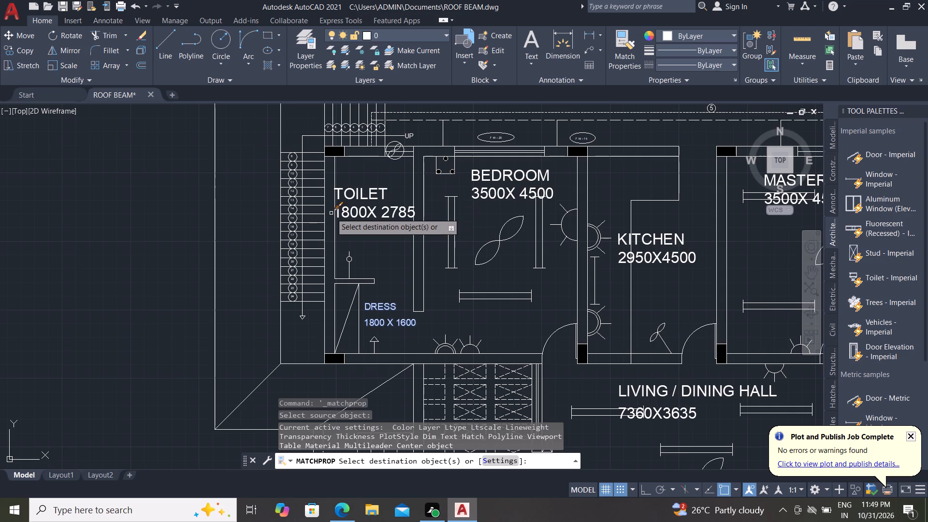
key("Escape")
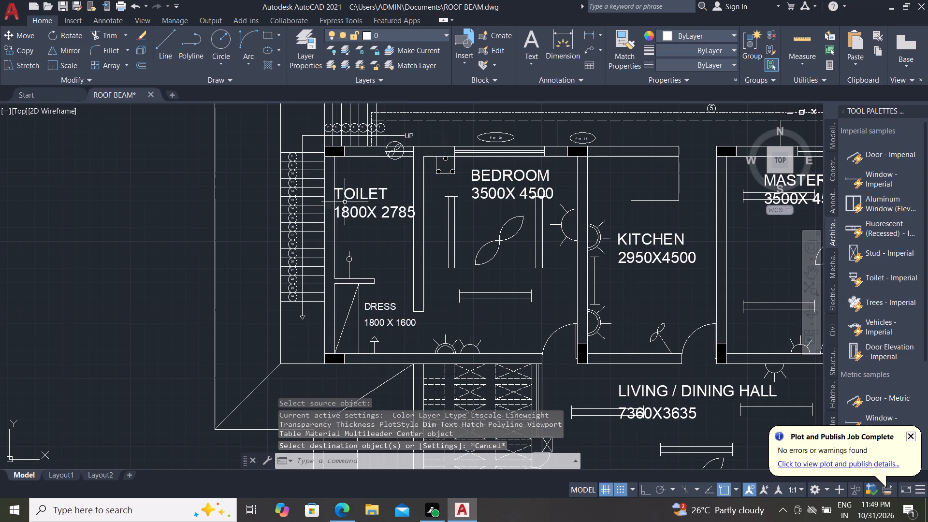
Set the overall text height of the 2500 X 1600 DRESS label to 150 in its properties.
scroll(343, 215, "down", 2)
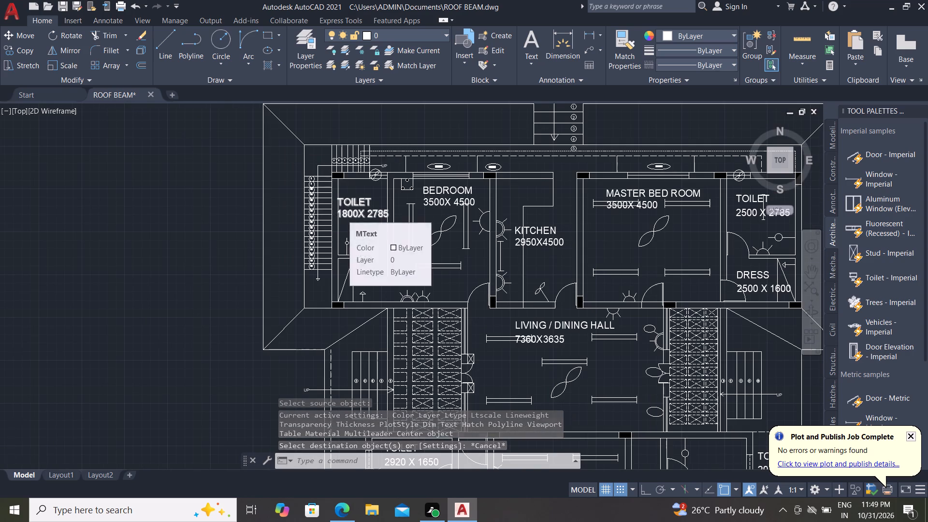
scroll(612, 257, "up", 2)
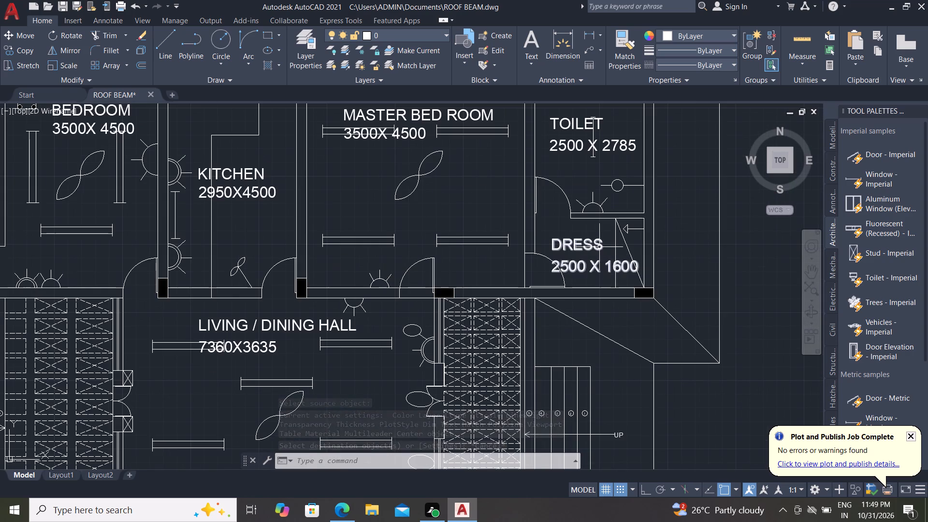
triple_click(599, 247)
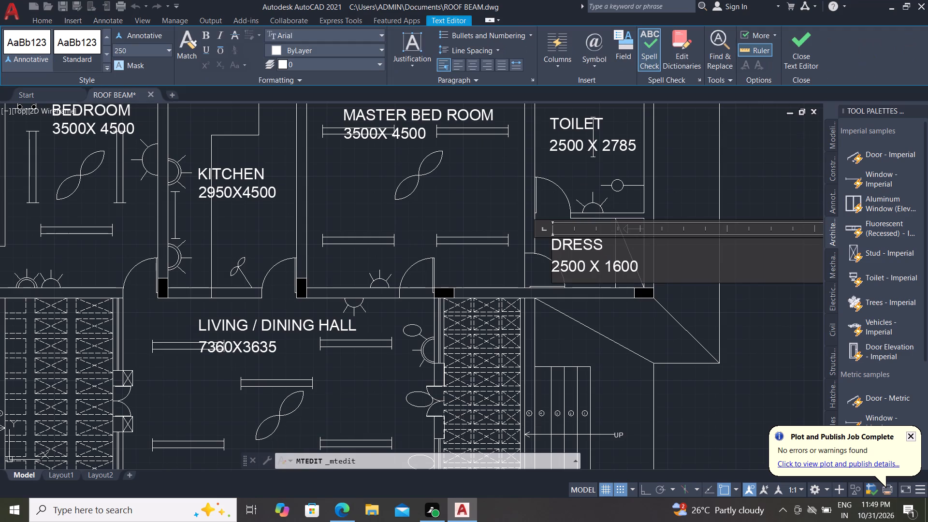
left_click(461, 201)
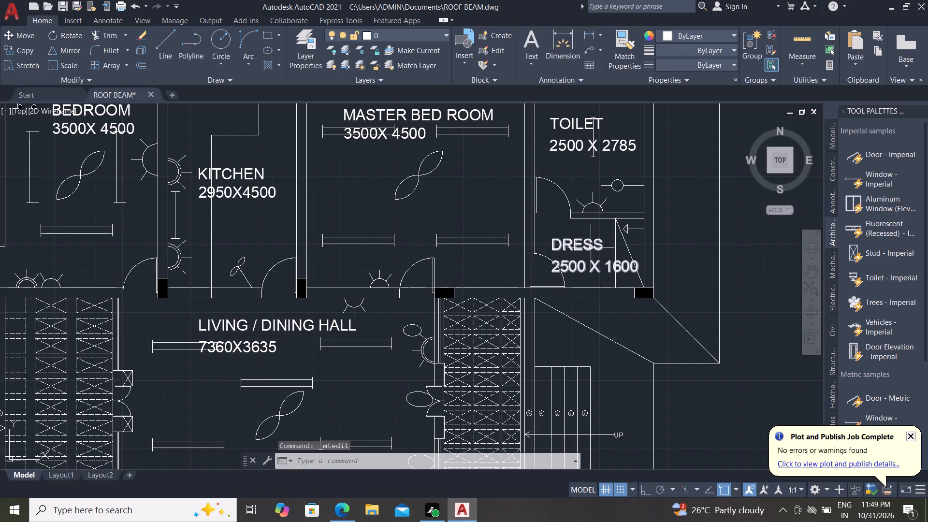
left_click(589, 246)
key("p")
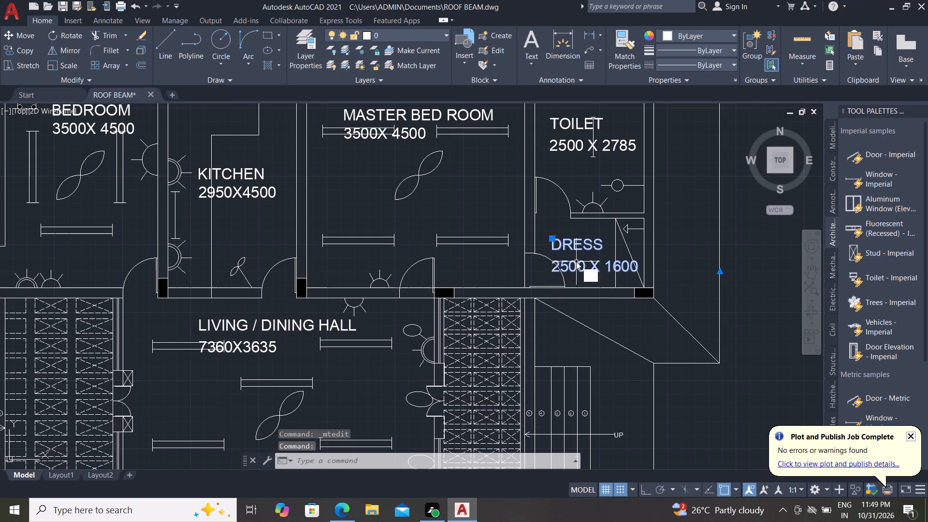
type("R")
key("space")
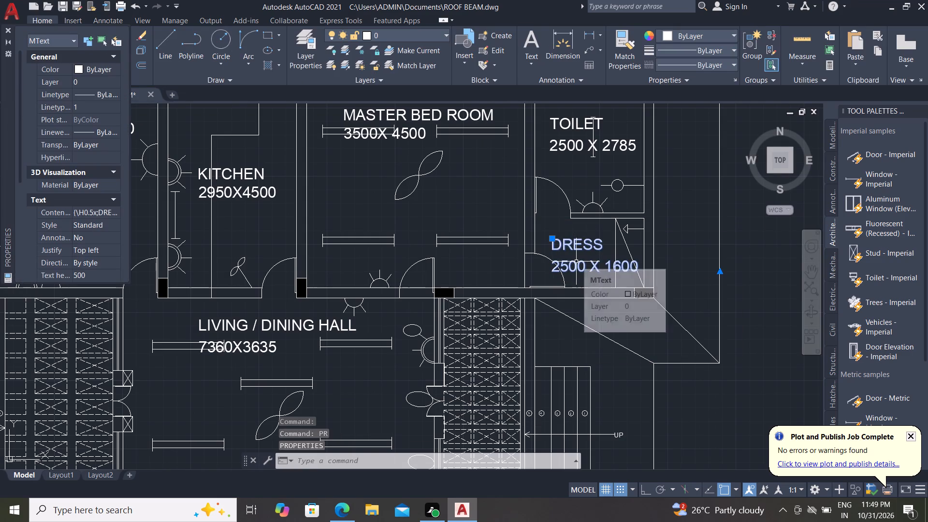
scroll(78, 226, "down", 2)
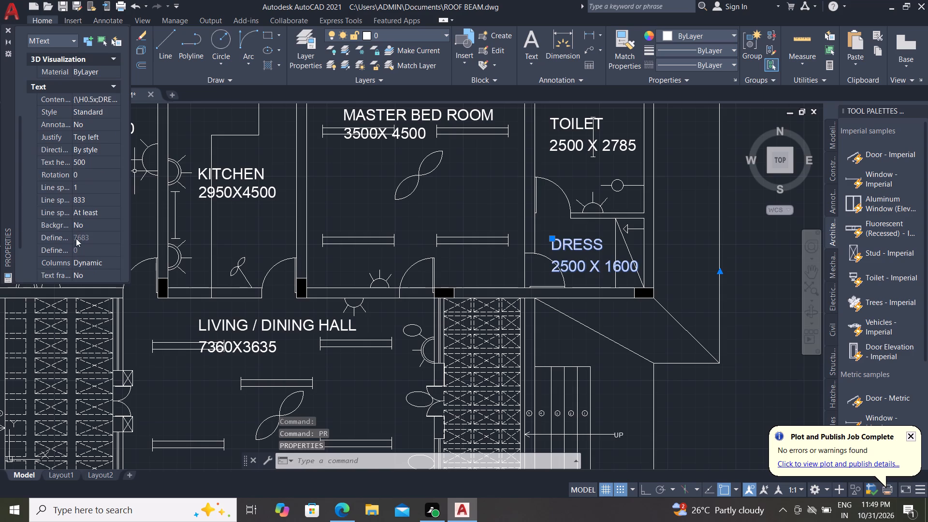
scroll(76, 246, "down", 2)
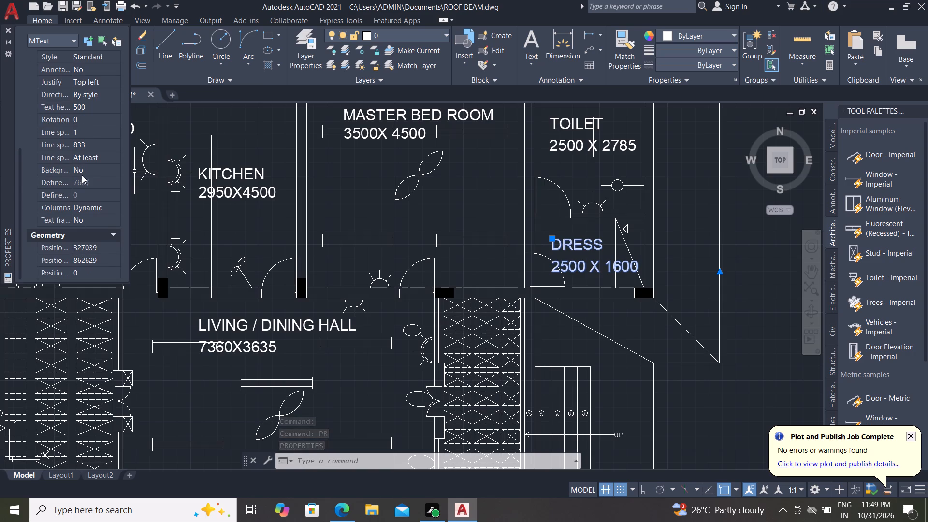
scroll(88, 147, "up", 1)
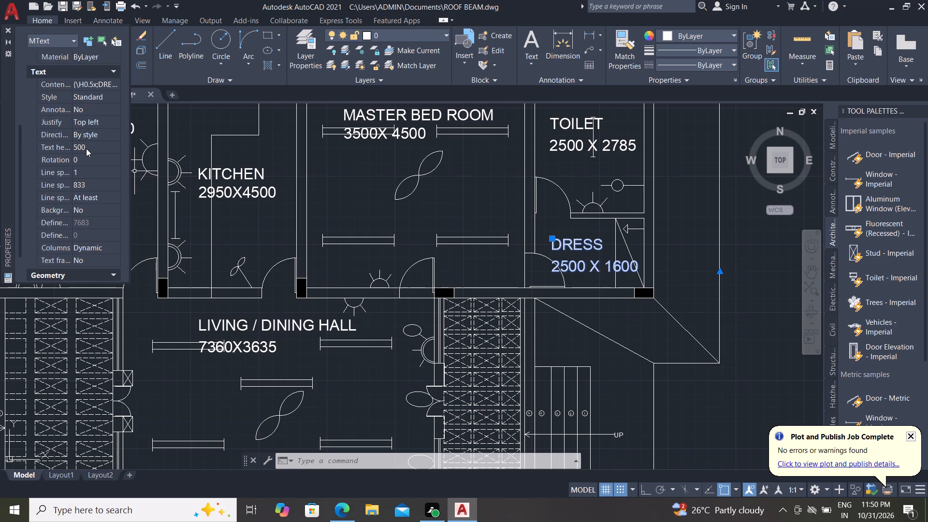
left_click(91, 146)
key("BackSpace")
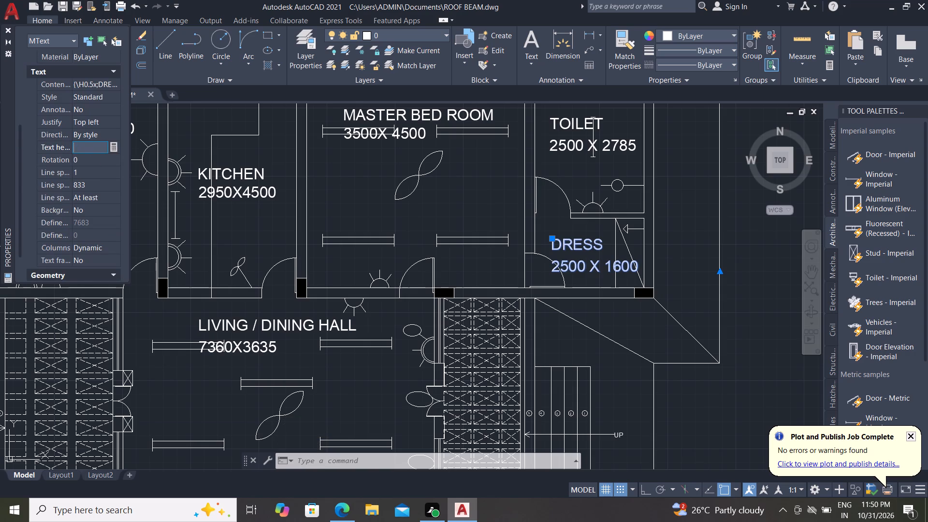
key("1")
key("5")
key("0")
key("Return")
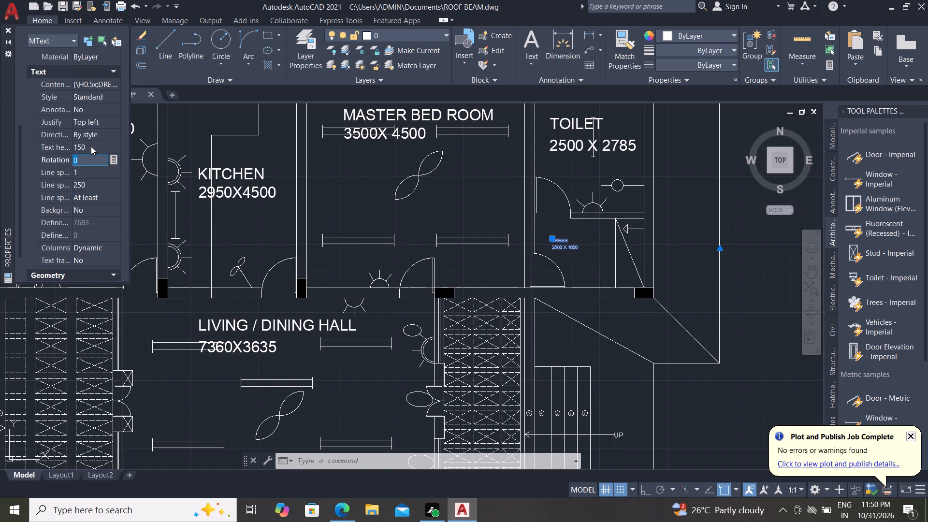
left_click(9, 27)
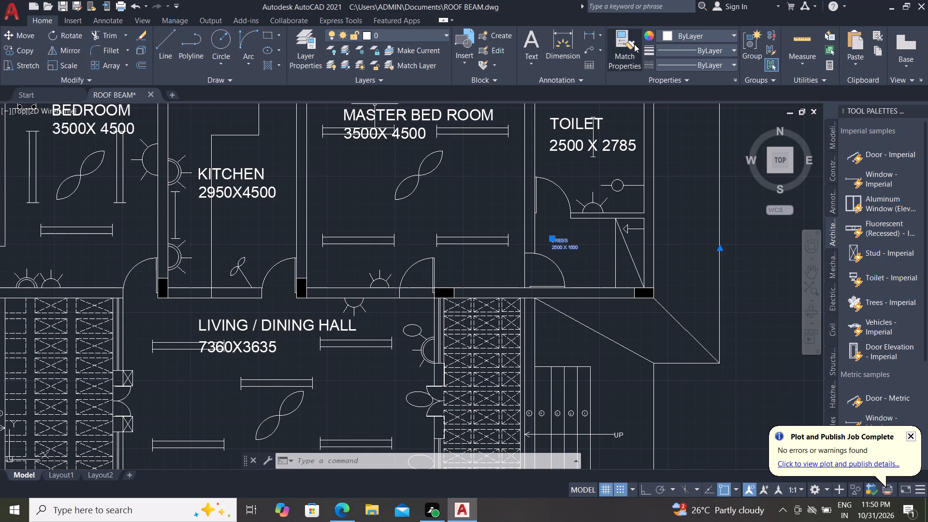
Match the properties of the 2500 X 1600 DRESS label onto the 1800 X 1600 DRESS label.
left_click(631, 43)
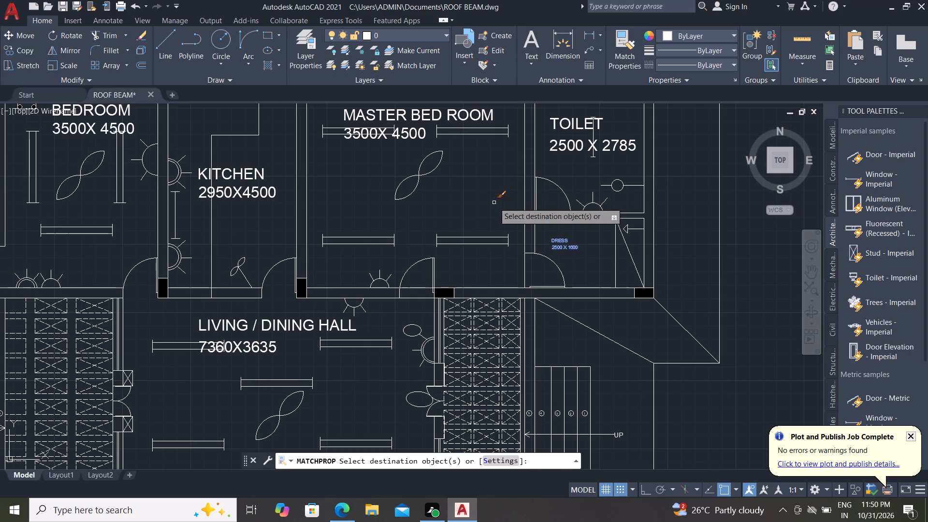
key("Escape")
middle_click_drag(531, 260, 659, 311)
left_click(626, 57)
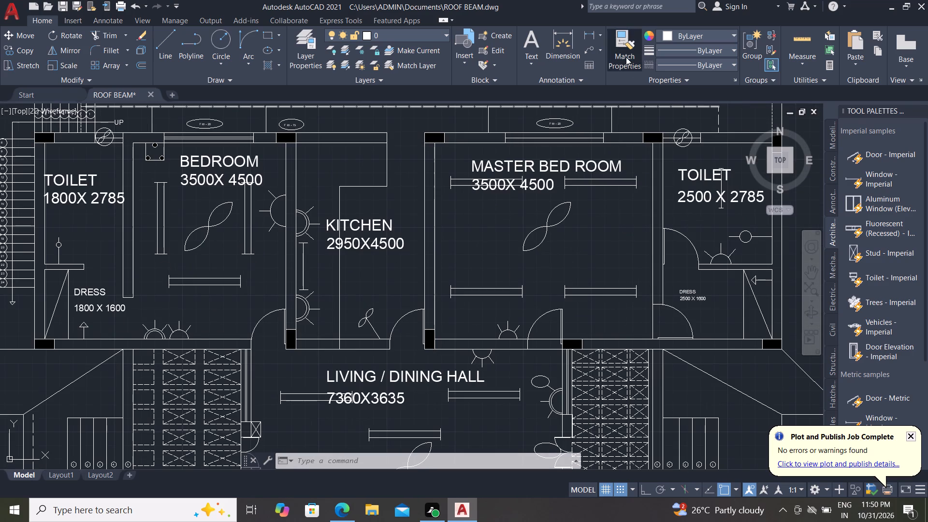
left_click(686, 290)
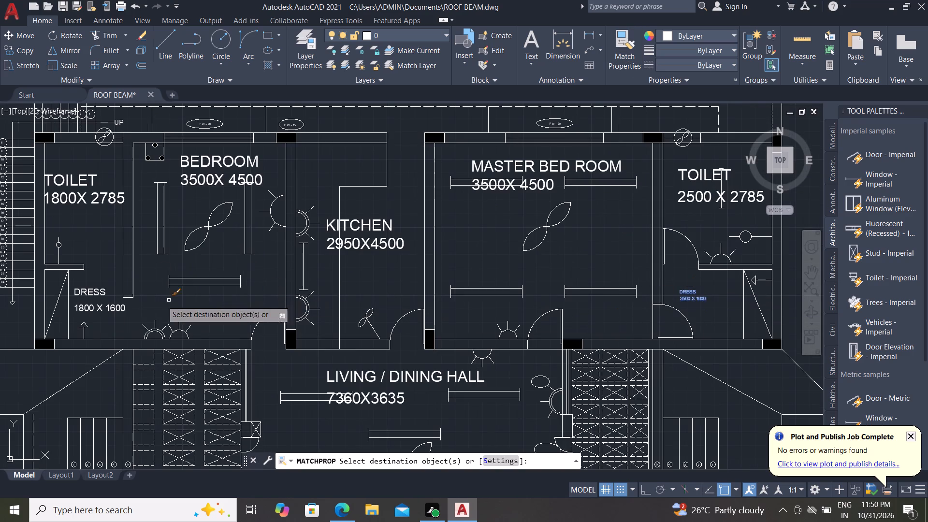
left_click(95, 296)
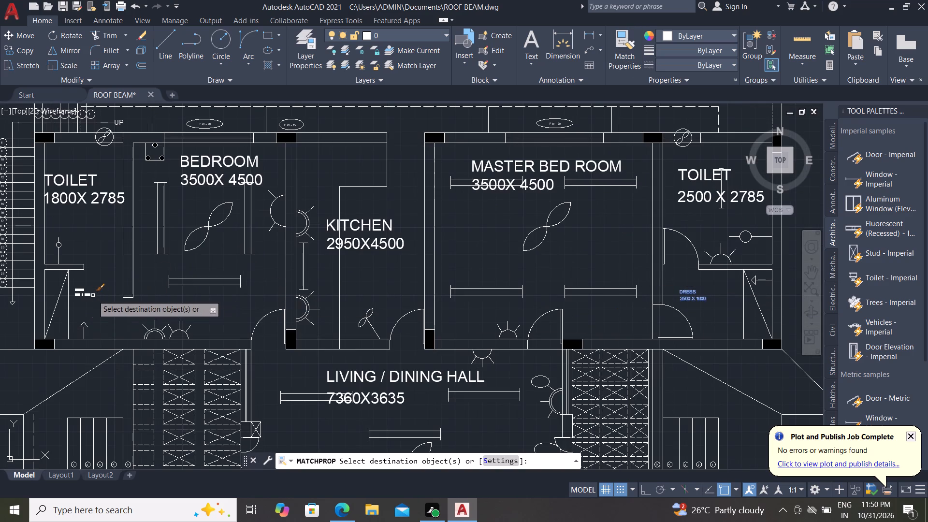
key("Escape")
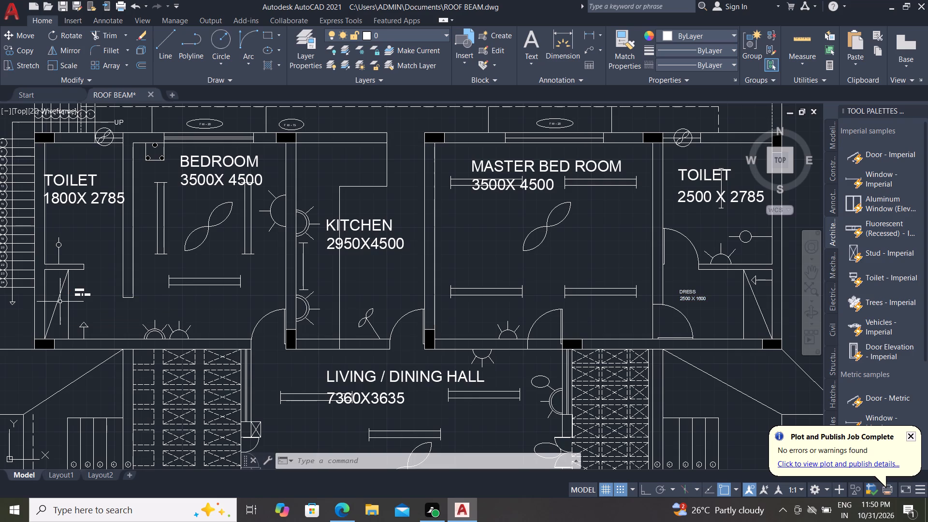
Match the 2500 X 1600 DRESS label's properties onto the northern block's two TOILET, MASTER BED ROOM, KITCHEN, BEDROOM and the LIVING / DINING HALL labels.
left_click(630, 43)
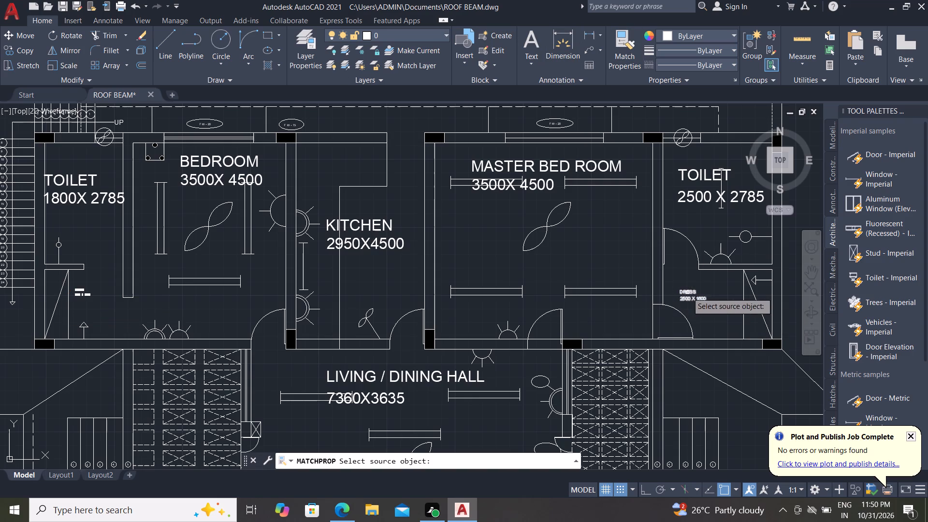
left_click(687, 292)
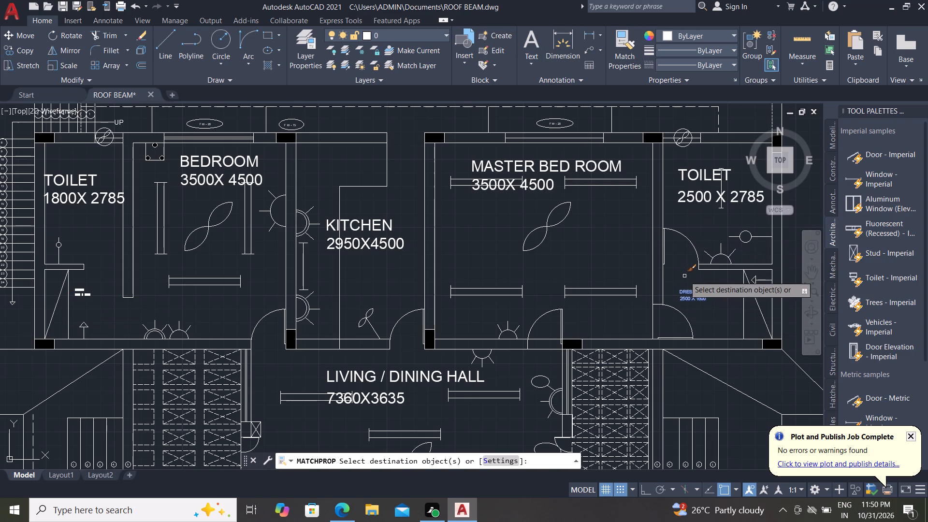
left_click(696, 191)
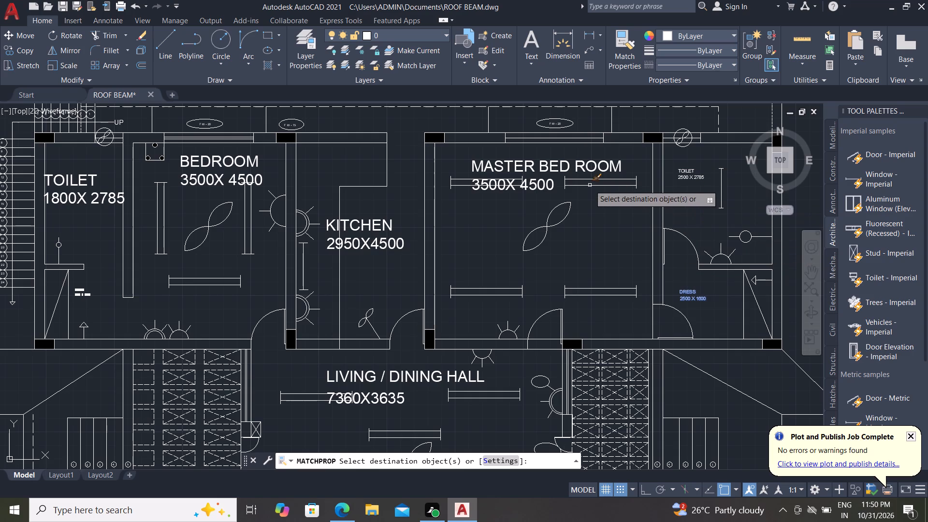
left_click(570, 168)
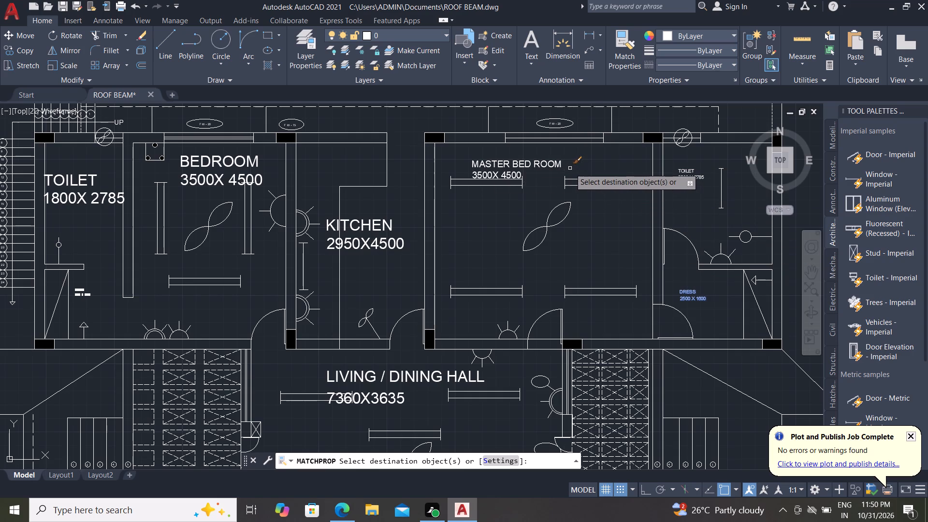
left_click(371, 224)
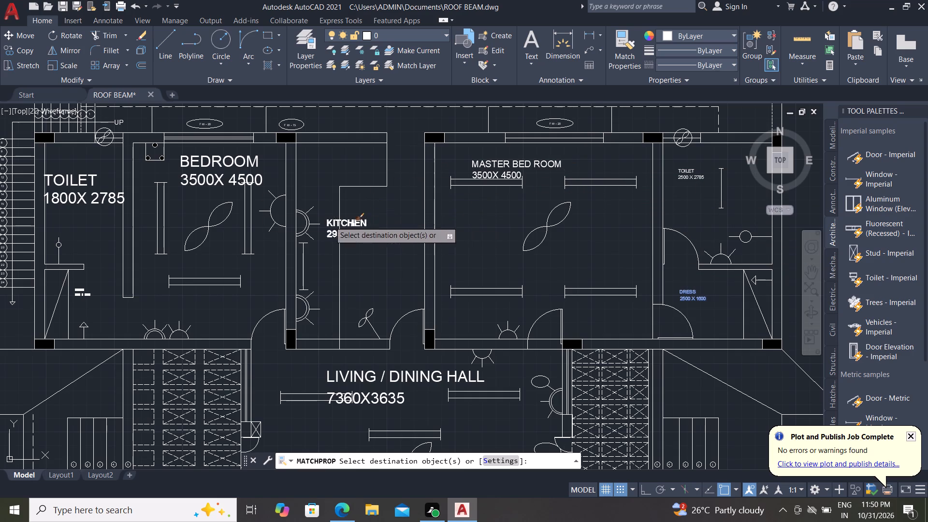
left_click(235, 159)
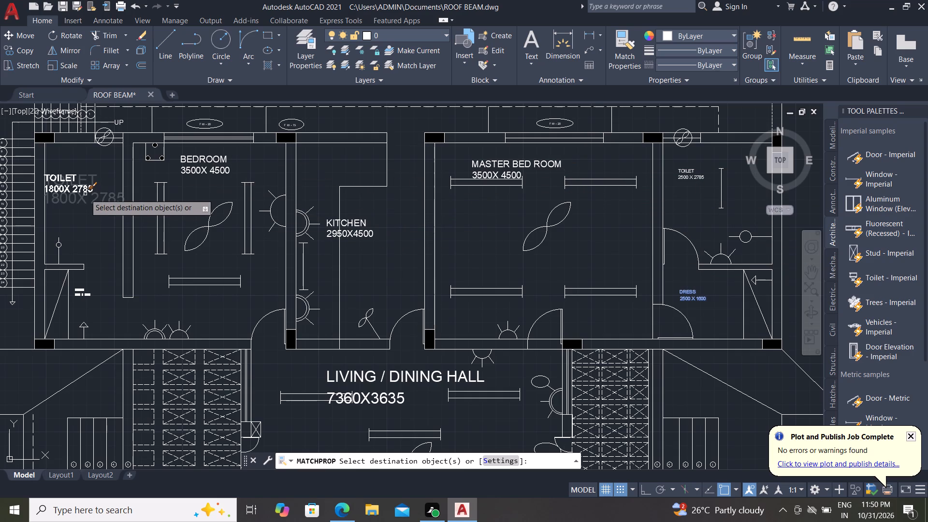
left_click(85, 193)
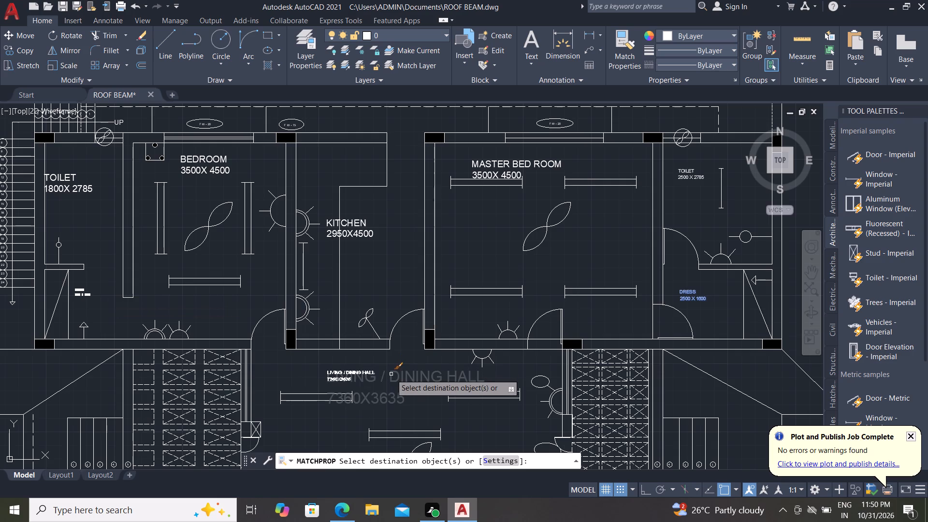
left_click(391, 374)
Apply the same matched properties to the southern block's DRAWING ROOM, two BEDROOM, two 2920 X 1650 TOILET and VERANDAH 1200 WIDE labels.
scroll(415, 274, "down", 1)
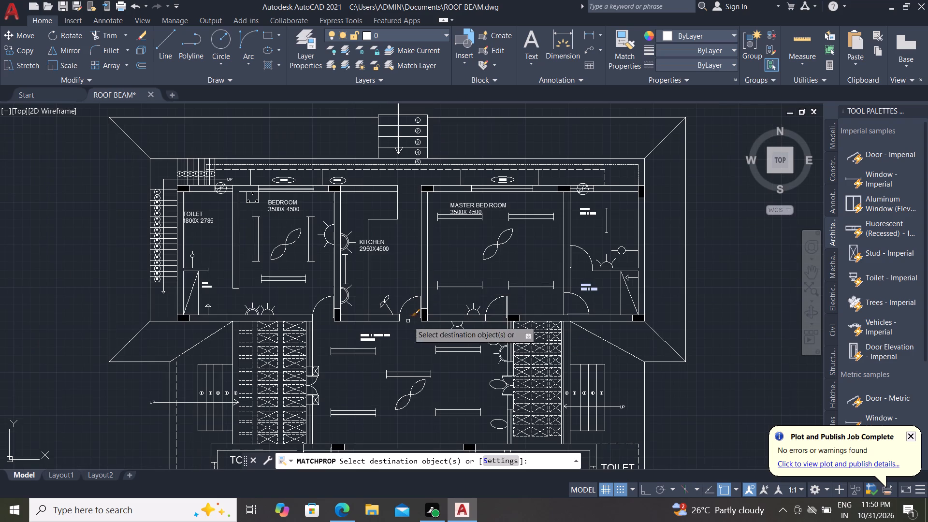
middle_click_drag(392, 374, 399, 268)
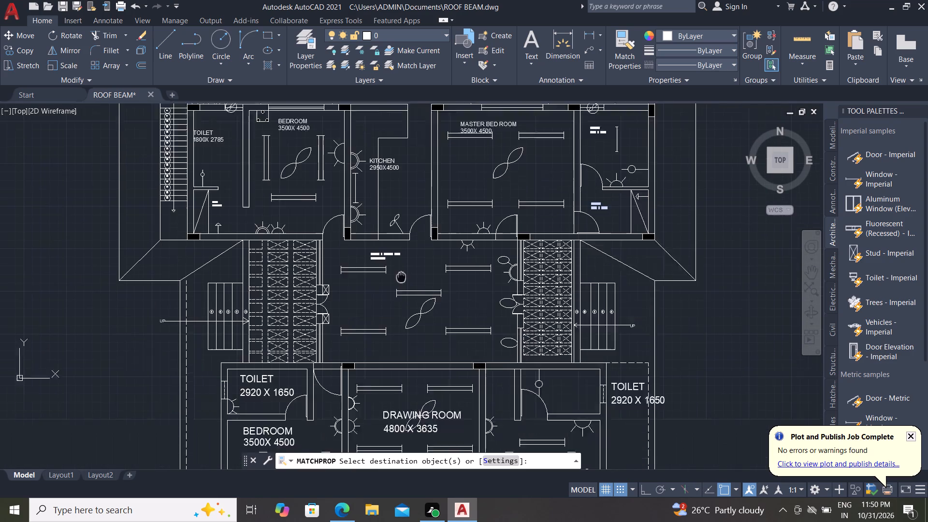
middle_click_drag(399, 268, 398, 245)
left_click(408, 378)
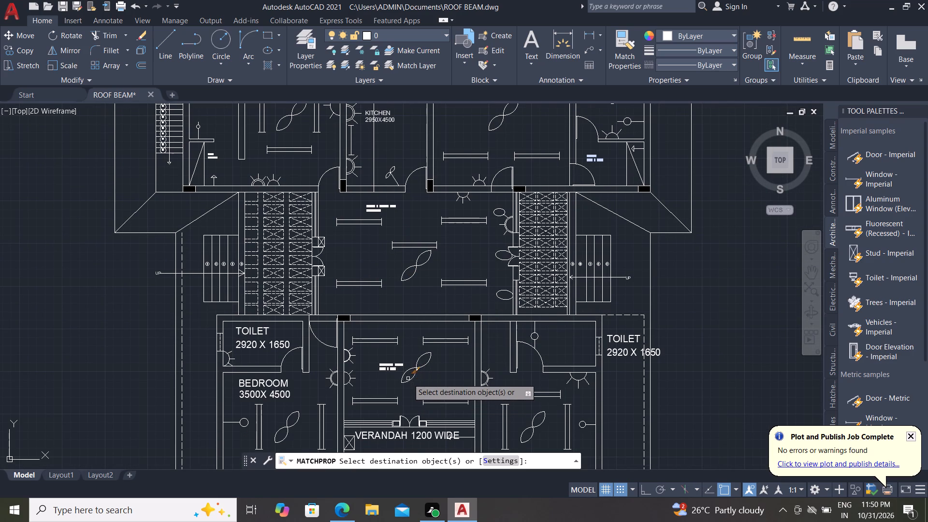
scroll(433, 298, "down", 1)
left_click(327, 356)
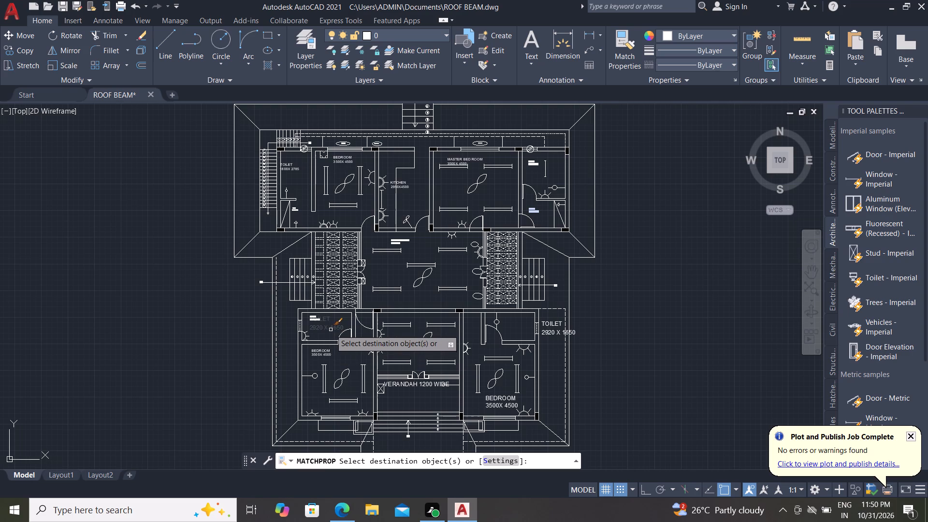
left_click(331, 330)
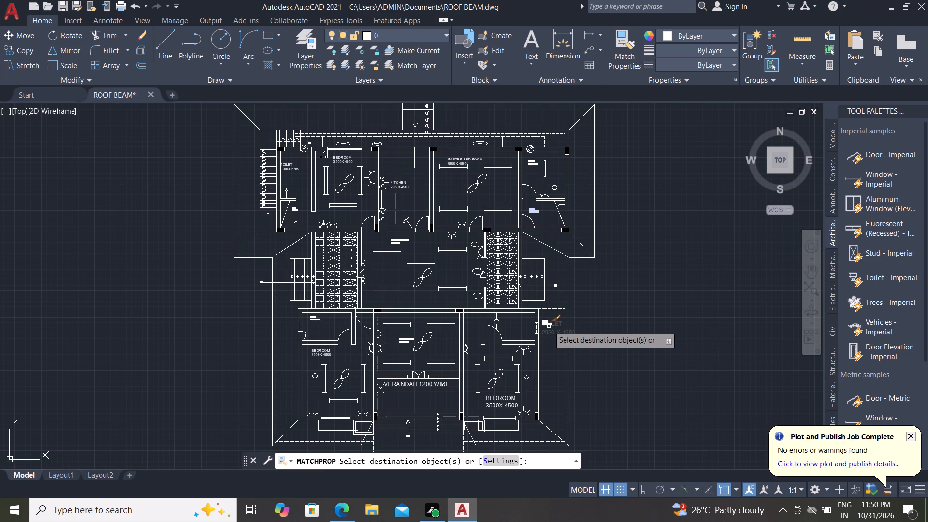
left_click(549, 326)
left_click(505, 398)
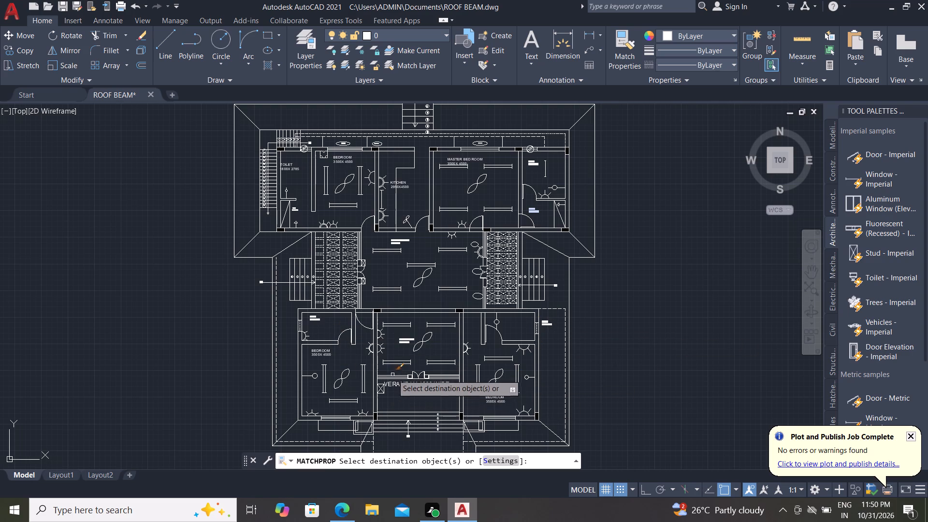
left_click(396, 383)
Apply the matched properties to the 2500 X 2785 PORCH label and finish matching.
scroll(395, 384, "up", 2)
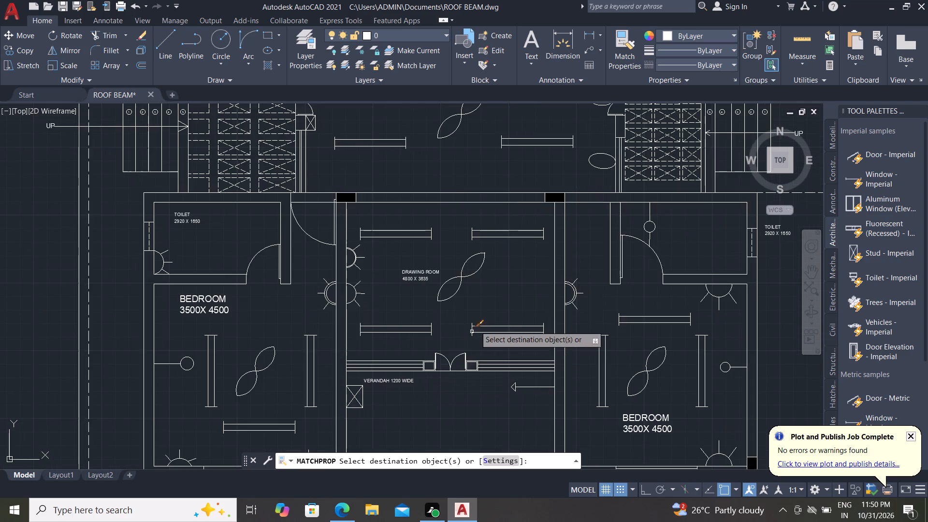
scroll(486, 277, "down", 4)
scroll(481, 326, "up", 2)
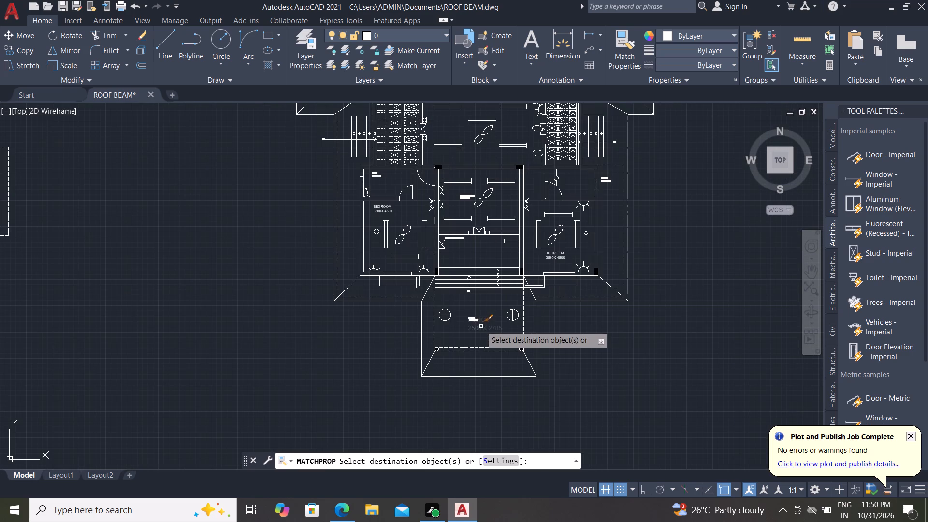
left_click(481, 326)
scroll(472, 322, "up", 3)
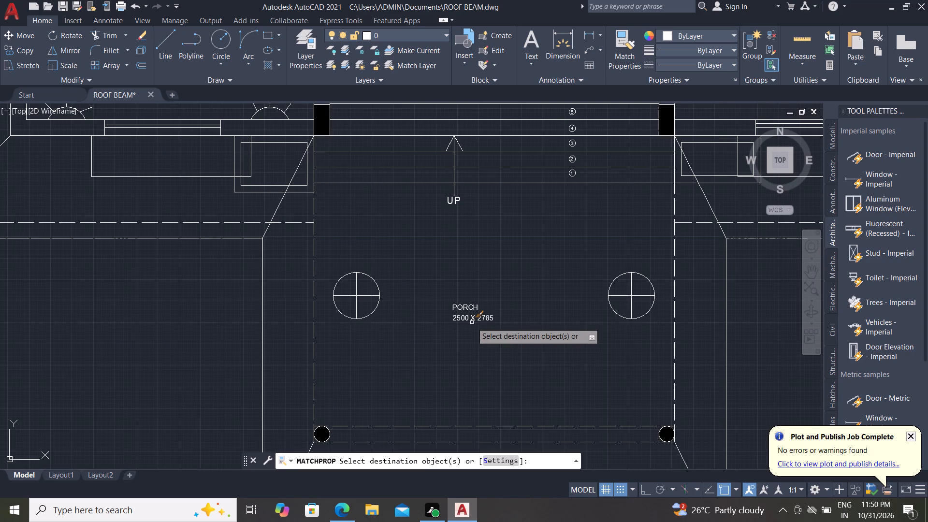
key("Escape")
key("Escape")
key("Escape")
key("Escape")
key("Escape")
key("Escape")
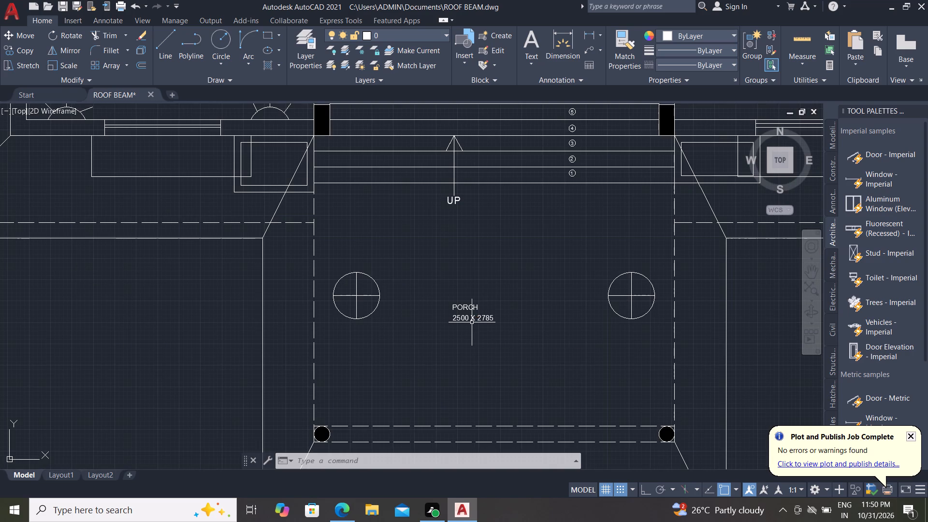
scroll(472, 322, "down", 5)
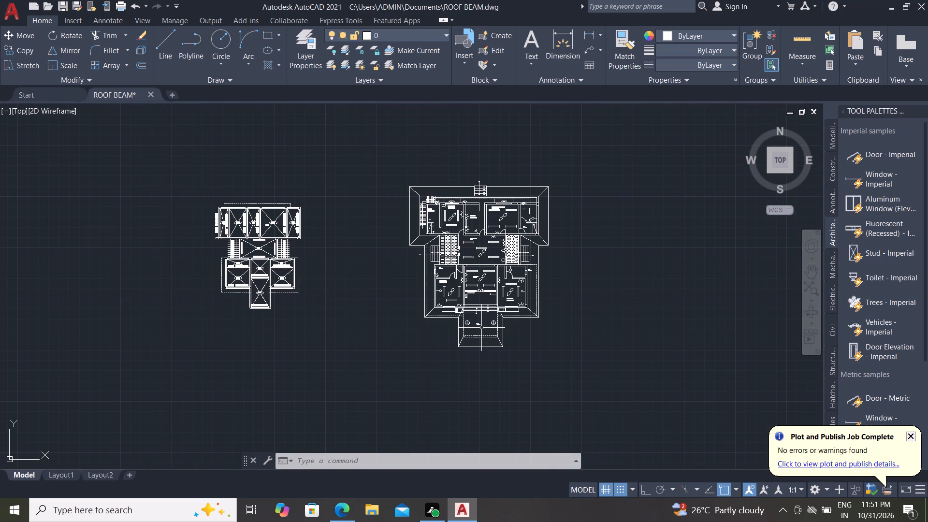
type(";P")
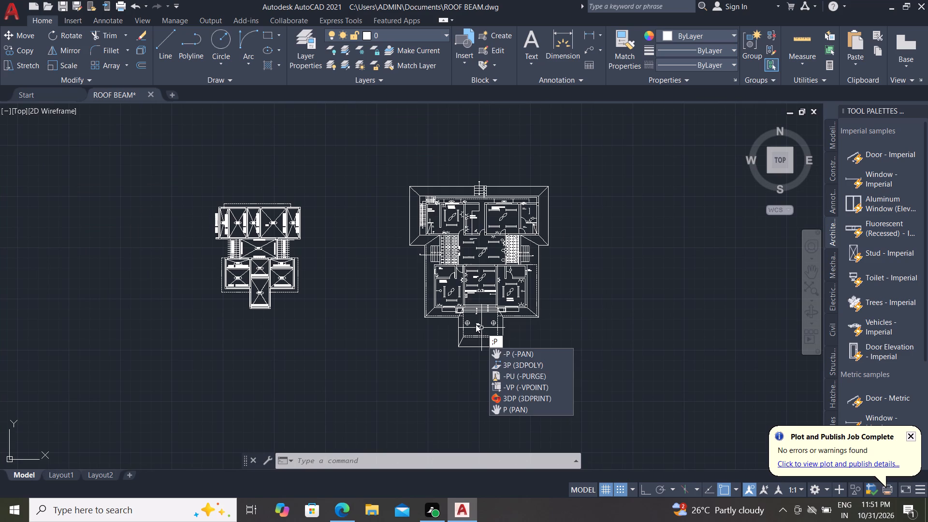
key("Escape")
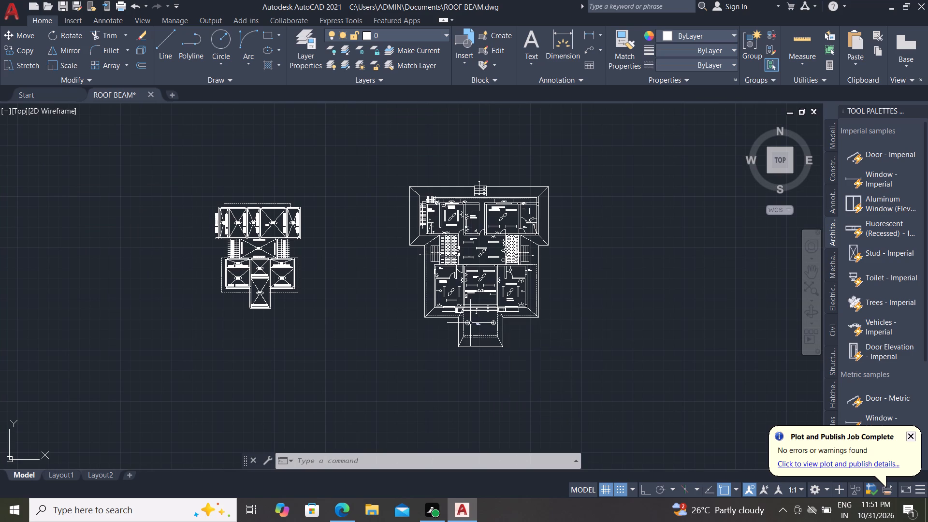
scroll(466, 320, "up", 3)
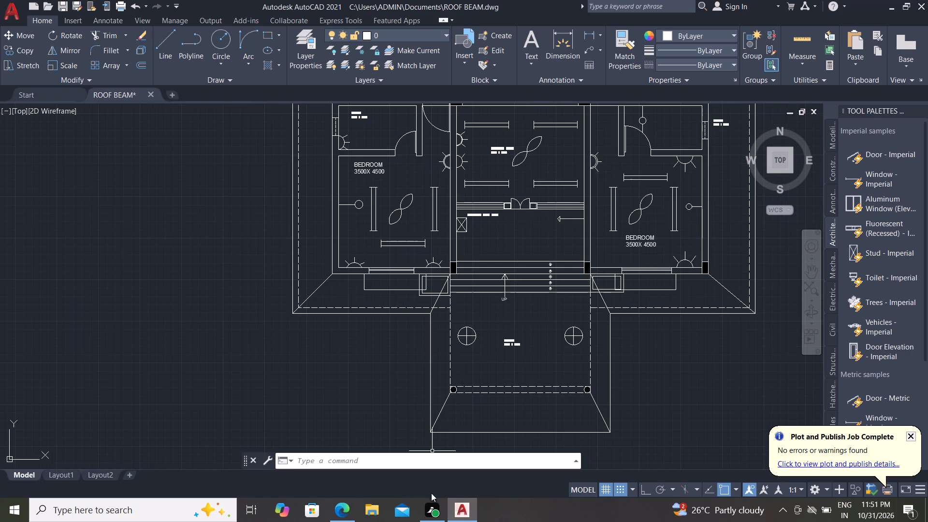
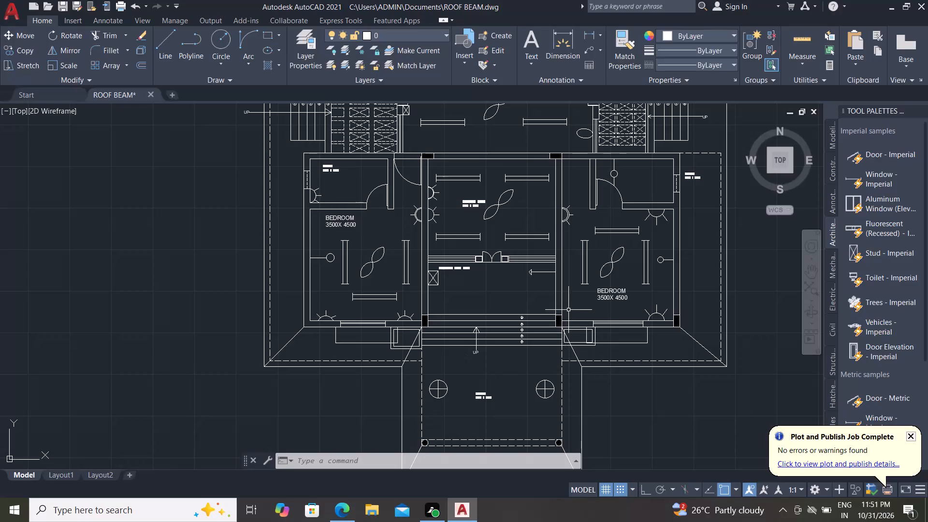
Set the colour of the PORCH 2500 X 2785 label to orange 242,103,34.
scroll(516, 333, "up", 1)
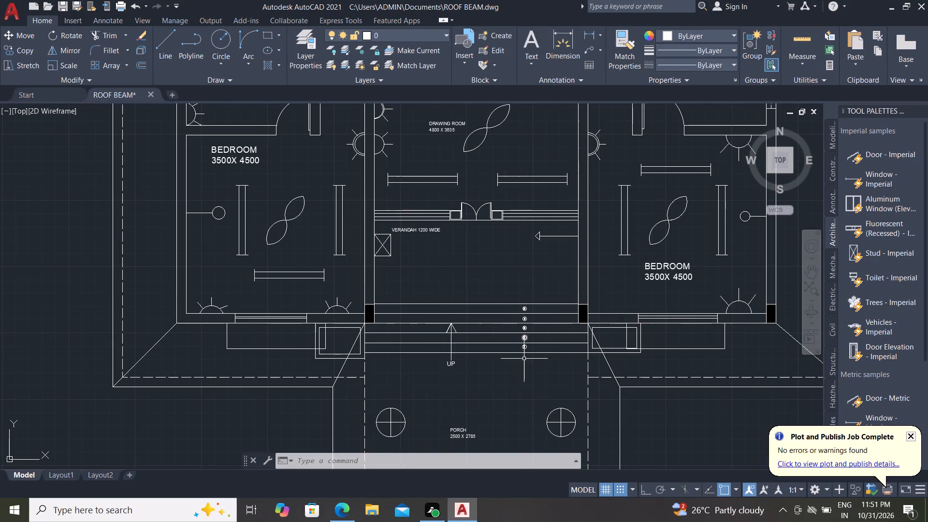
scroll(523, 359, "up", 3)
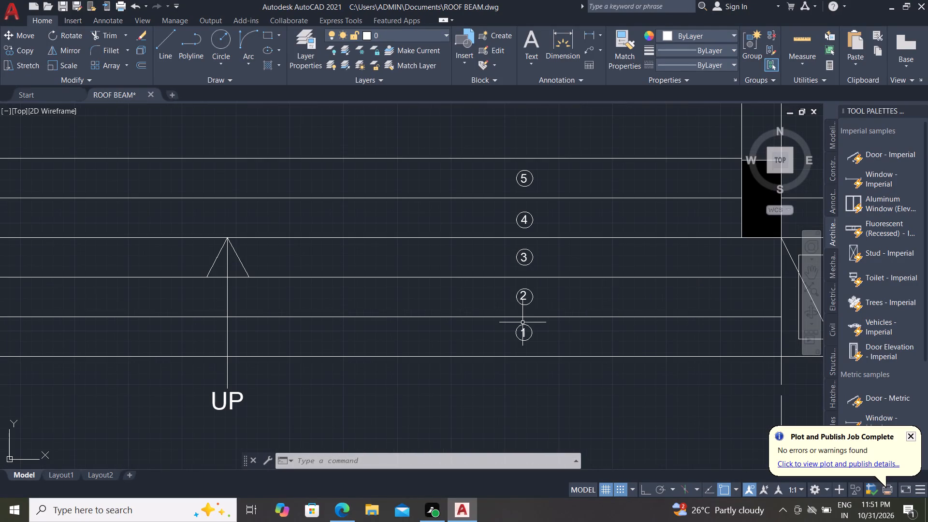
scroll(521, 331, "down", 6)
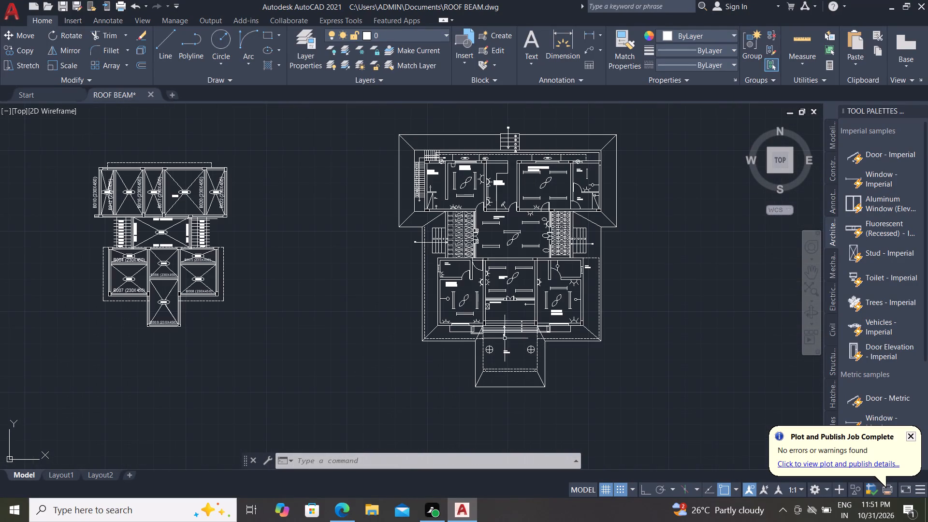
scroll(496, 347, "up", 5)
left_click(518, 363)
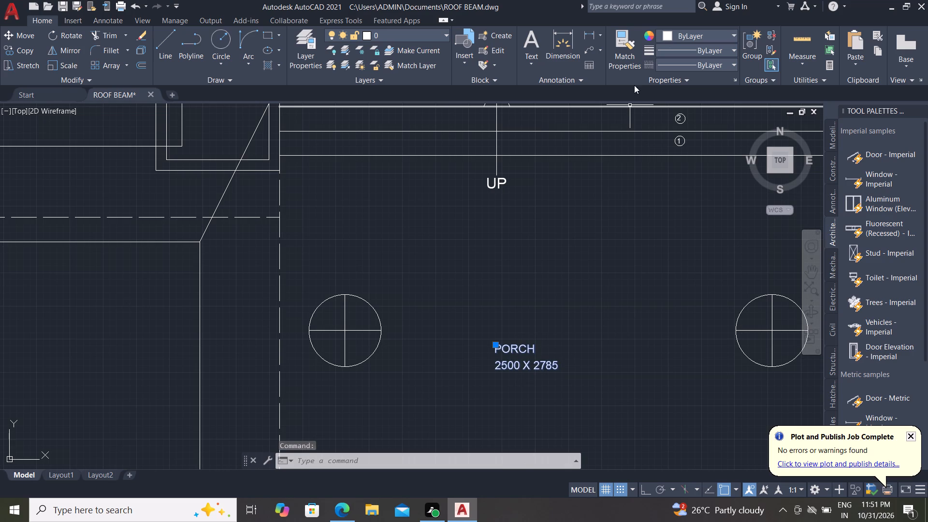
left_click(702, 37)
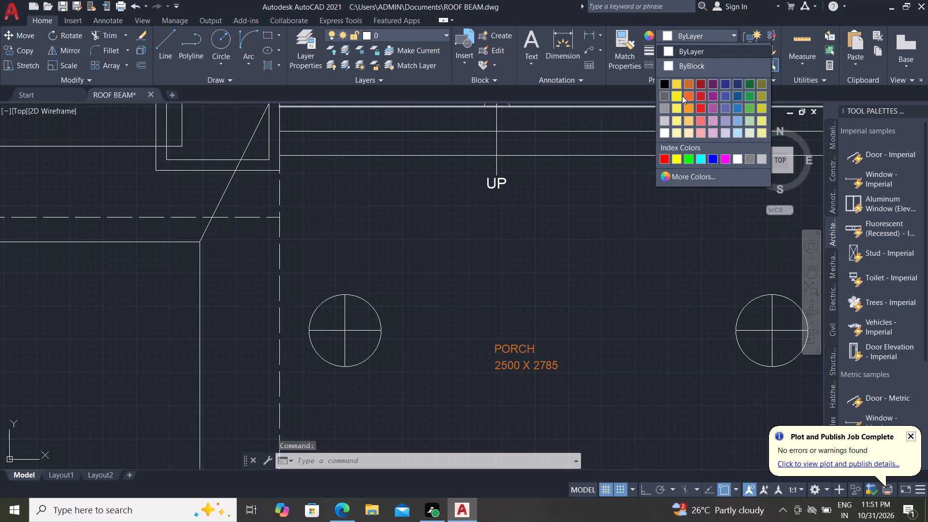
left_click(687, 93)
Match the PORCH label's properties onto the porch steps' UP text and the southern block's VERANDAH, DRAWING ROOM, two BEDROOM and two TOILET labels.
scroll(672, 198, "down", 2)
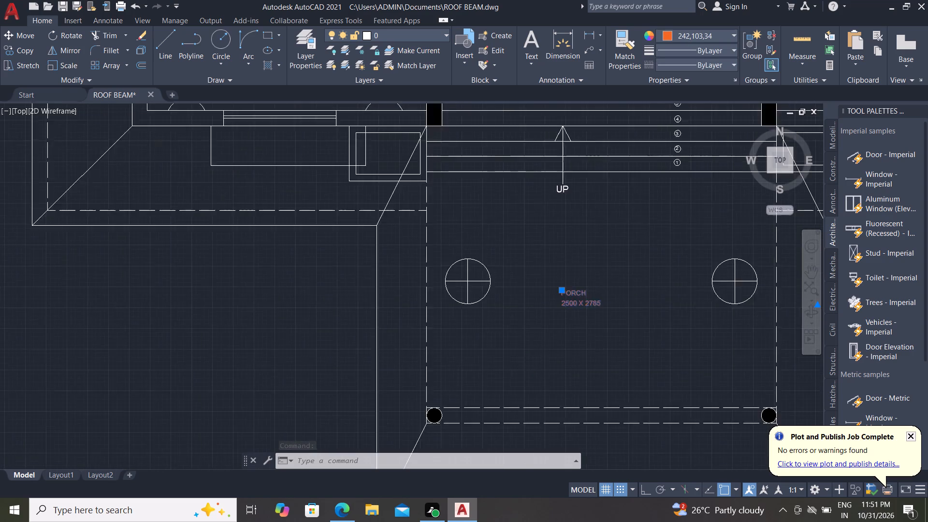
left_click(631, 63)
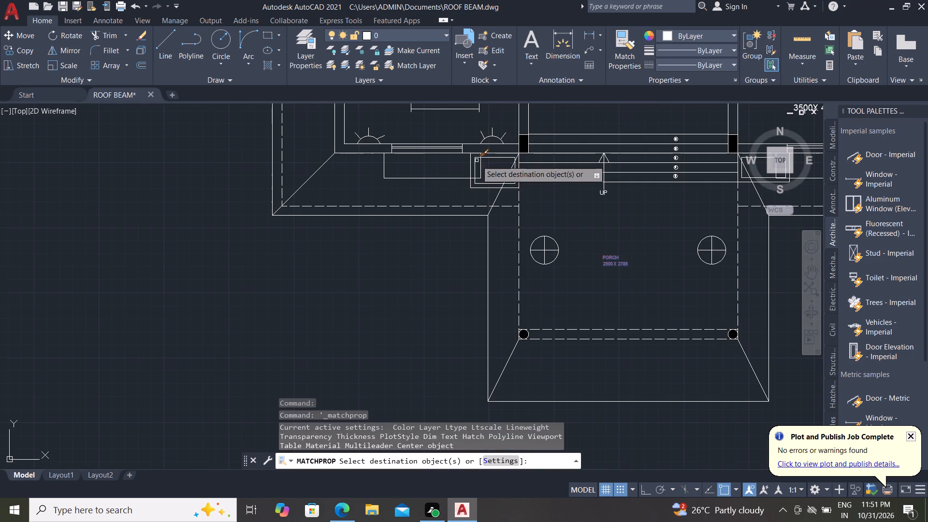
scroll(570, 282, "down", 1)
scroll(599, 228, "up", 2)
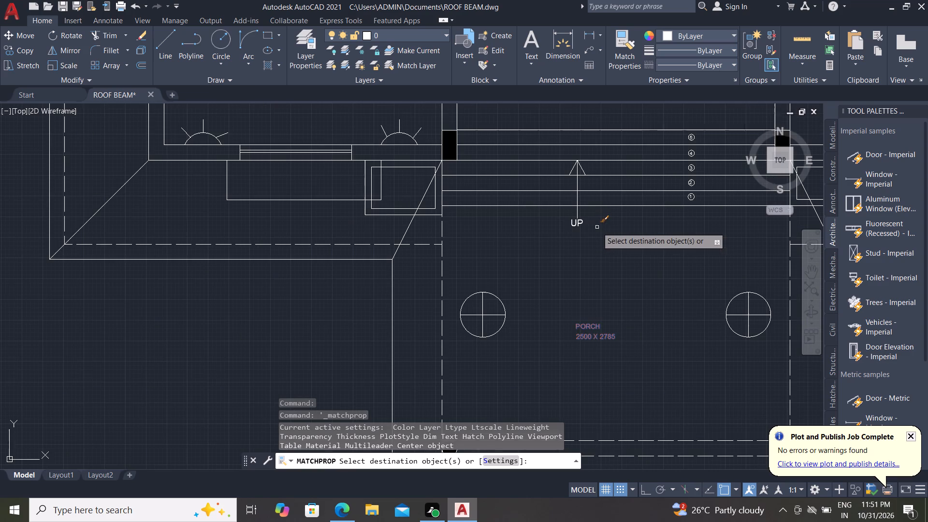
left_click(584, 221)
scroll(699, 135, "up", 4)
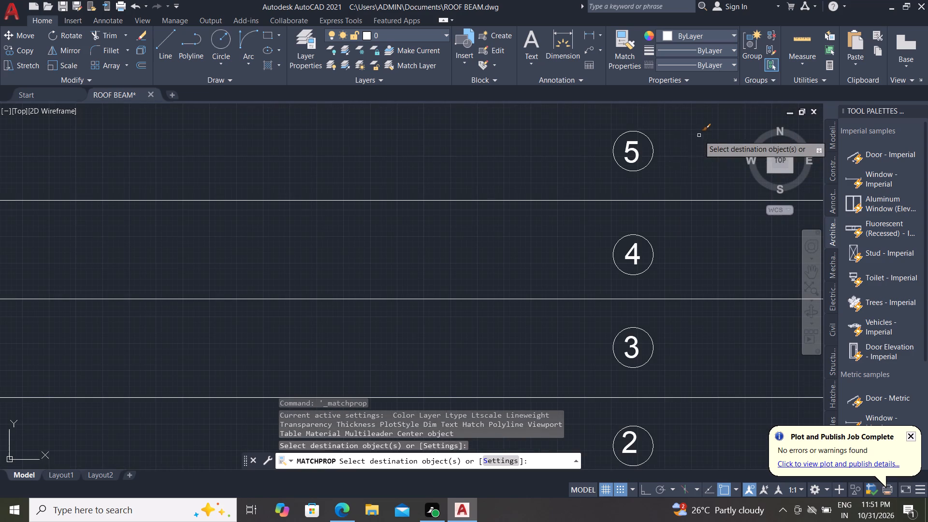
scroll(551, 235, "down", 3)
scroll(567, 289, "down", 3)
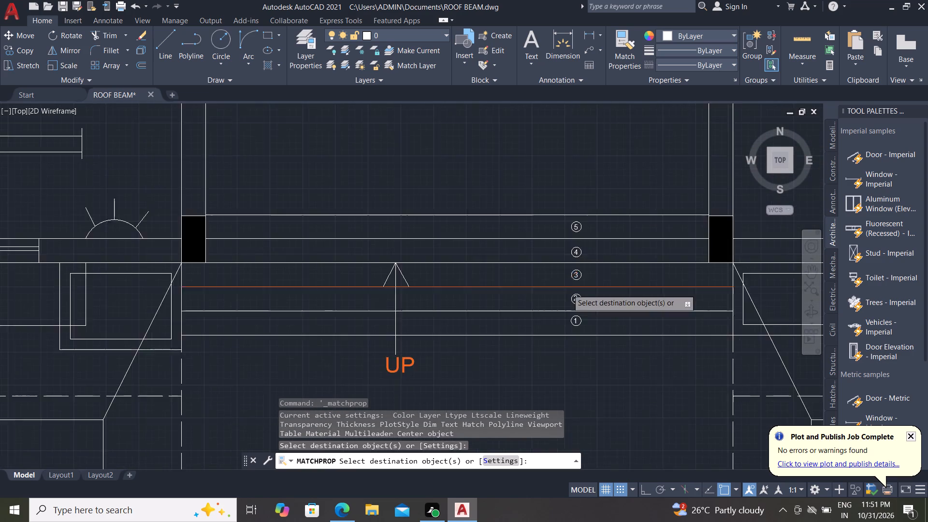
scroll(517, 207, "up", 3)
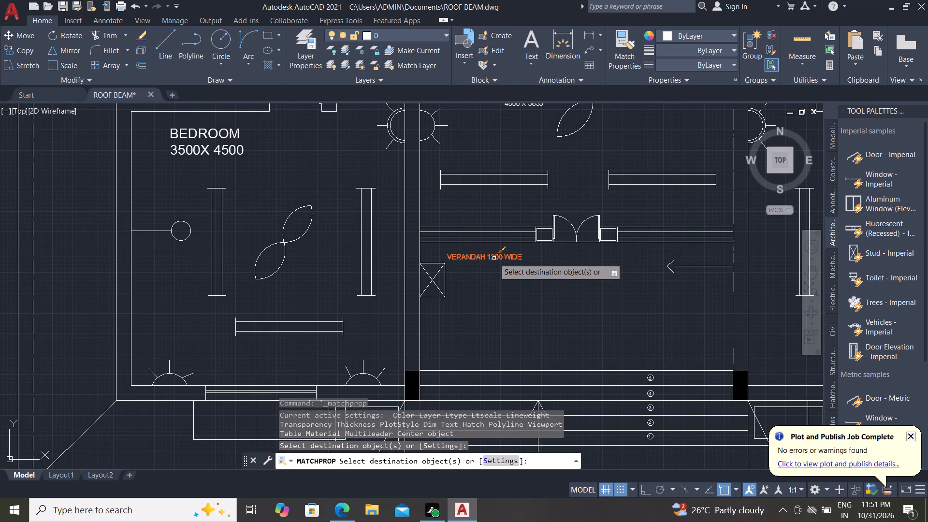
left_click(494, 258)
scroll(392, 294, "down", 2)
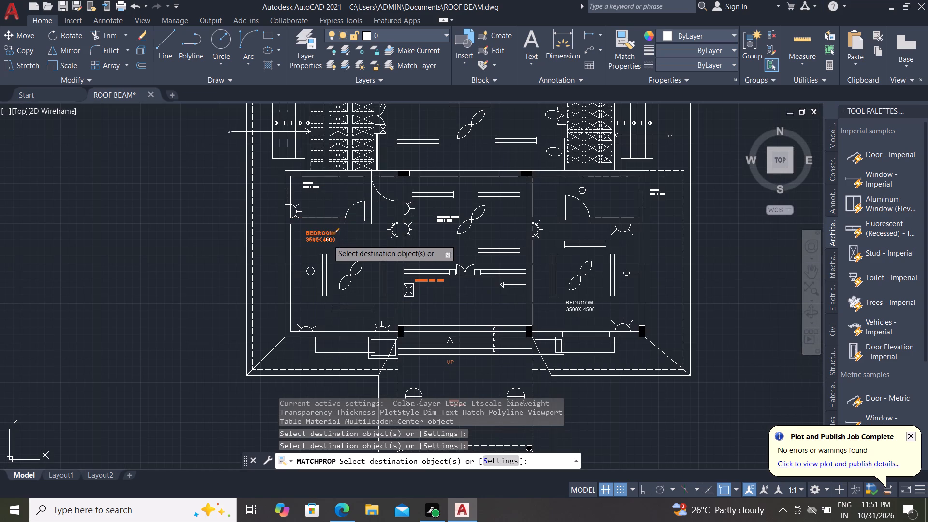
left_click(328, 240)
left_click(317, 185)
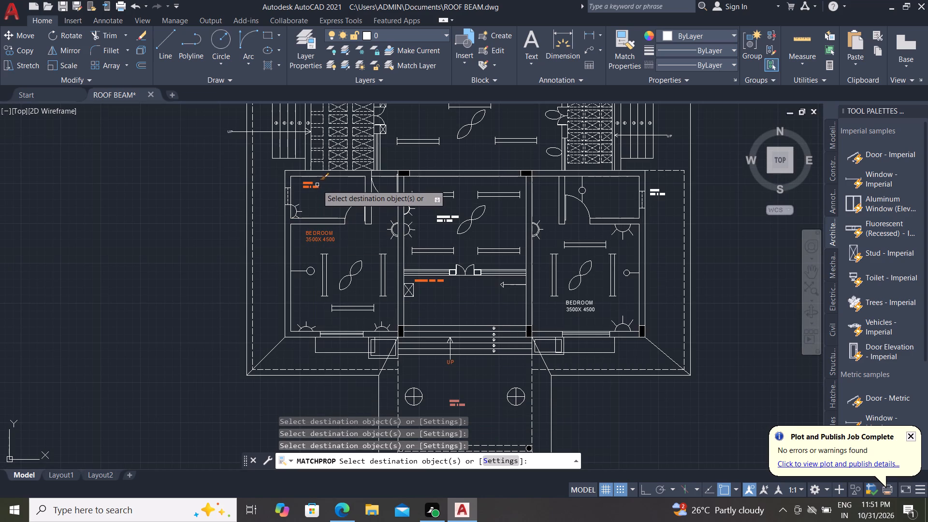
left_click(444, 215)
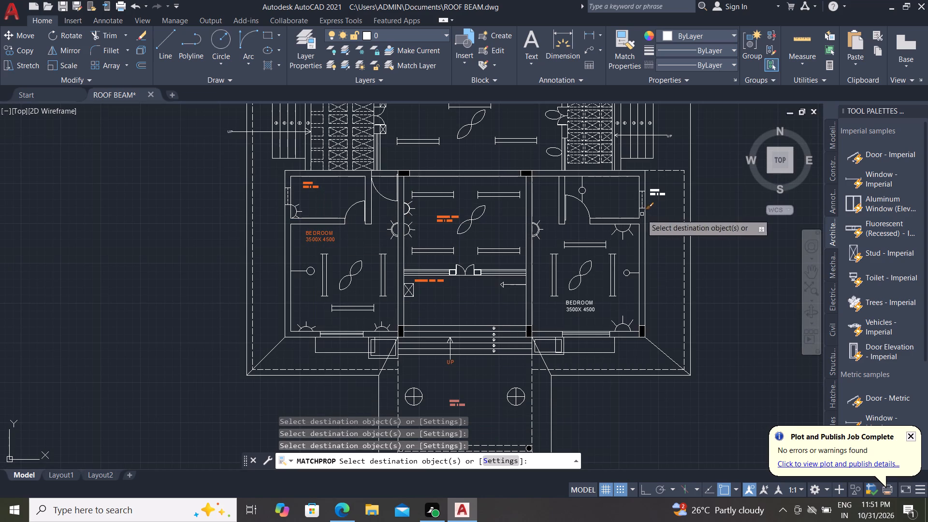
left_click(660, 192)
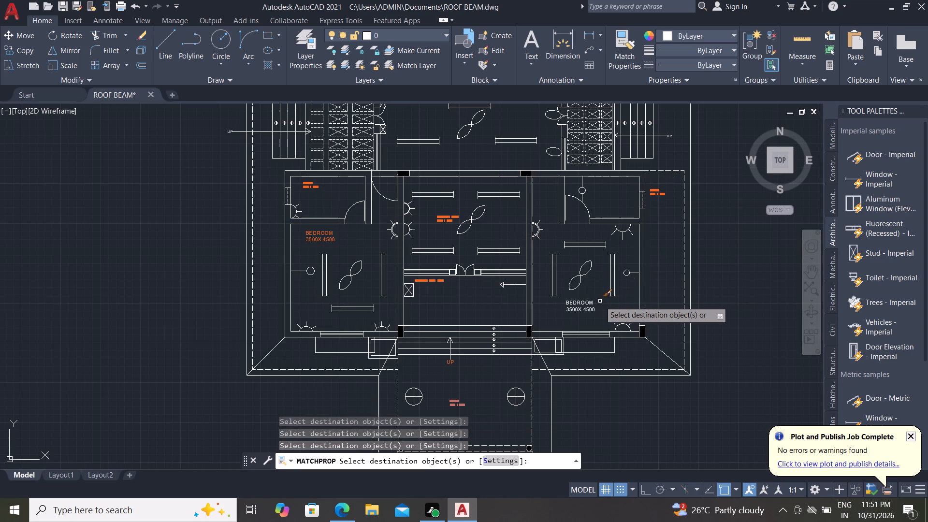
left_click(592, 302)
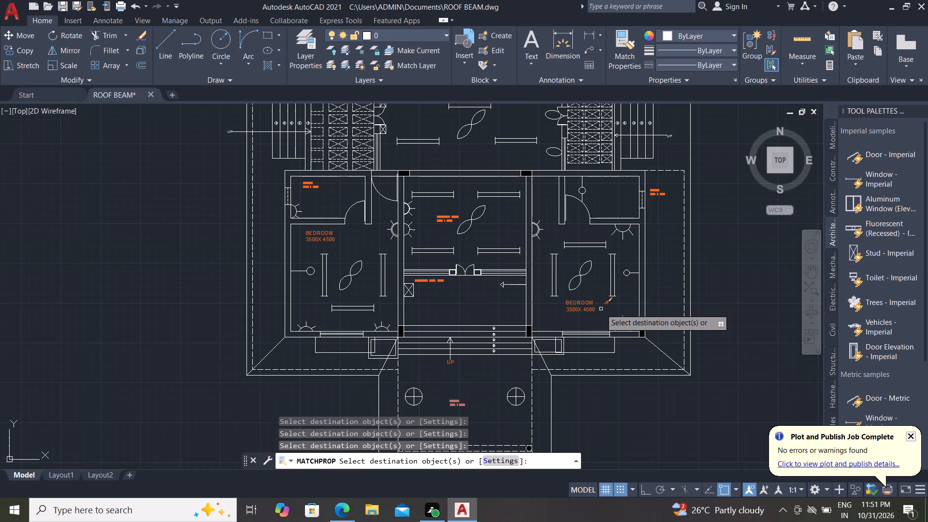
Apply the same properties to the LIVING / DINING HALL, northern BEDROOM, KITCHEN, MASTER BED ROOM, two TOILET and 2500 X 1600 DRESS labels.
scroll(601, 309, "down", 1)
left_click(506, 157)
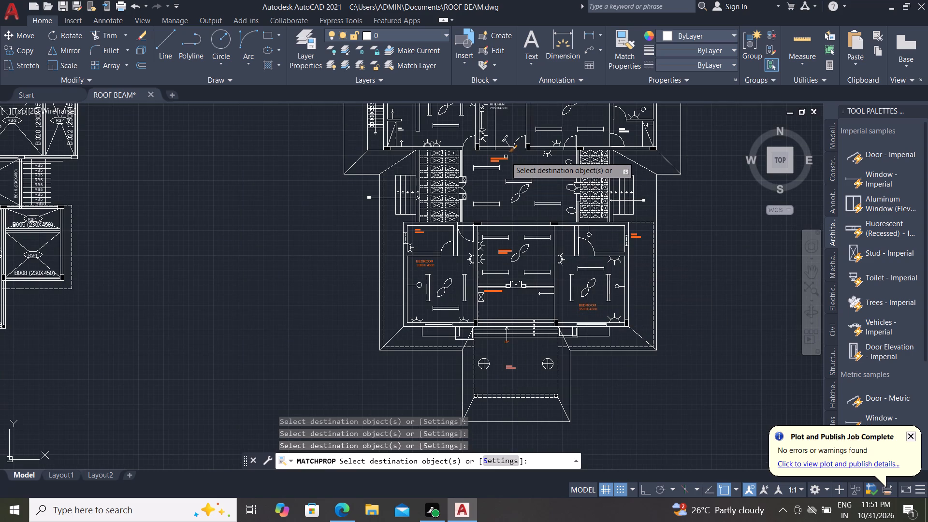
middle_click(501, 190)
middle_click_drag(513, 238, 503, 358)
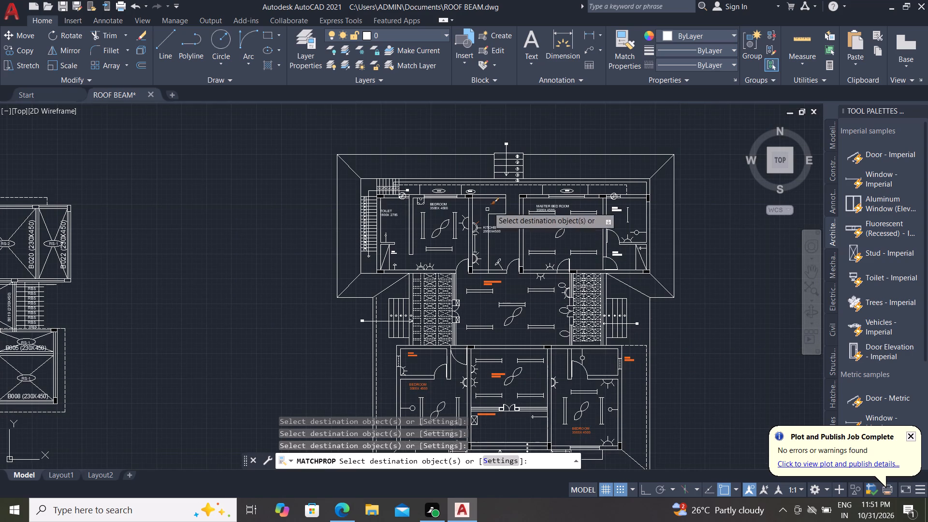
left_click(442, 205)
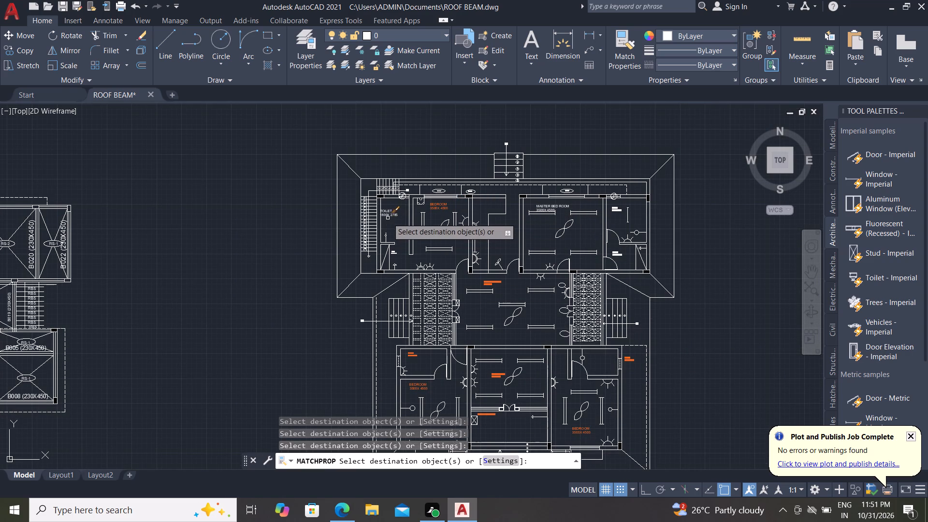
left_click(389, 217)
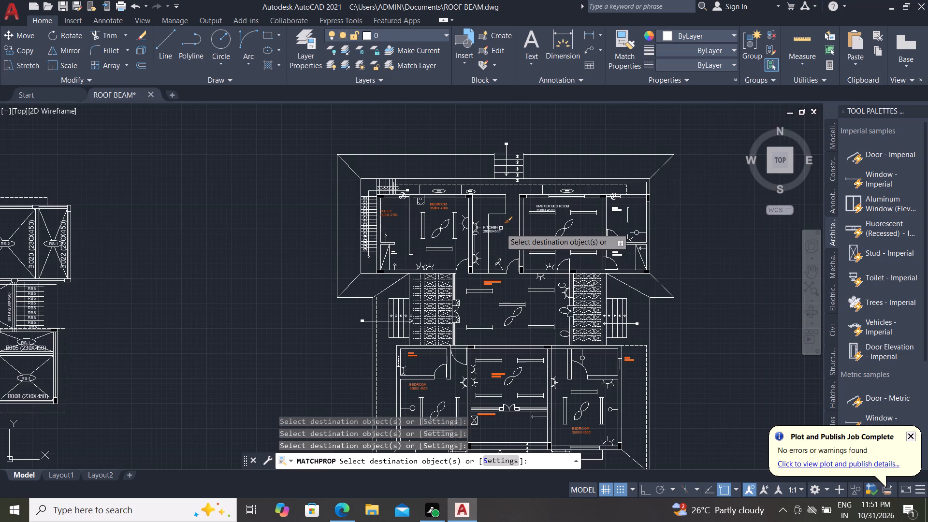
scroll(500, 228, "up", 2)
left_click(493, 227)
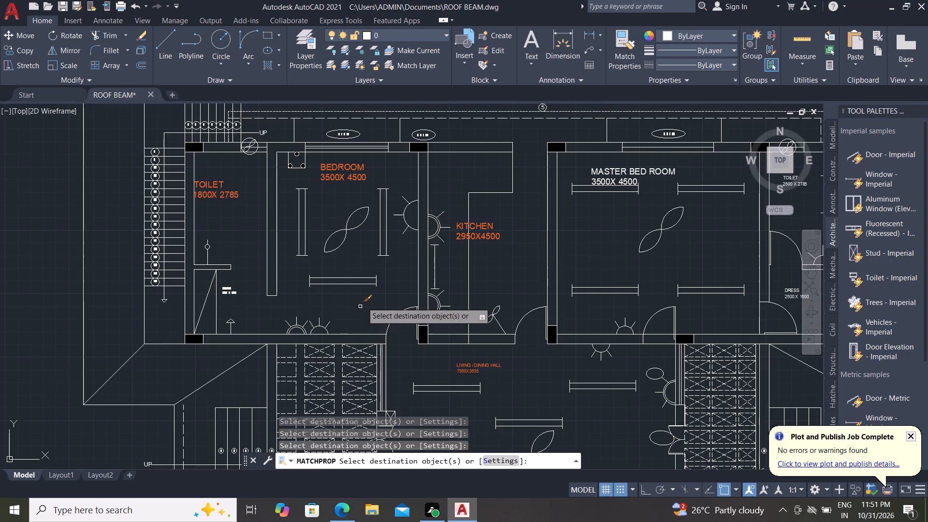
scroll(366, 295, "down", 1)
left_click(555, 218)
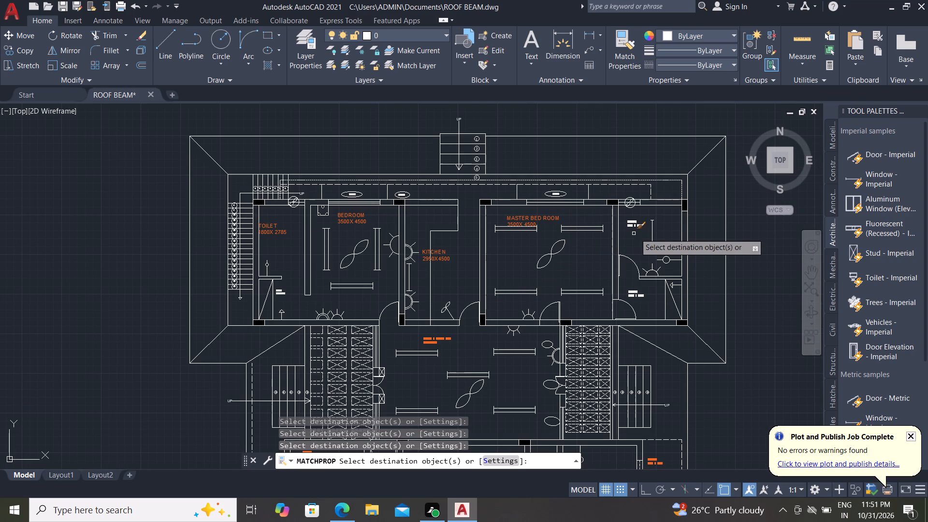
left_click(634, 226)
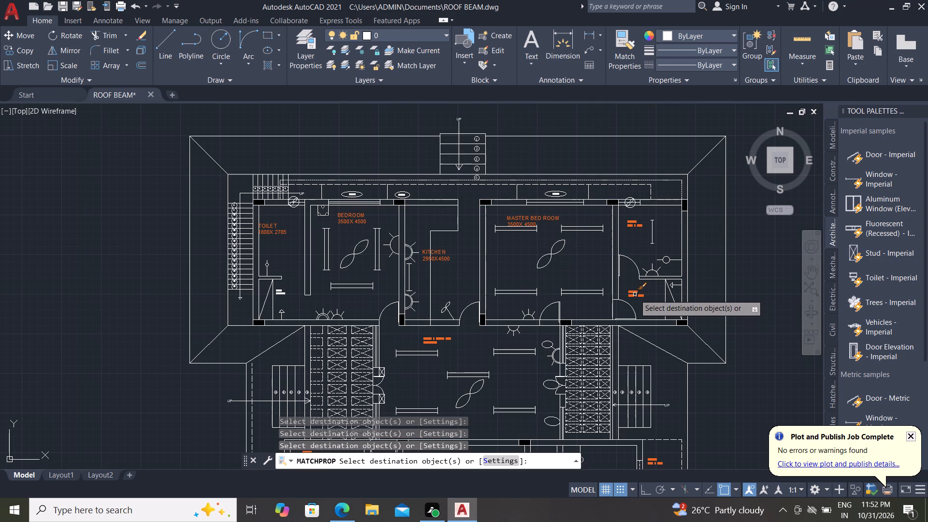
left_click(635, 294)
key("Escape")
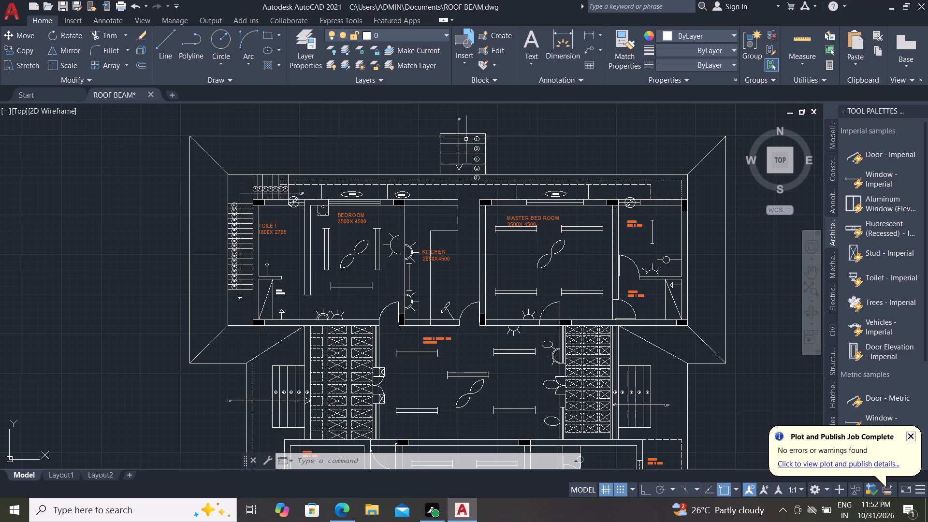
Match the MASTER BED ROOM label's properties onto the UP text and arrow line at the northern entrance steps.
left_click(620, 61)
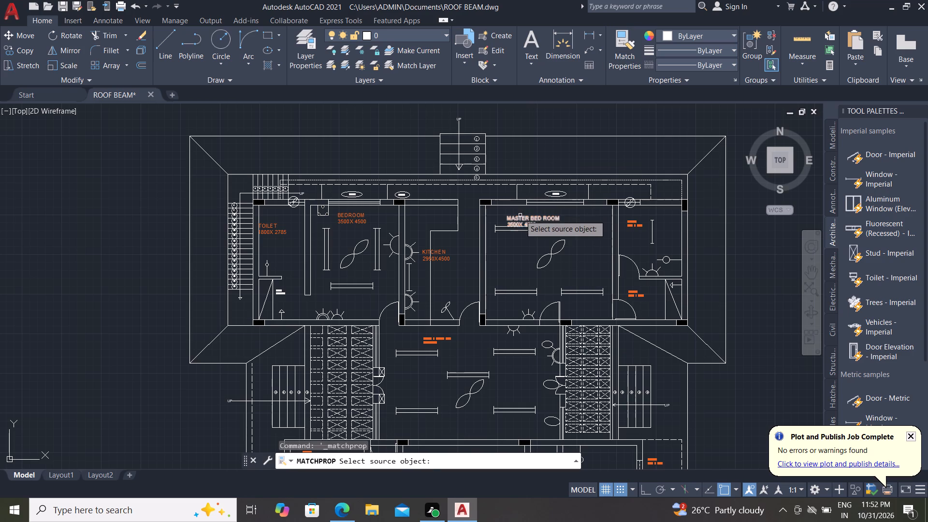
left_click(520, 215)
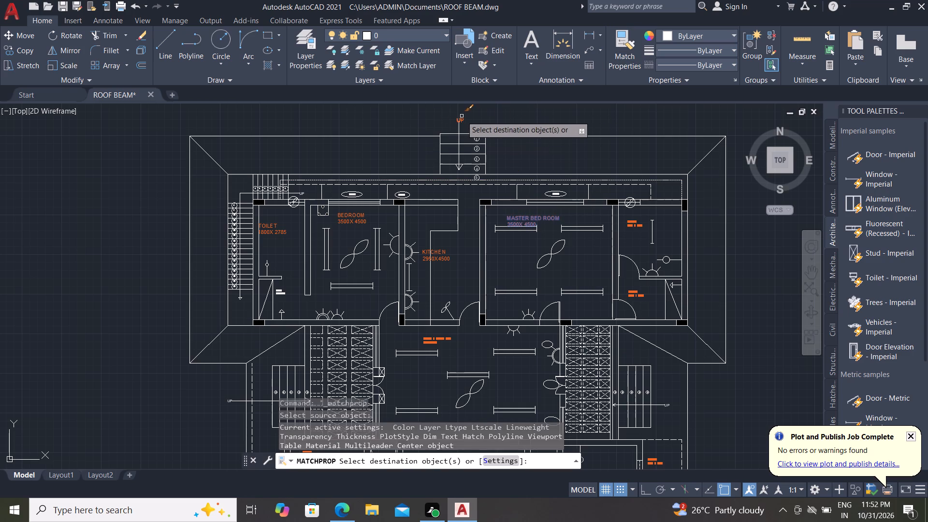
left_click(461, 116)
left_click(456, 122)
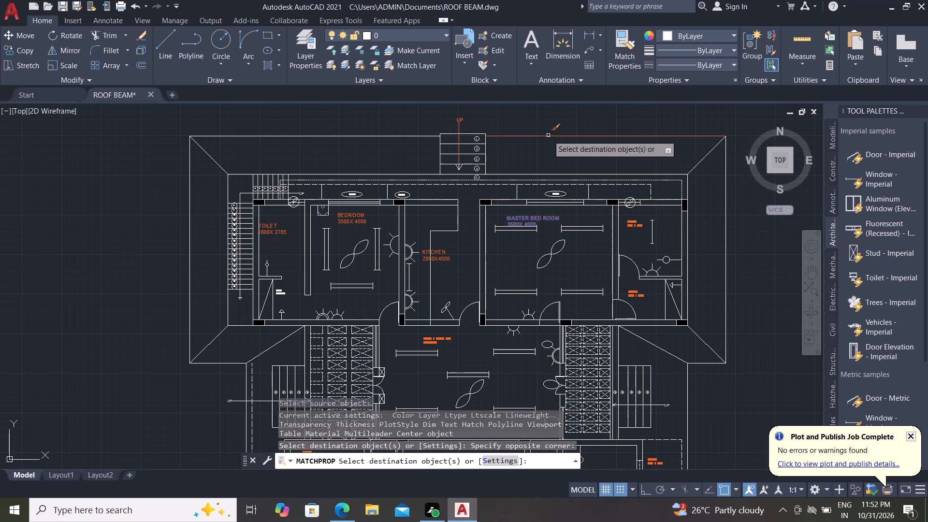
key("Escape")
key("Escape")
key("Escape")
key("Escape")
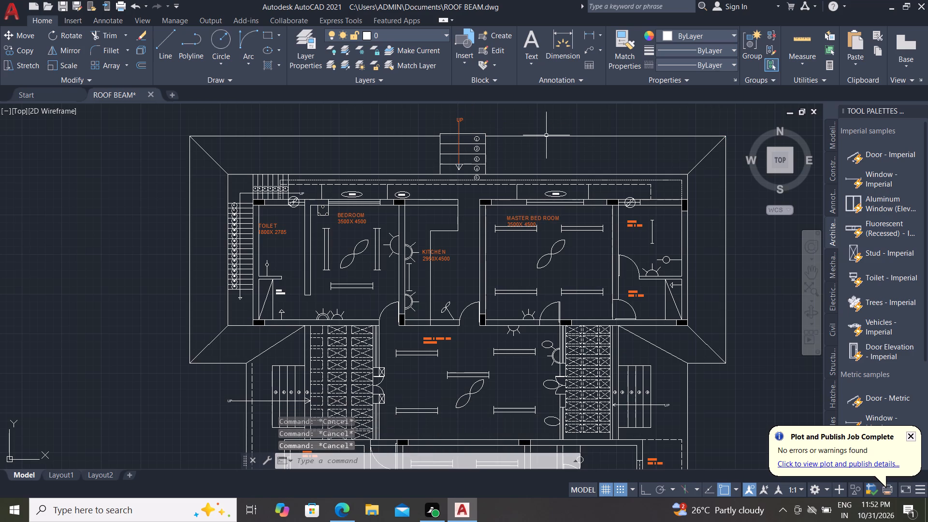
key("Escape")
key("Escape")
key("Escape")
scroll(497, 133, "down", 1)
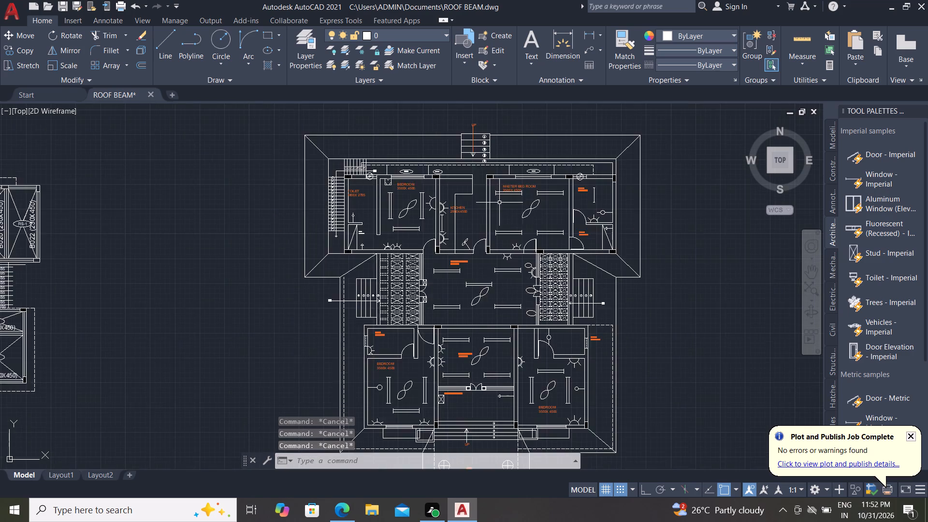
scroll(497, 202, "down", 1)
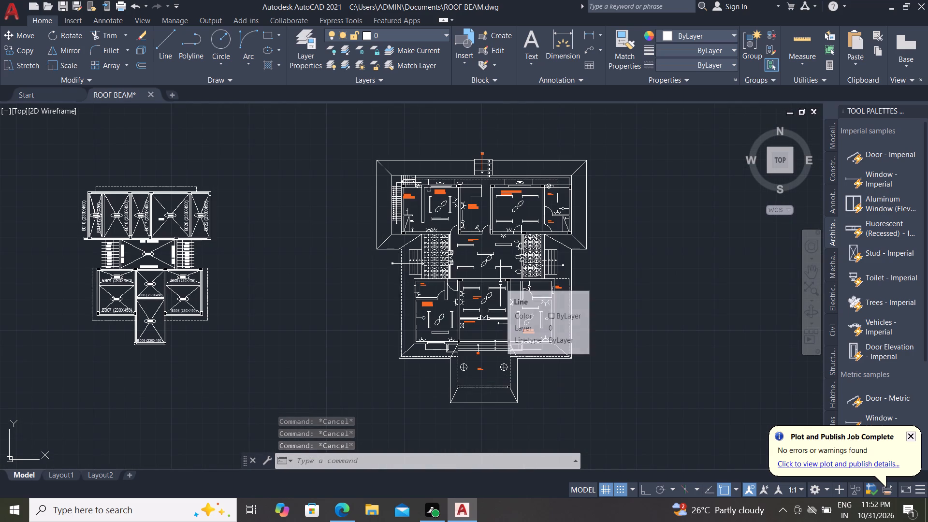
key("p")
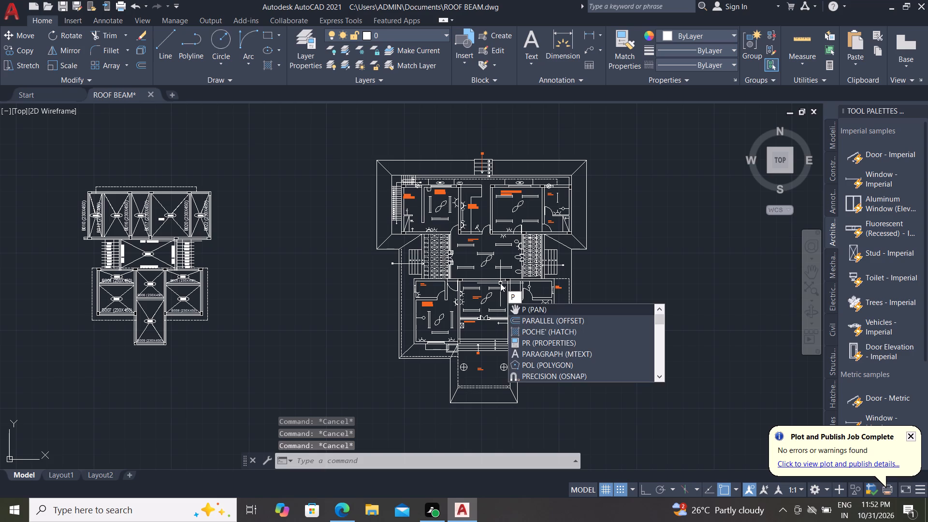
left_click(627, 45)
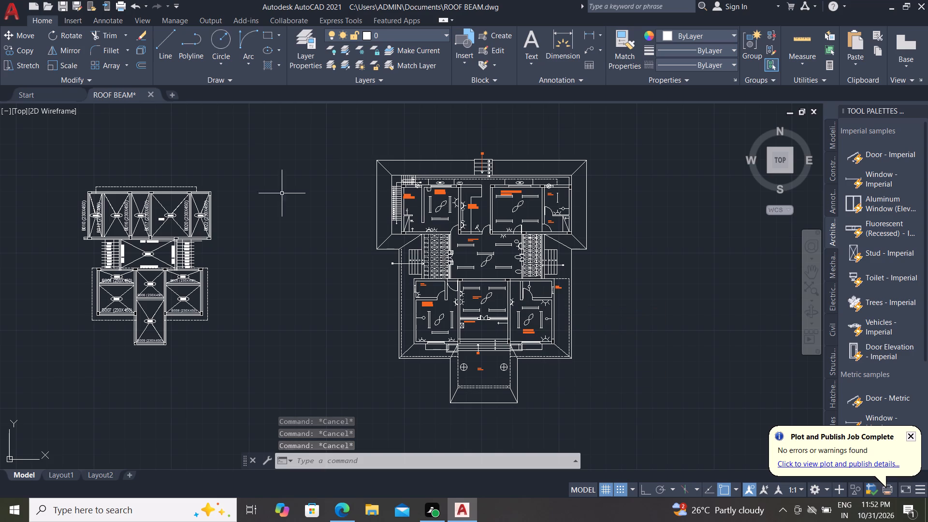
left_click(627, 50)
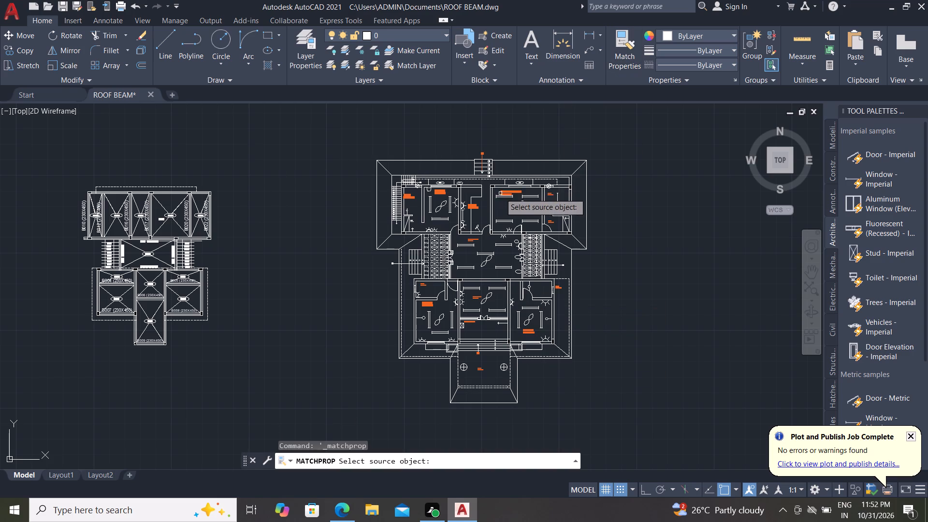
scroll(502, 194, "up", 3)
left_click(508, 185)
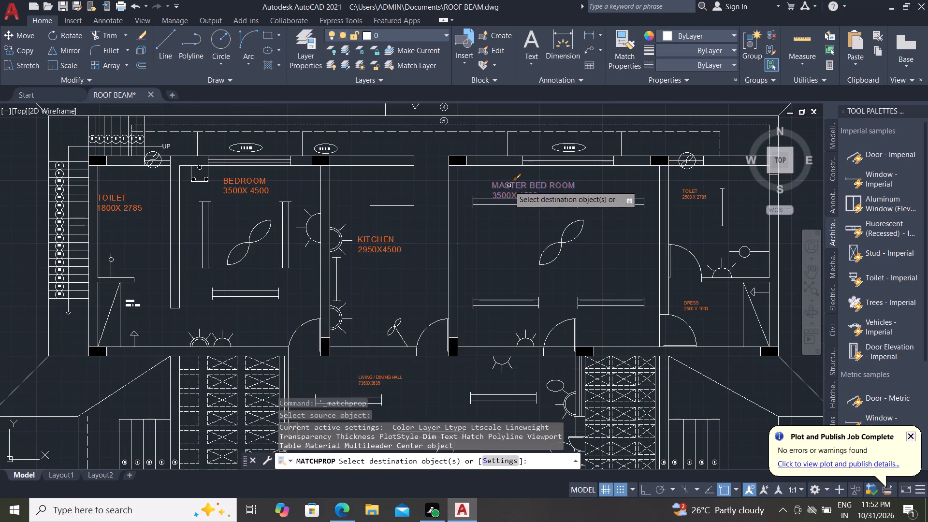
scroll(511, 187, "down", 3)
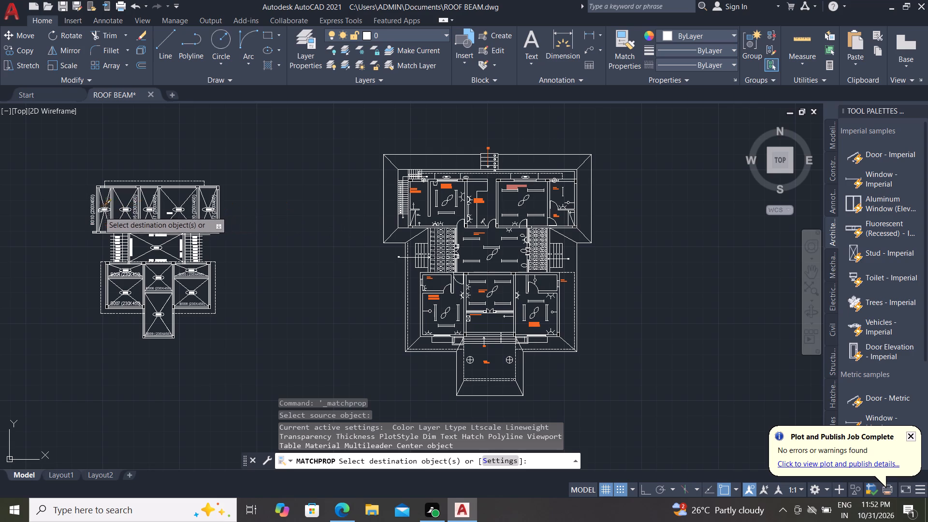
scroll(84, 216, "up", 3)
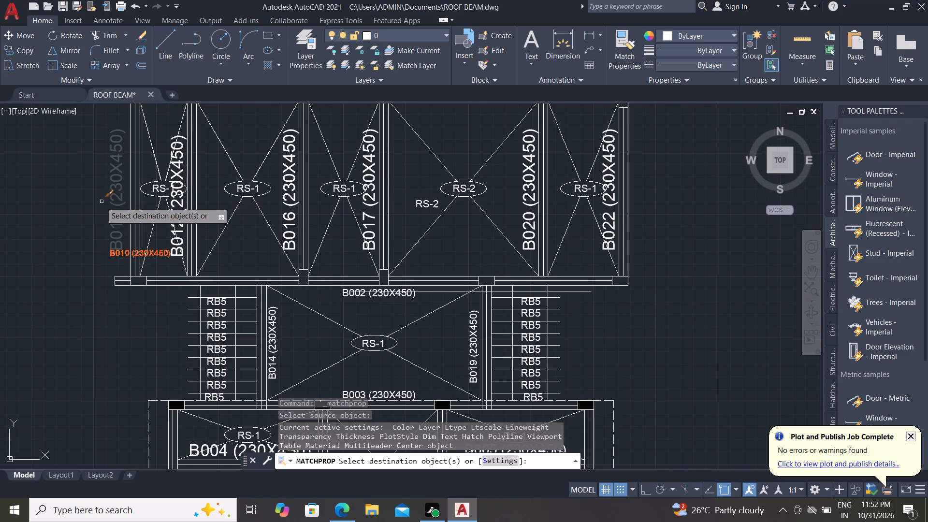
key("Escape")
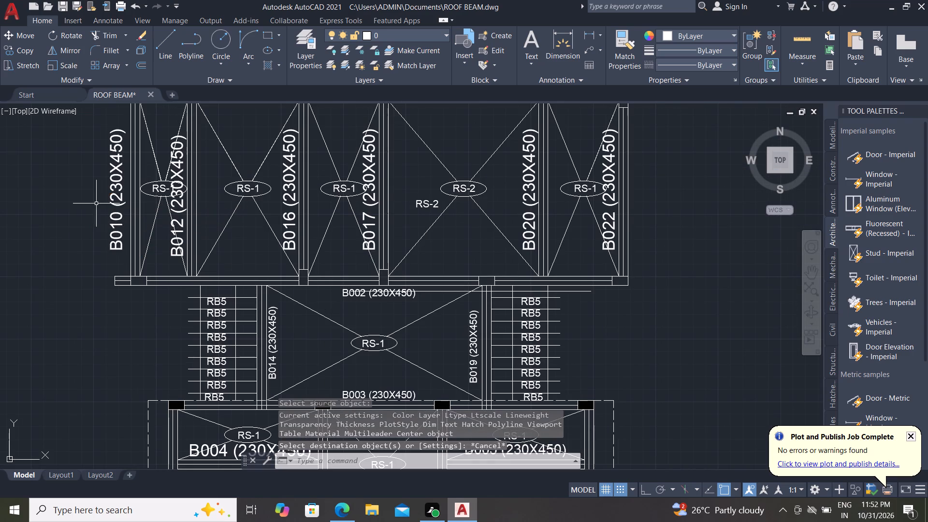
Set the colour of the B010 (230X450) beam label on the roof beam plan to orange 242,103,34.
left_click(112, 192)
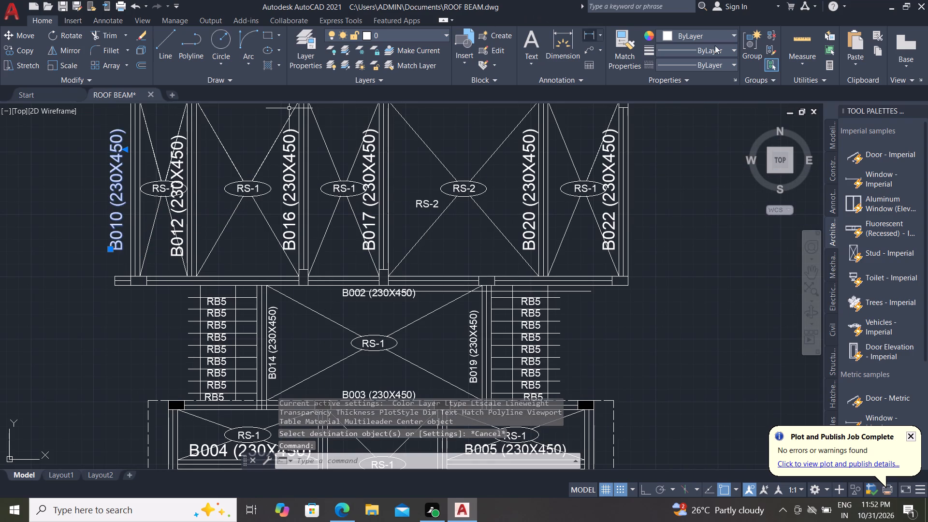
left_click(712, 39)
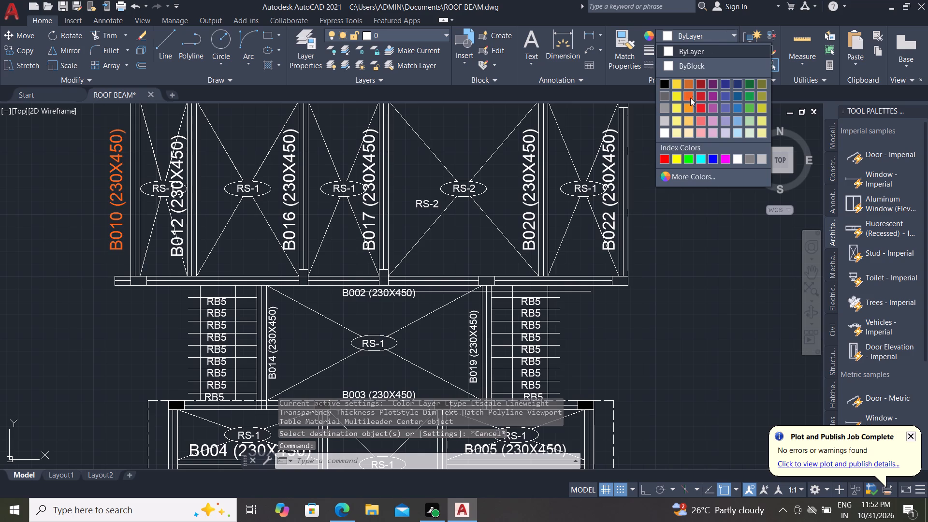
left_click(687, 96)
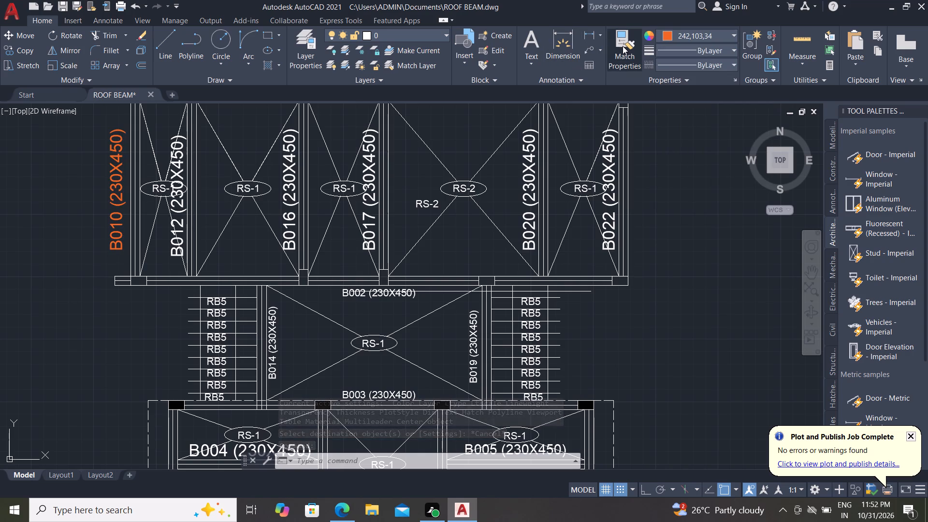
Match the B010 label's properties onto the vertical B012, B016, B017, B020 and B022 beam labels of the northern bay.
left_click(623, 46)
left_click(182, 209)
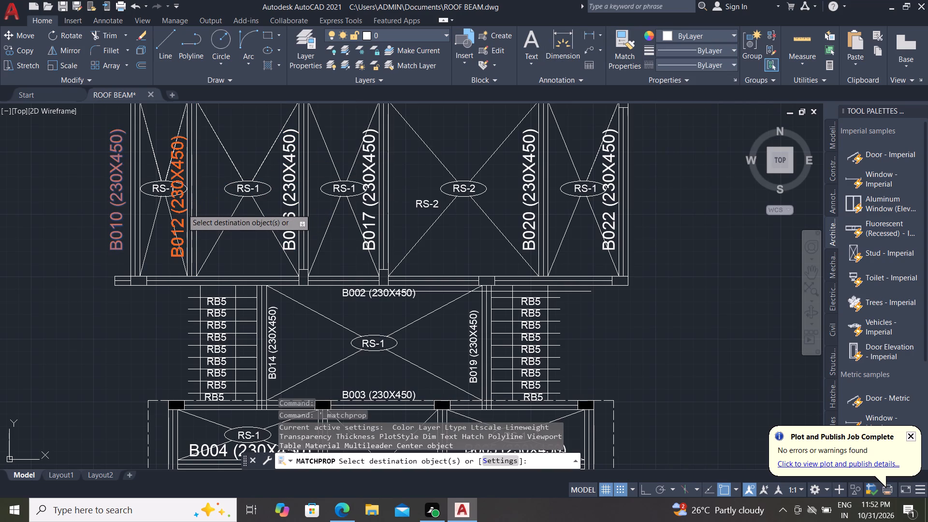
left_click(287, 216)
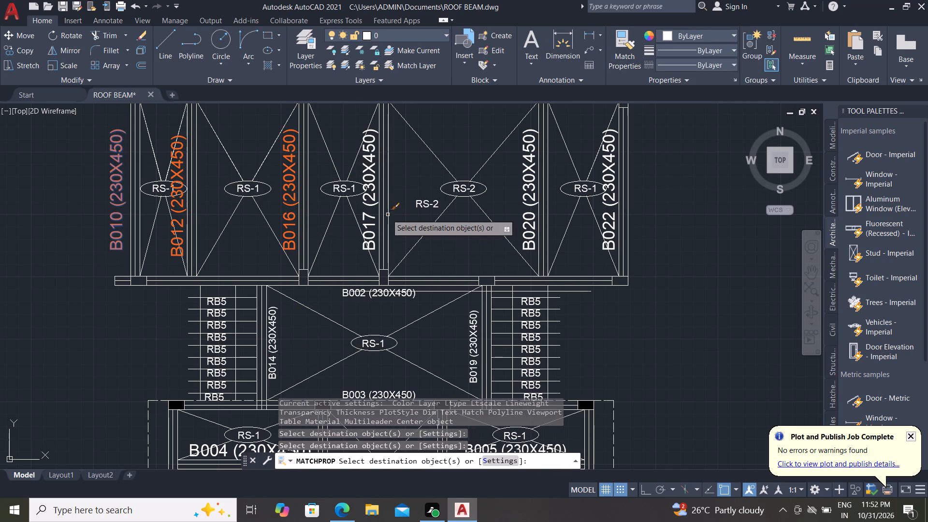
left_click(368, 206)
scroll(377, 218, "down", 2)
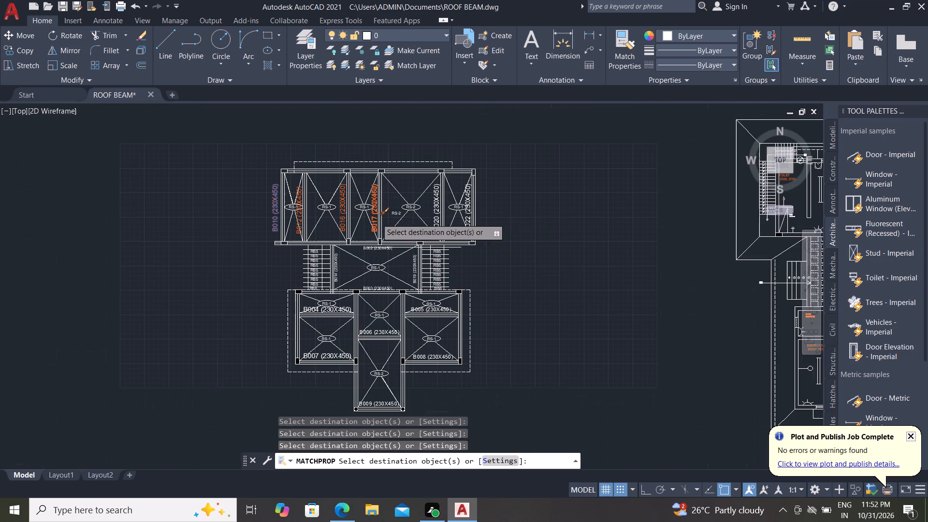
left_click(436, 207)
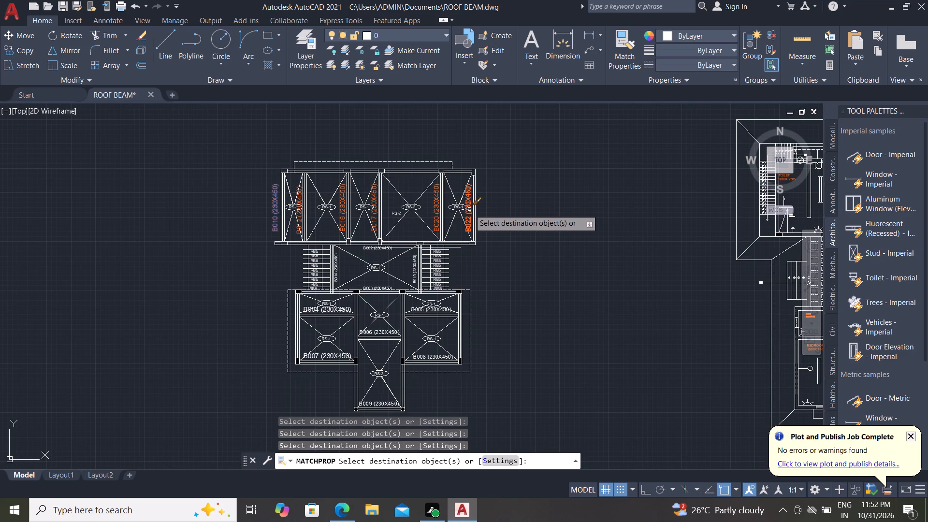
left_click(468, 209)
scroll(328, 317, "up", 2)
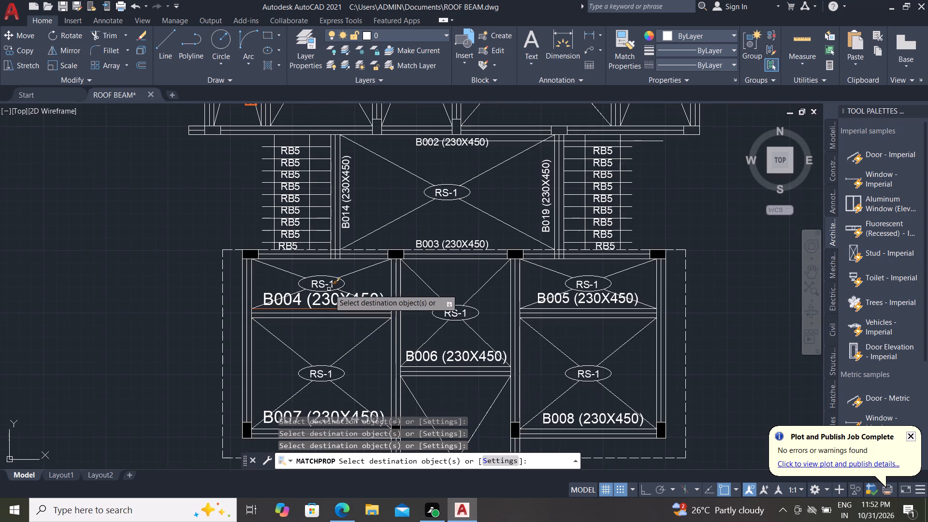
key("Escape")
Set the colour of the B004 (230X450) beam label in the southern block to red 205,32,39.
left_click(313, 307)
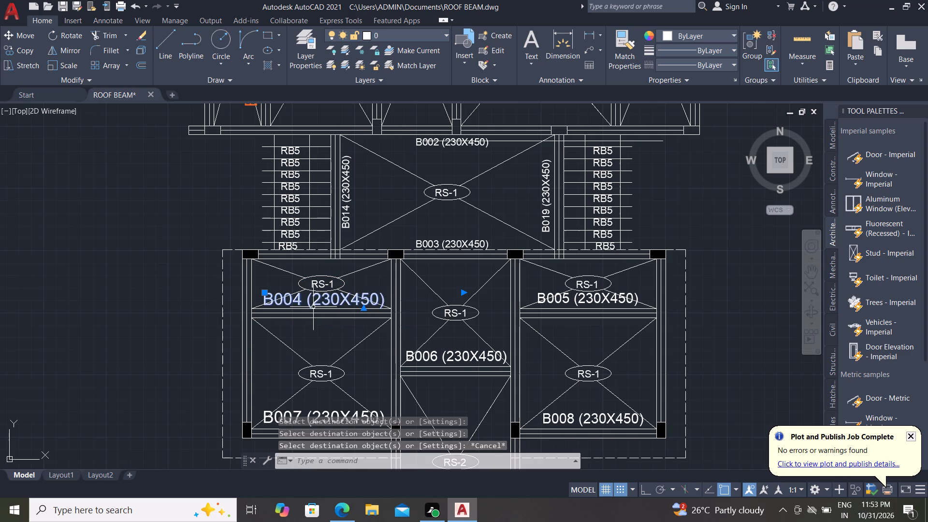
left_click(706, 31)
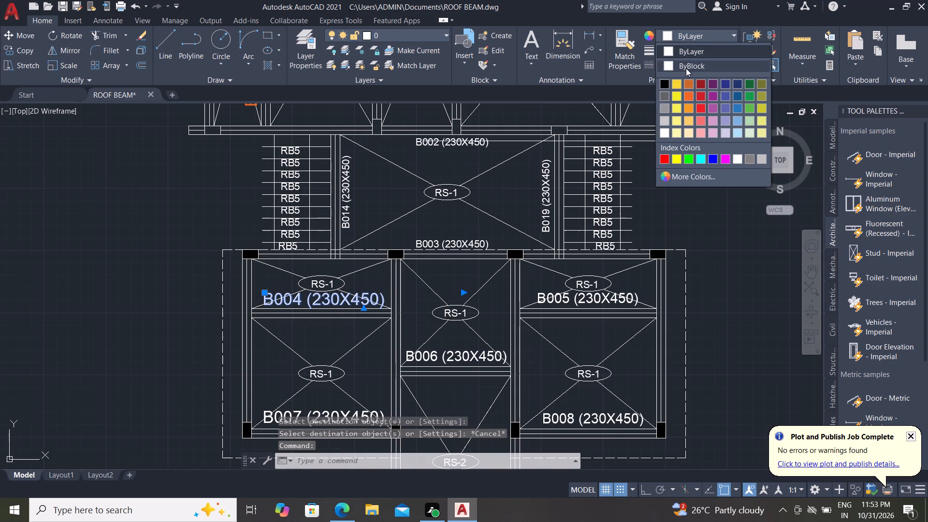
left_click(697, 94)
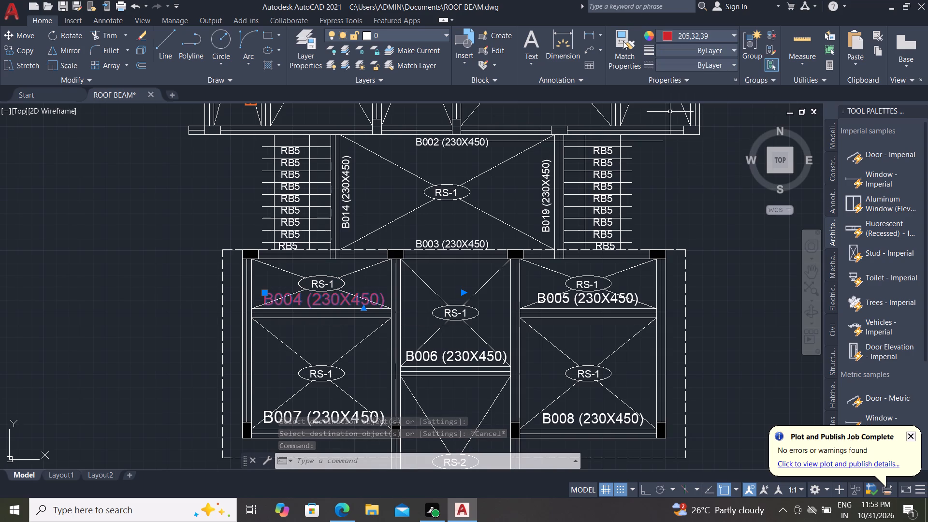
Match the B004 label's properties onto the southern block's B006, B005, B008, B007 and B009 beam labels.
left_click(623, 50)
scroll(627, 102, "down", 1)
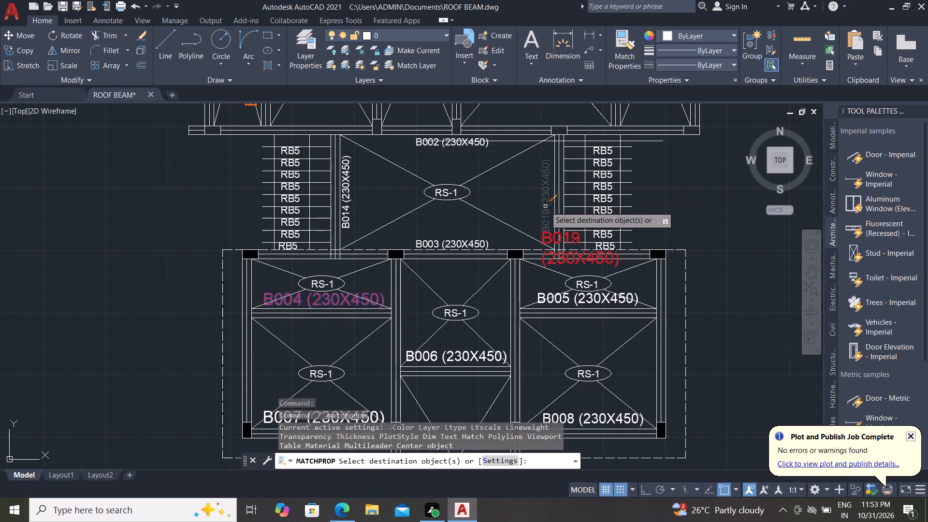
left_click(478, 360)
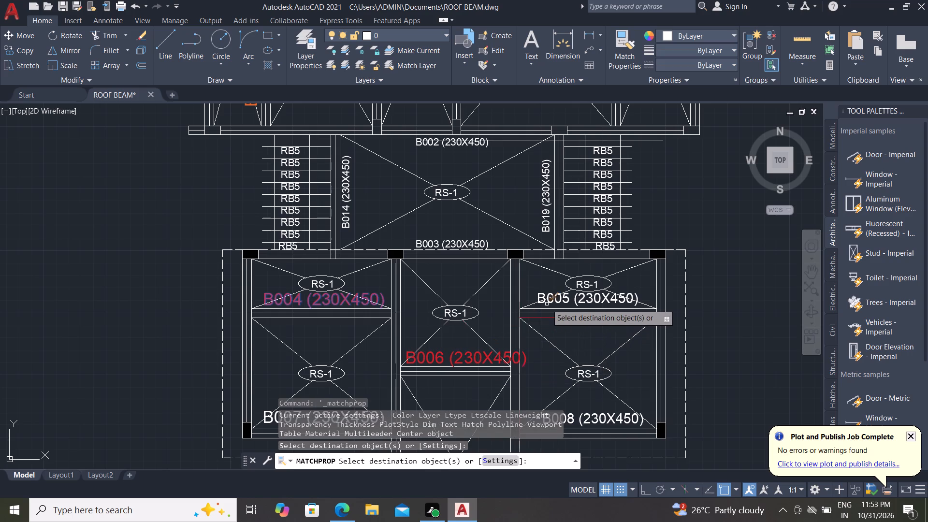
left_click(549, 303)
scroll(541, 245, "down", 2)
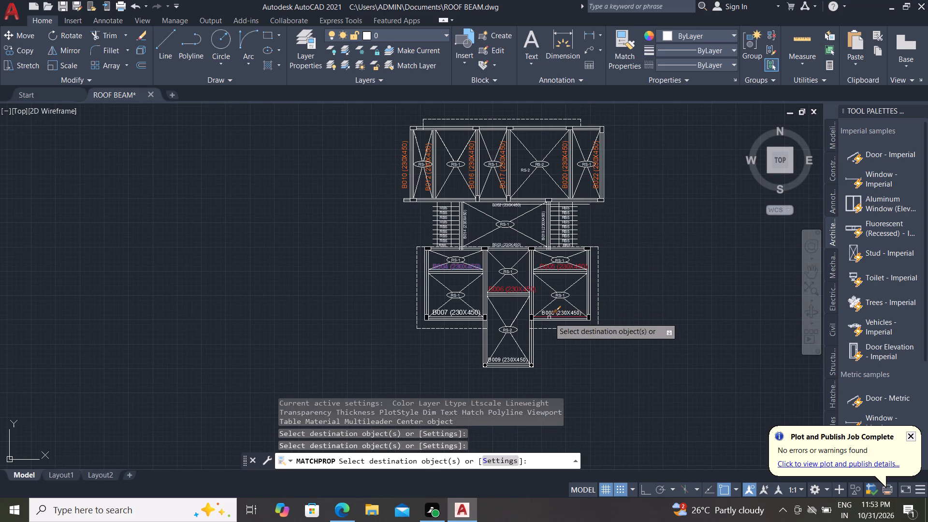
left_click(549, 315)
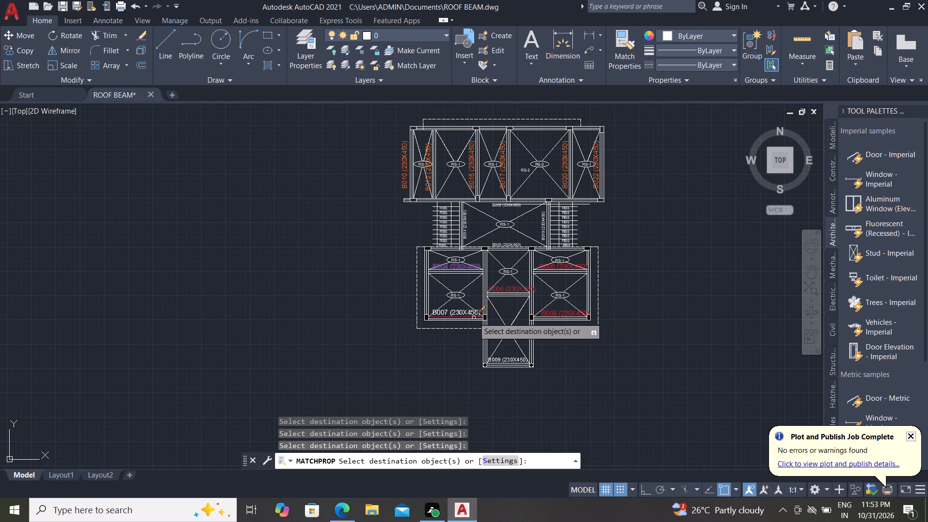
left_click(470, 315)
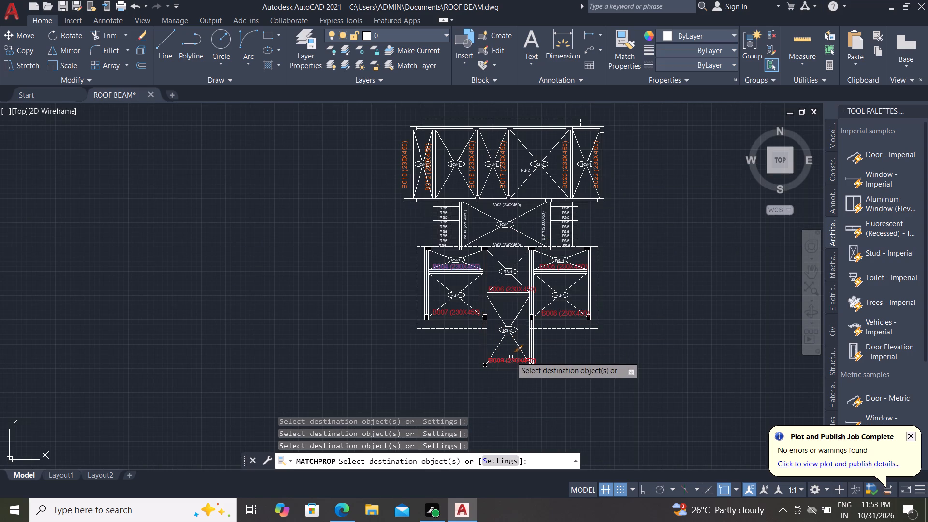
left_click(511, 357)
key("Escape")
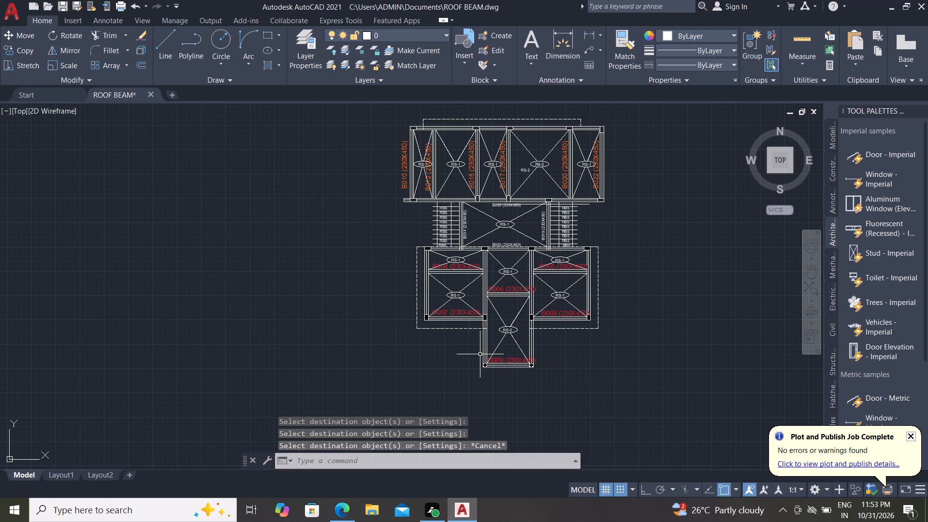
Set the colour of the vertical B014 (230X450) beam label in the middle bay to orange 242,103,34.
scroll(496, 218, "up", 3)
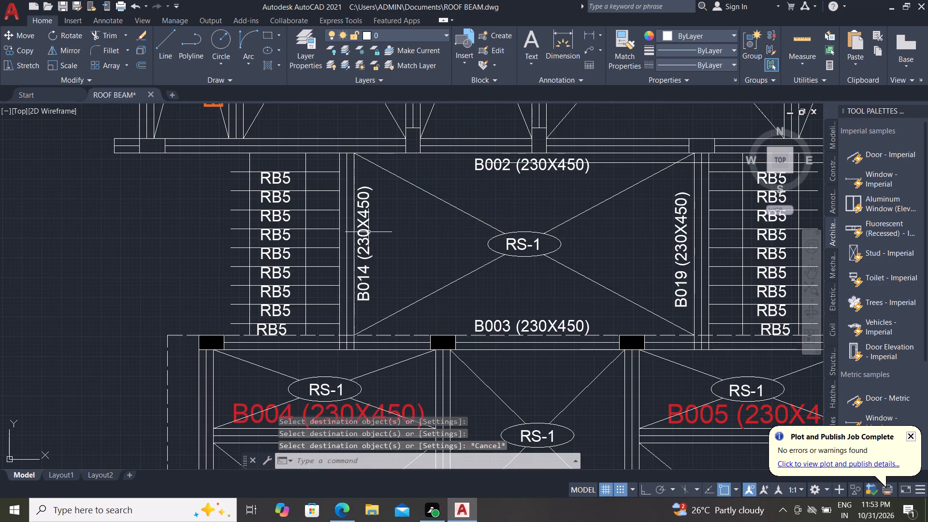
left_click(365, 234)
left_click(707, 38)
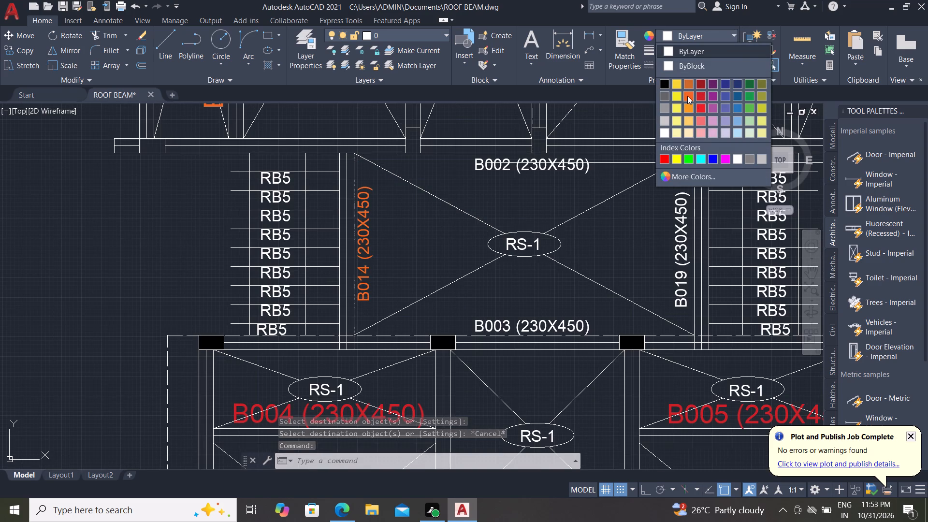
left_click(687, 96)
Match the B014 label's properties onto the vertical B019 (230X450) beam label across the middle bay.
left_click(622, 36)
scroll(622, 127, "down", 1)
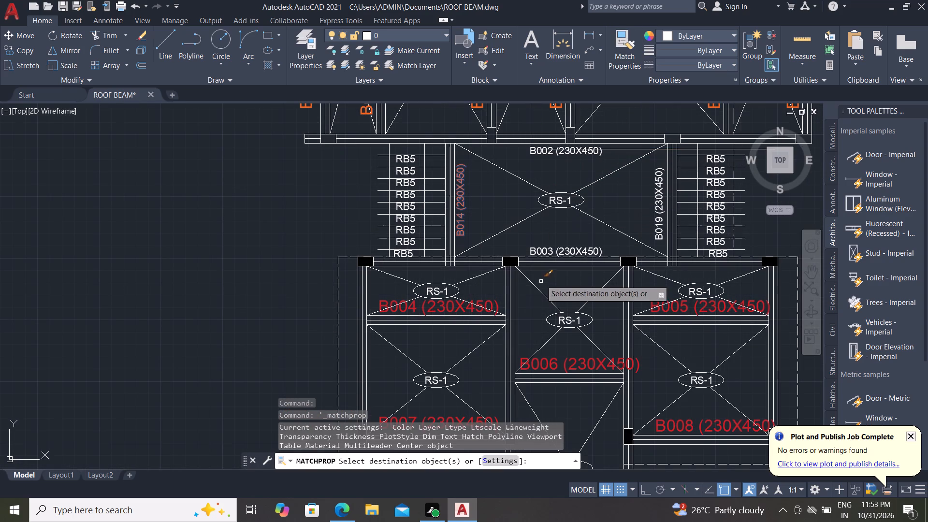
left_click(662, 215)
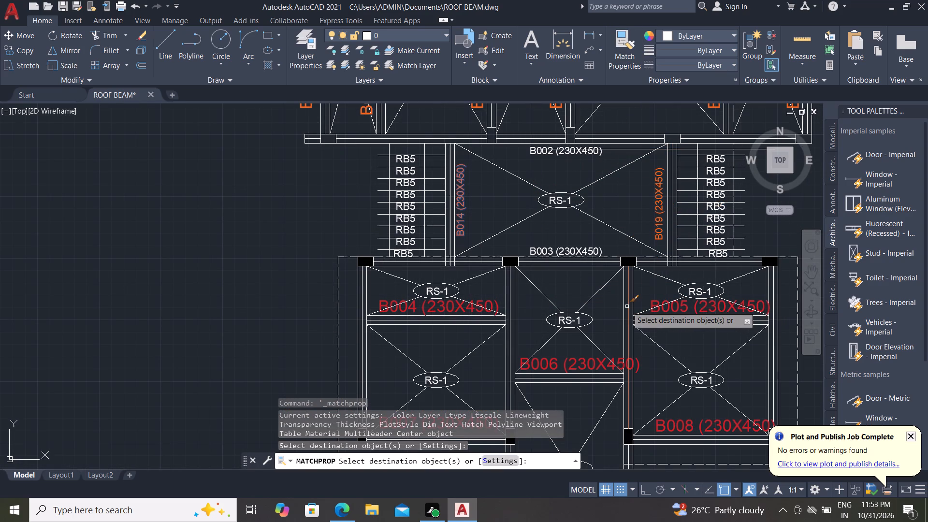
key("Escape")
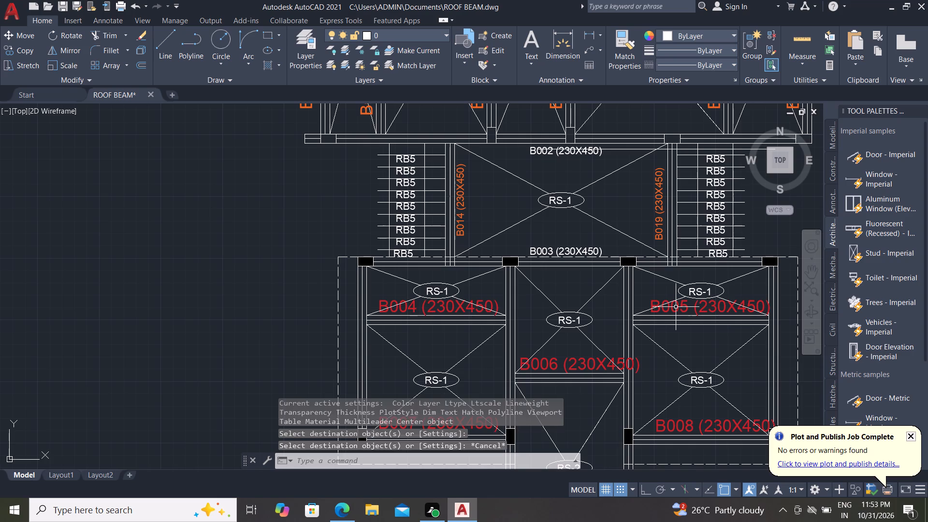
Set the colour of the B005 (230X450) beam label in the southern block to orange 242,103,34.
left_click(676, 307)
left_click(730, 36)
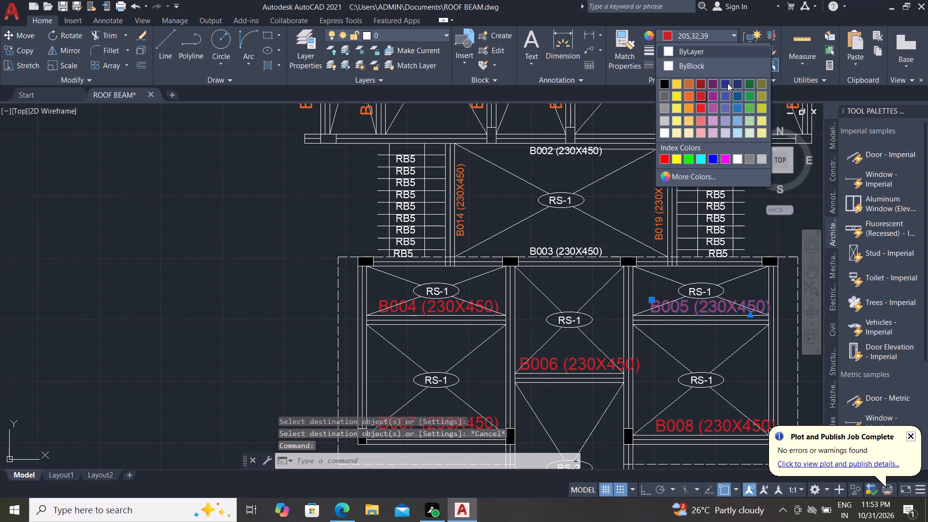
left_click(686, 98)
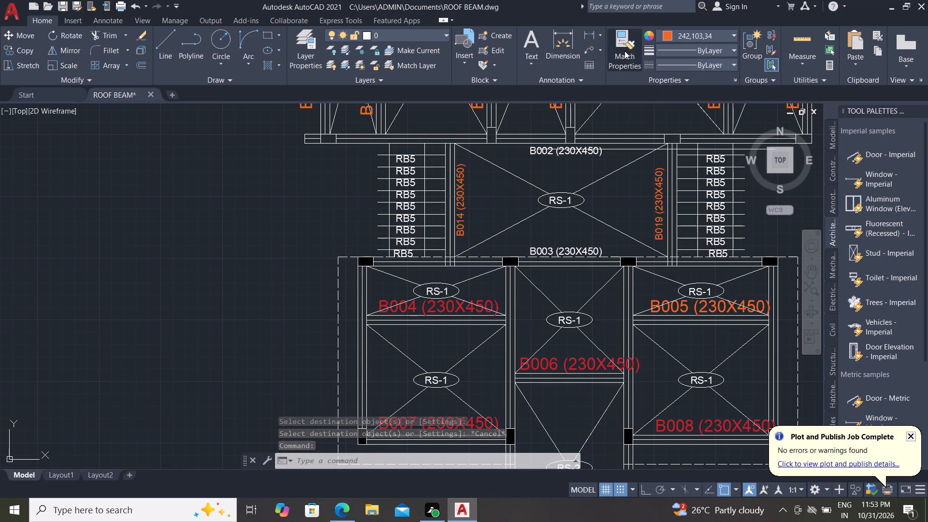
Match the B005 label's properties onto the southern block's B006, B004, B007, B009 and B008 beam labels.
left_click(627, 51)
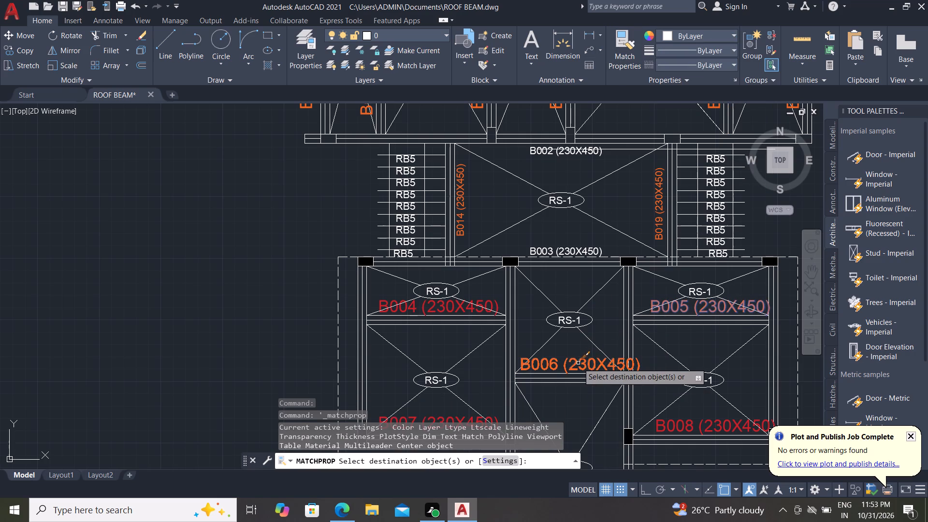
left_click(578, 363)
left_click(408, 304)
scroll(419, 246, "down", 1)
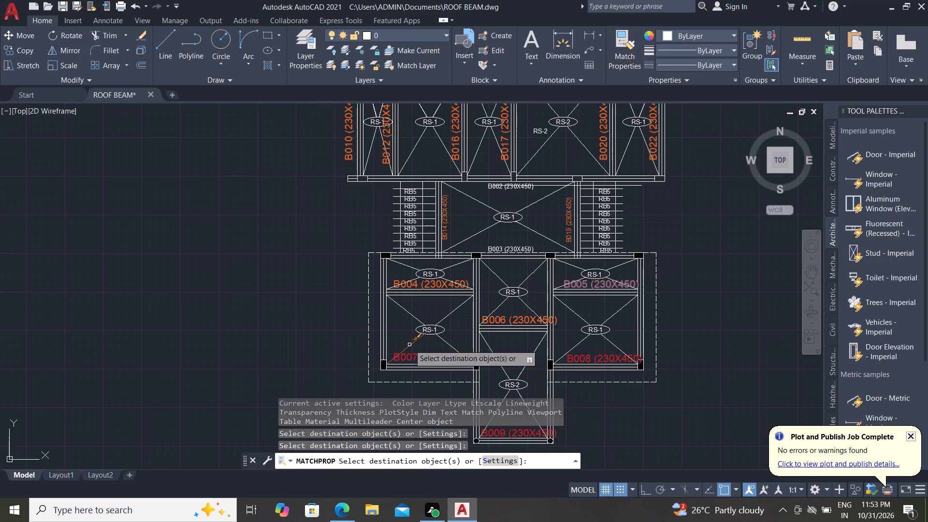
left_click(415, 353)
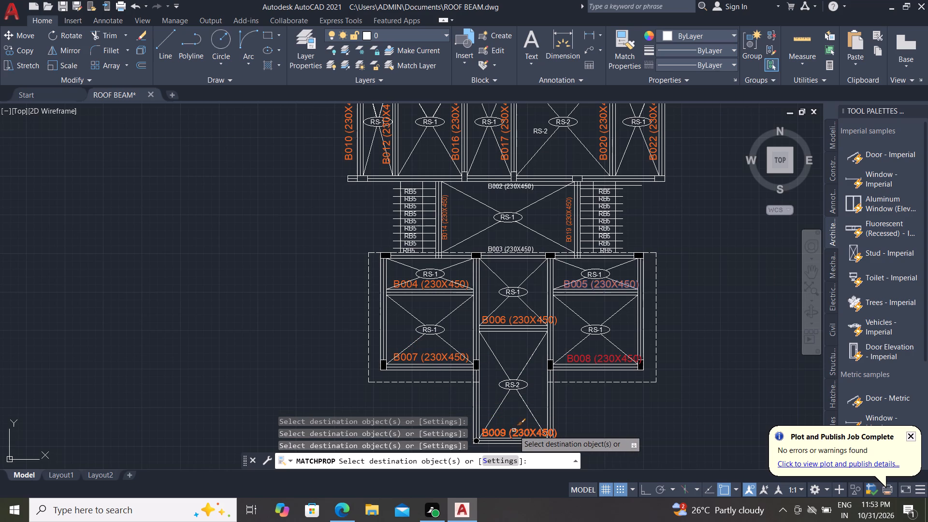
left_click(514, 430)
left_click(596, 361)
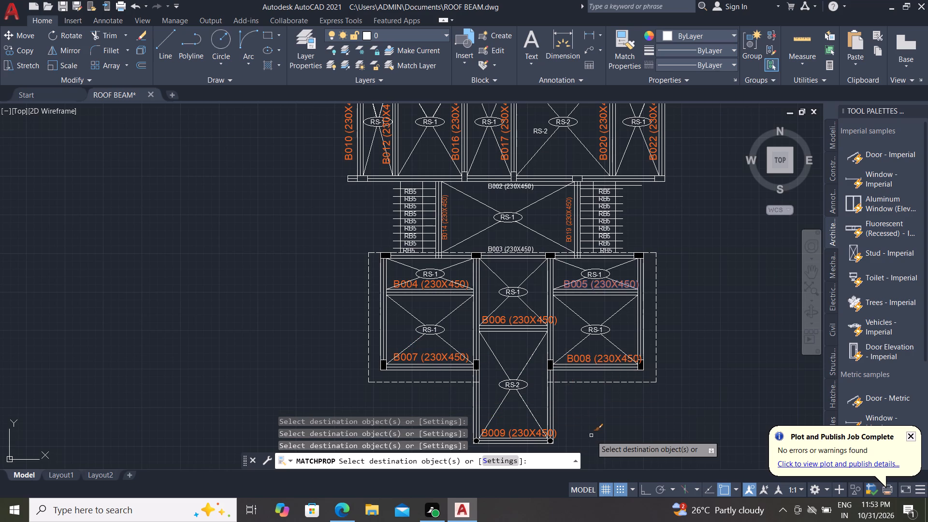
key("Escape")
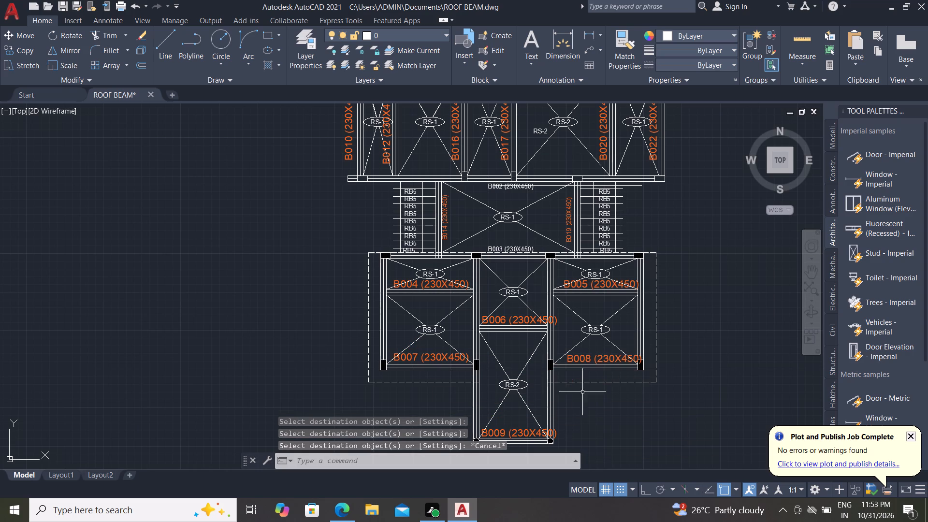
Set the colour of the B002 (230X450) beam label along the middle bay's north edge to orange 205,105,40.
left_click(514, 185)
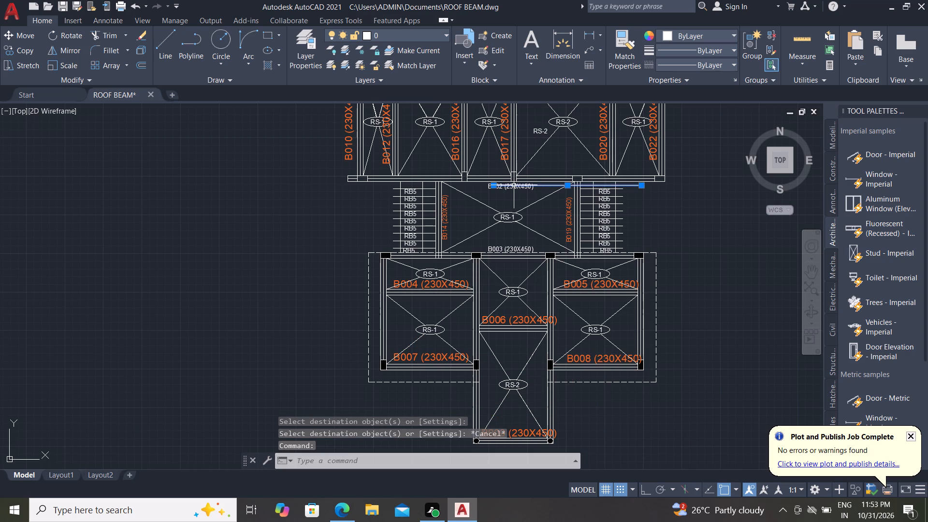
scroll(514, 185, "up", 3)
key("Escape")
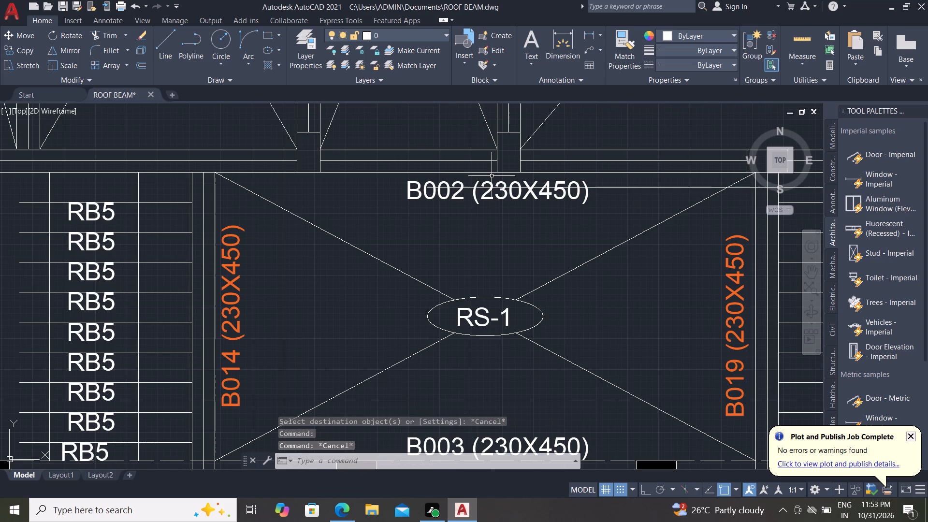
left_click(489, 196)
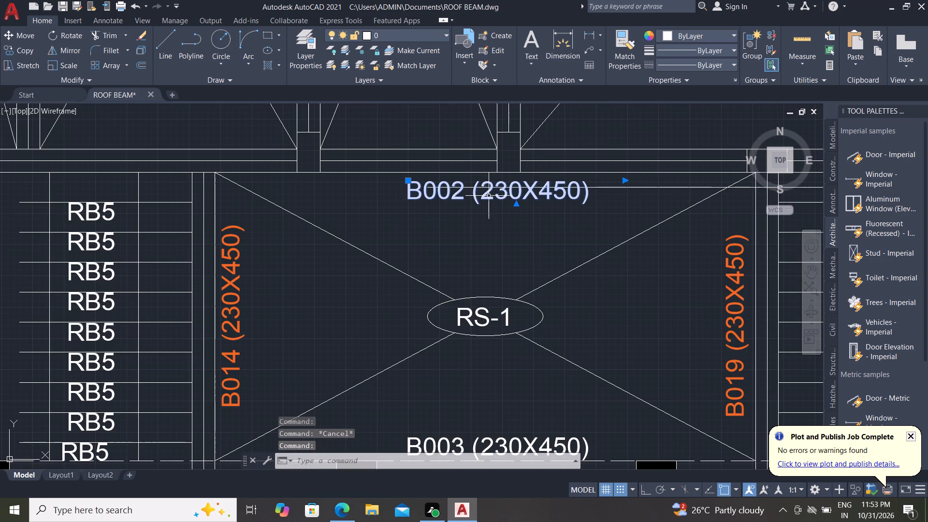
left_click(687, 32)
left_click(689, 90)
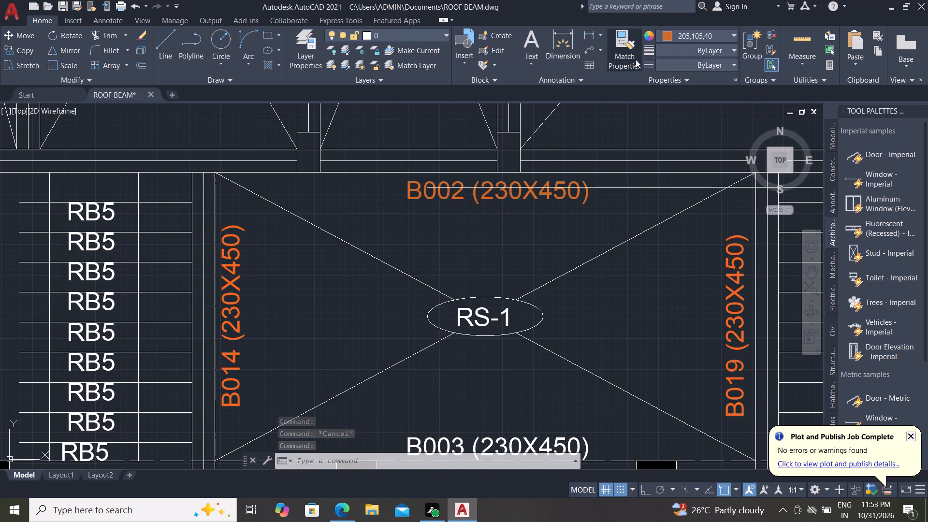
Match the B002 label's properties onto the B003 (230X450) beam label along the middle bay's south edge.
left_click(633, 58)
scroll(620, 131, "down", 2)
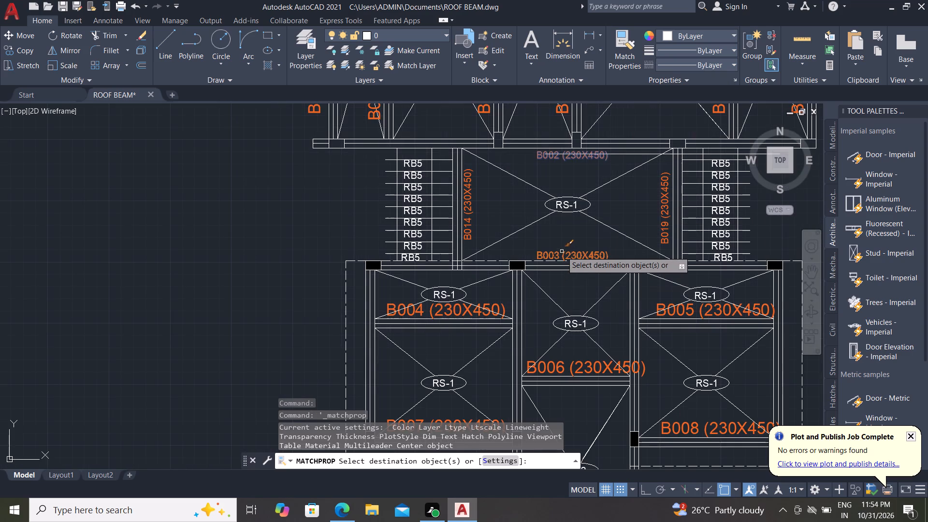
left_click(562, 251)
left_click(567, 257)
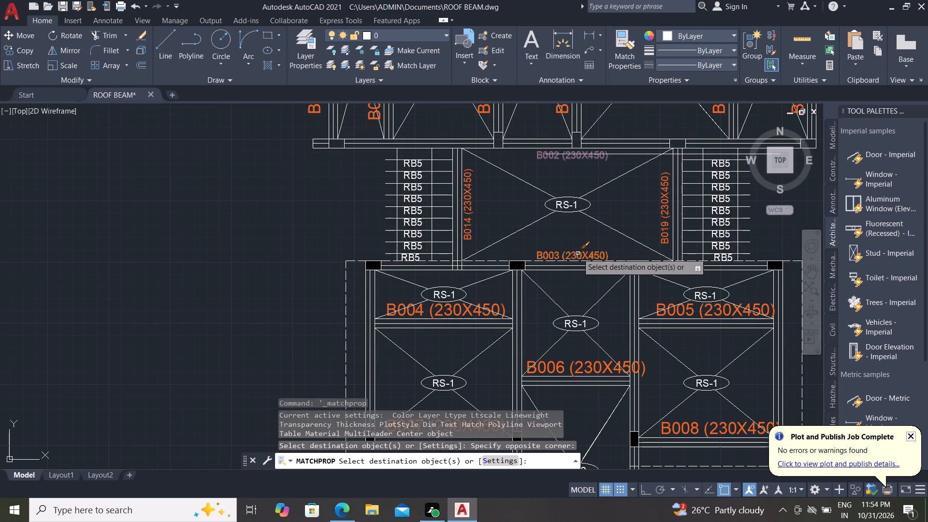
left_click(578, 253)
key("Escape")
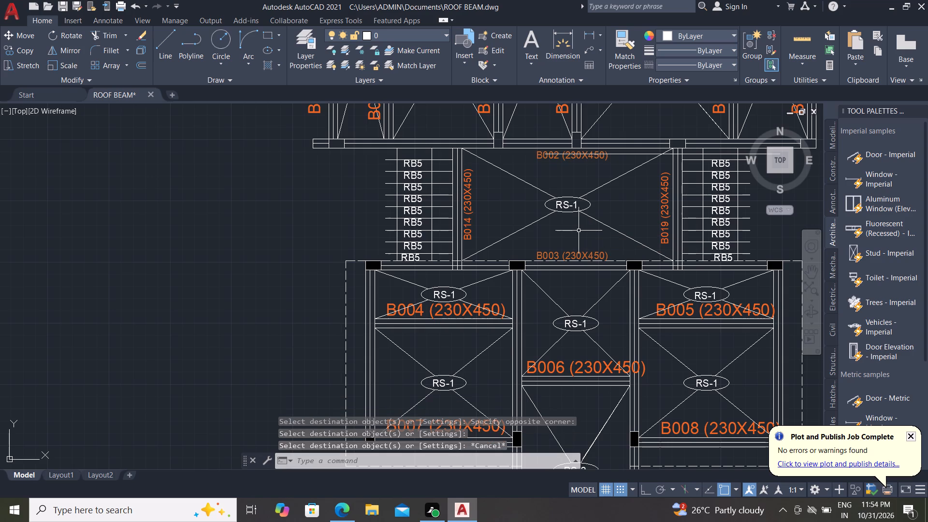
Set up a plot with DWG To PDF.pc3 and a window plot area enclosing both the roof beam plan and the floor plan.
scroll(579, 231, "down", 3)
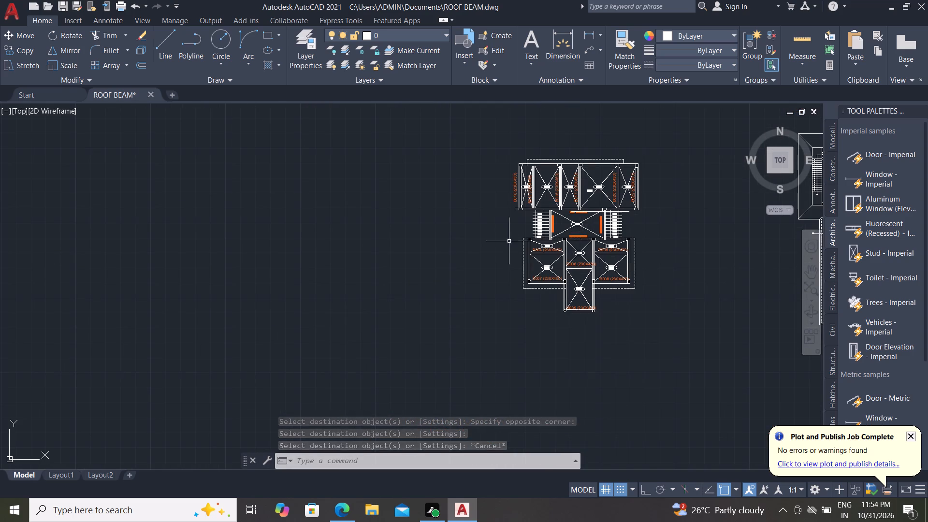
middle_click_drag(522, 247, 482, 235)
middle_click_drag(616, 284, 495, 327)
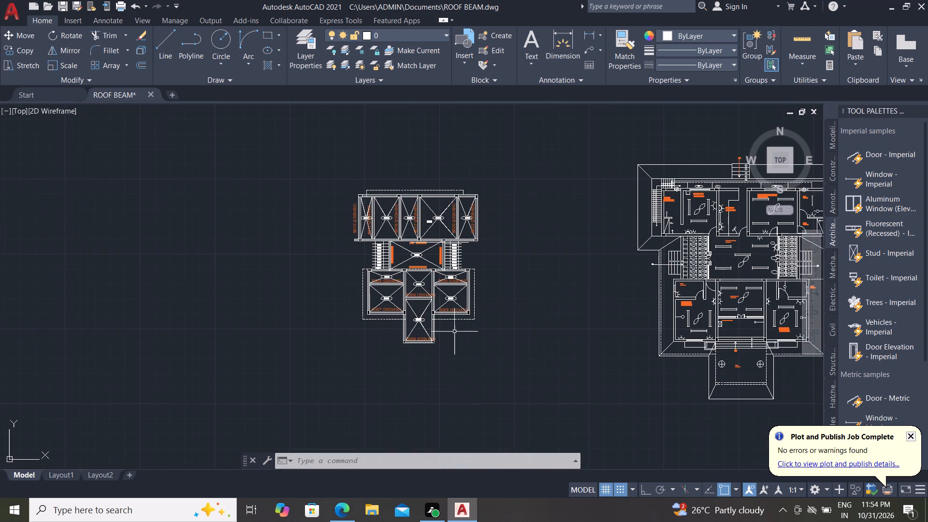
scroll(436, 303, "down", 1)
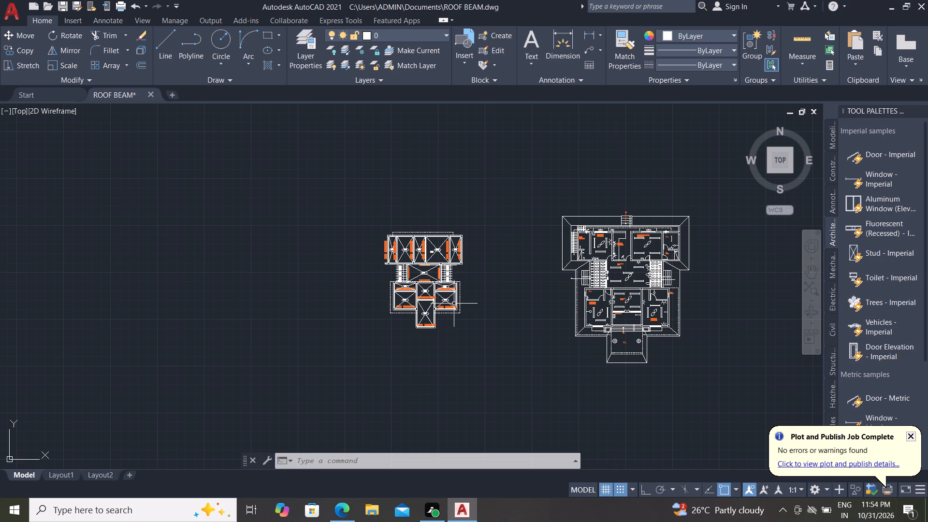
key("ctrl+p")
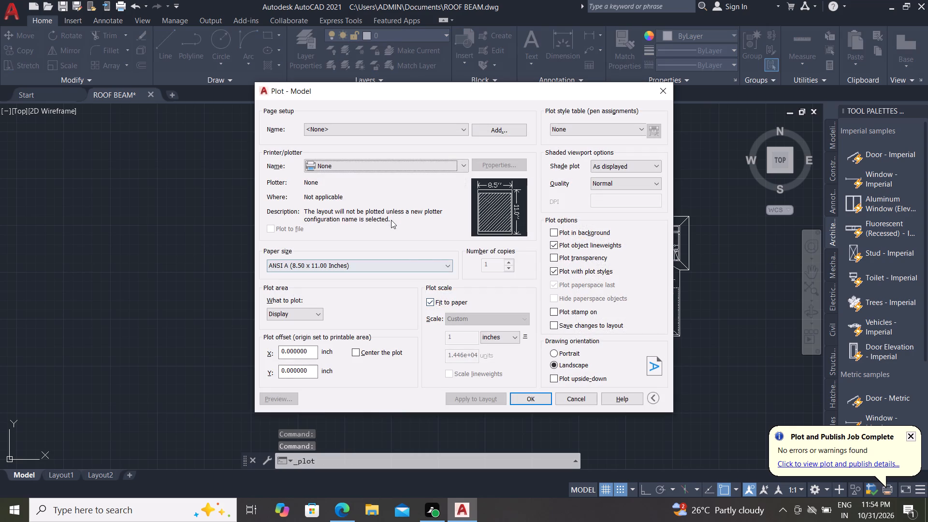
left_click(424, 165)
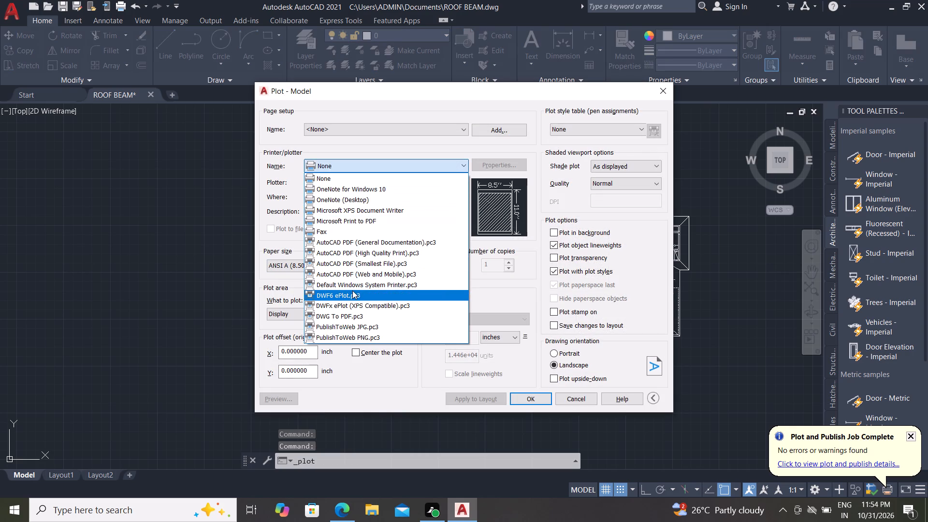
left_click(356, 316)
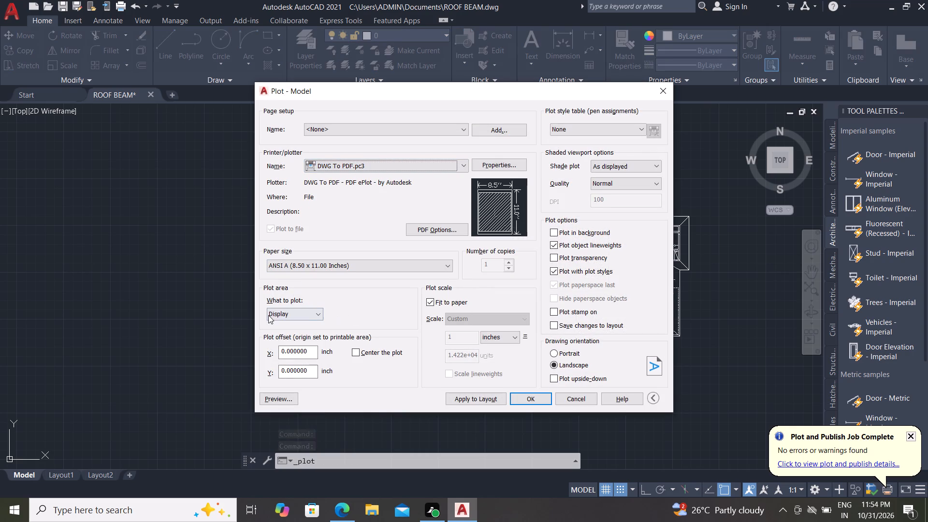
left_click(309, 309)
left_click(301, 344)
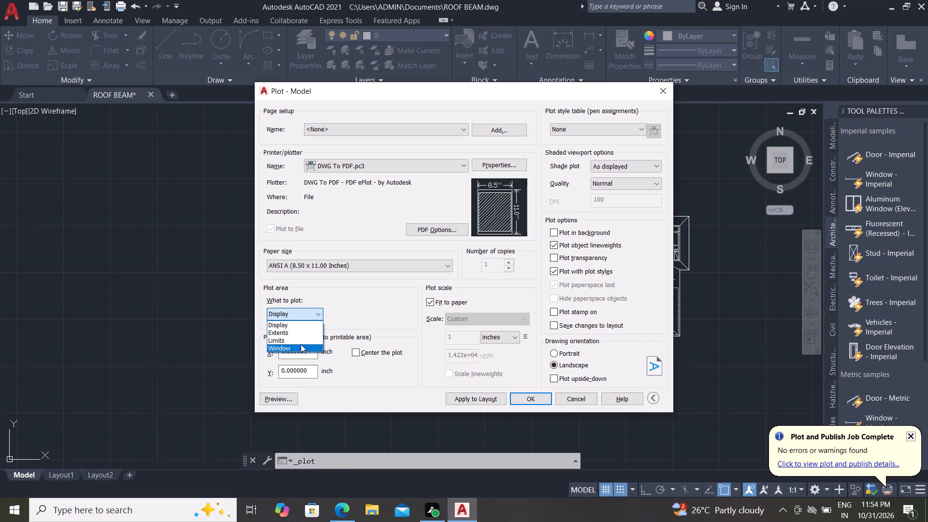
left_click(326, 155)
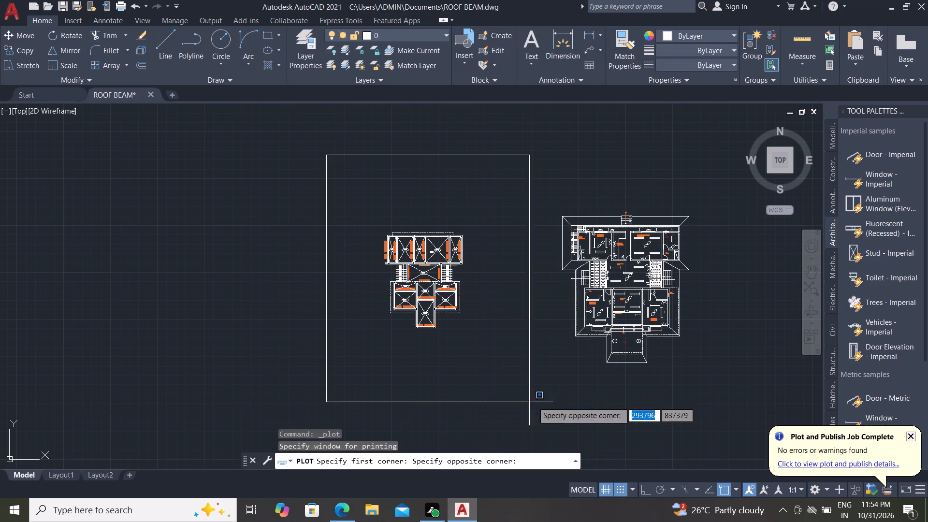
left_click(724, 418)
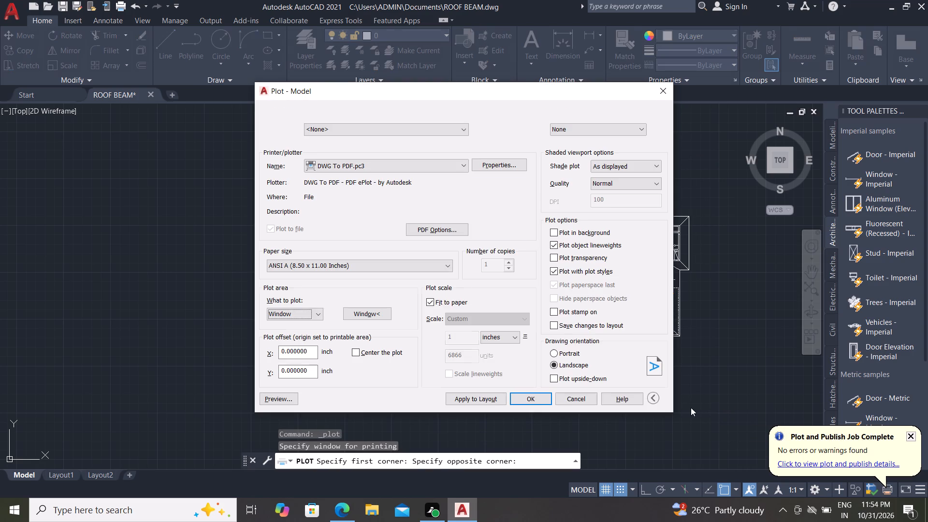
Plot to ROOF BEAM-Model.pdf in the Documents folder, overwriting the existing file.
left_click(542, 399)
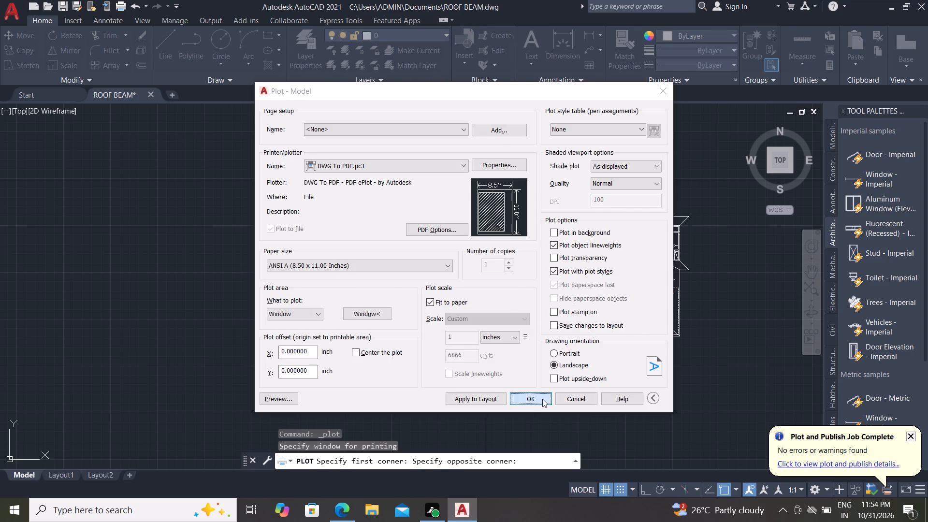
left_click(624, 363)
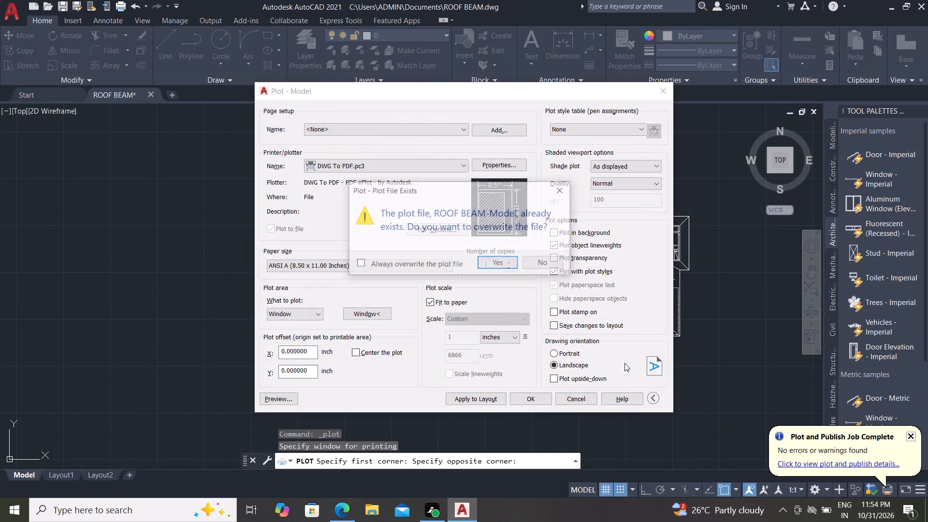
left_click(499, 256)
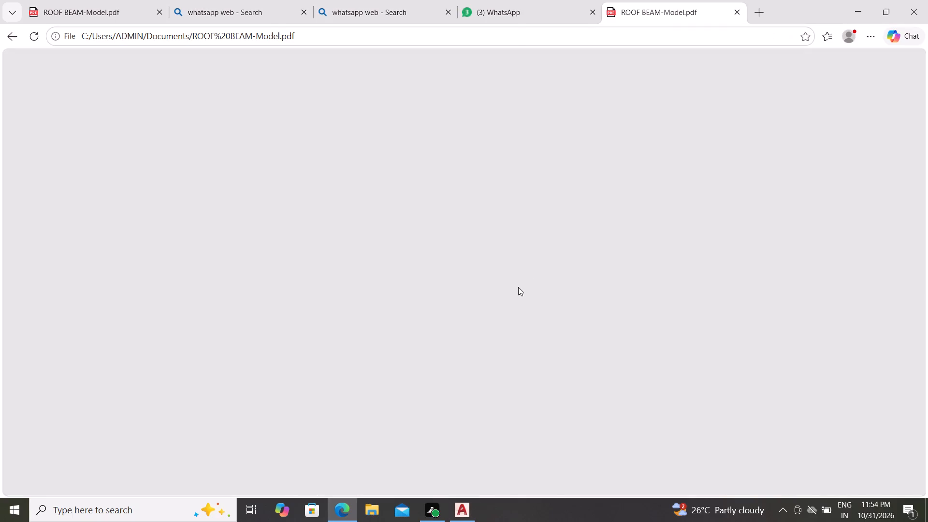
Save a copy of the plotted PDF to the Desktop as ROOF BEAM-Model, replacing the existing file.
left_click(792, 57)
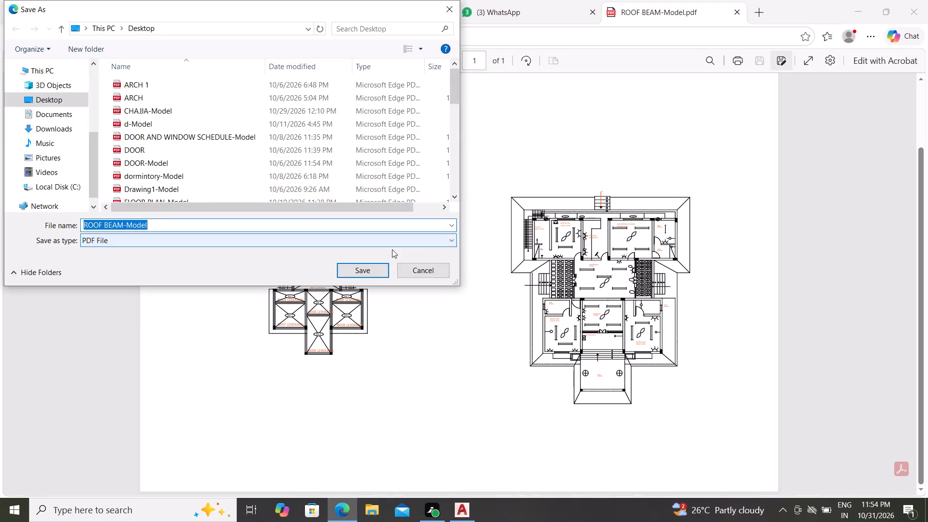
left_click(370, 268)
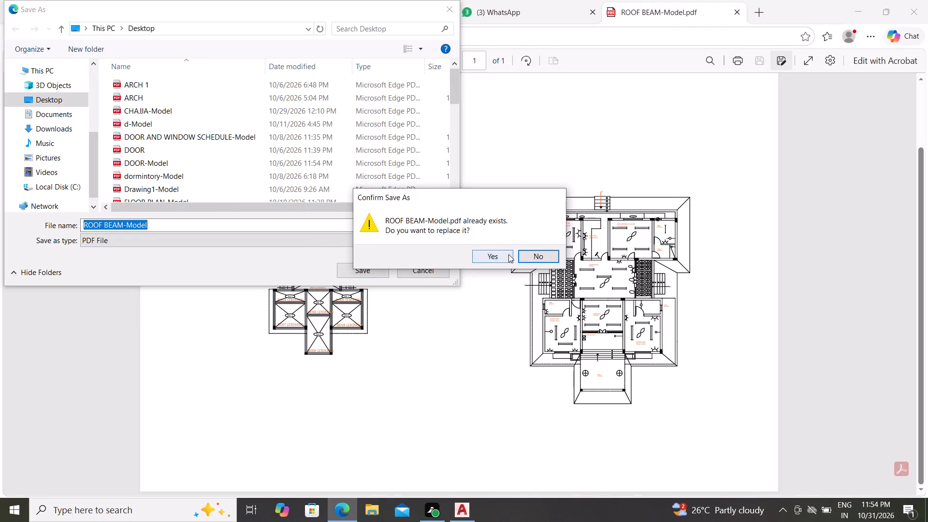
left_click(508, 254)
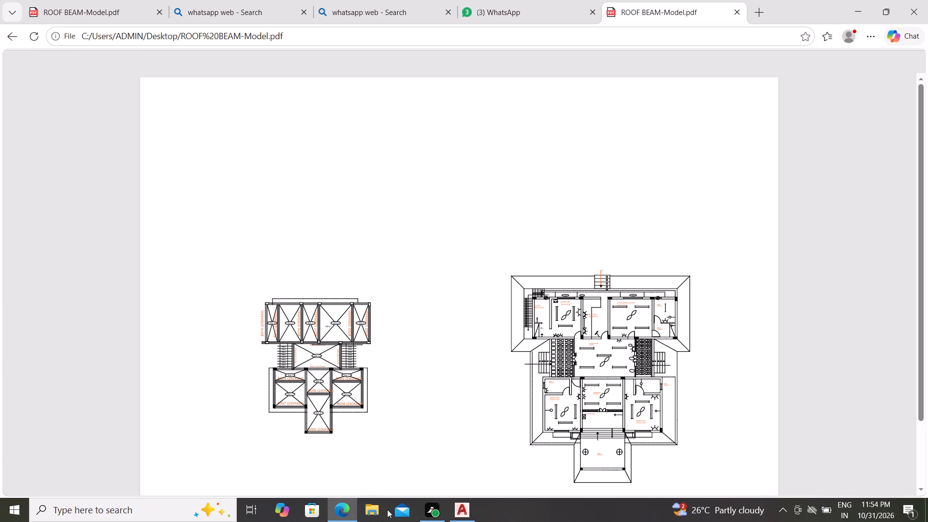
Switch back to AutoCAD and save the drawing as ROOF BEAM in Documents, replacing the existing DWG file.
left_click(458, 507)
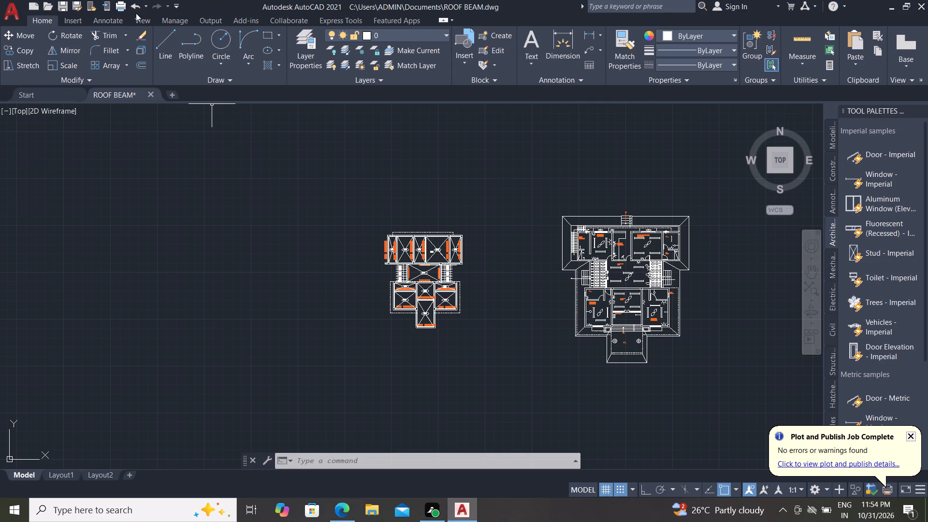
left_click(75, 1)
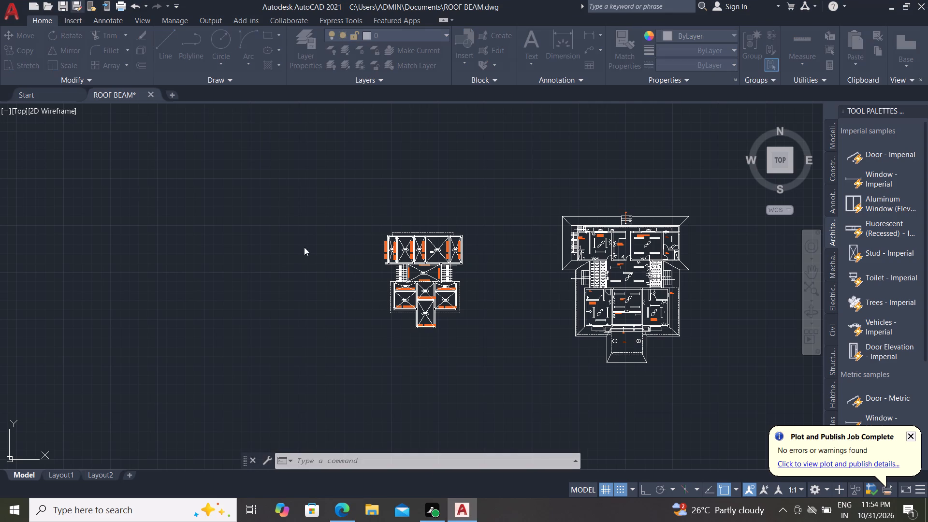
left_click(632, 362)
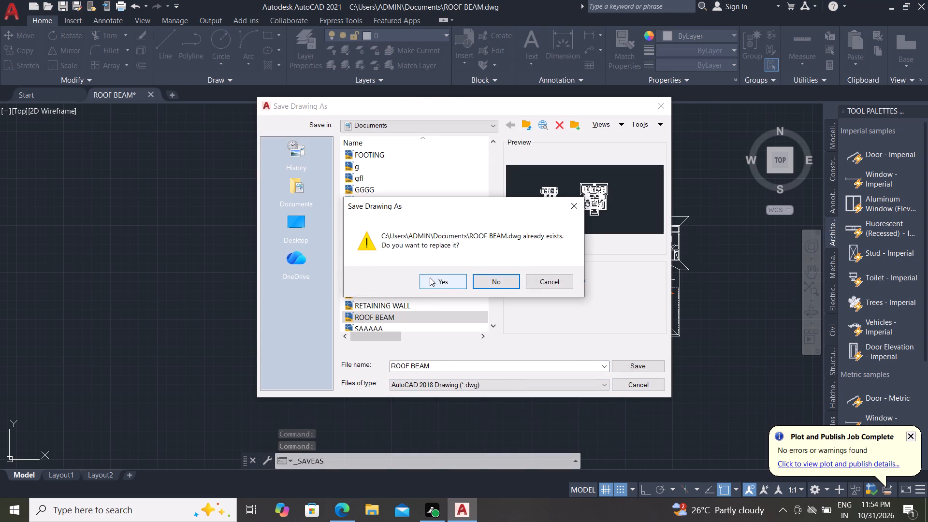
left_click(430, 277)
Query the drawing's log file path with the LOGFILENAME system variable.
left_click(414, 454)
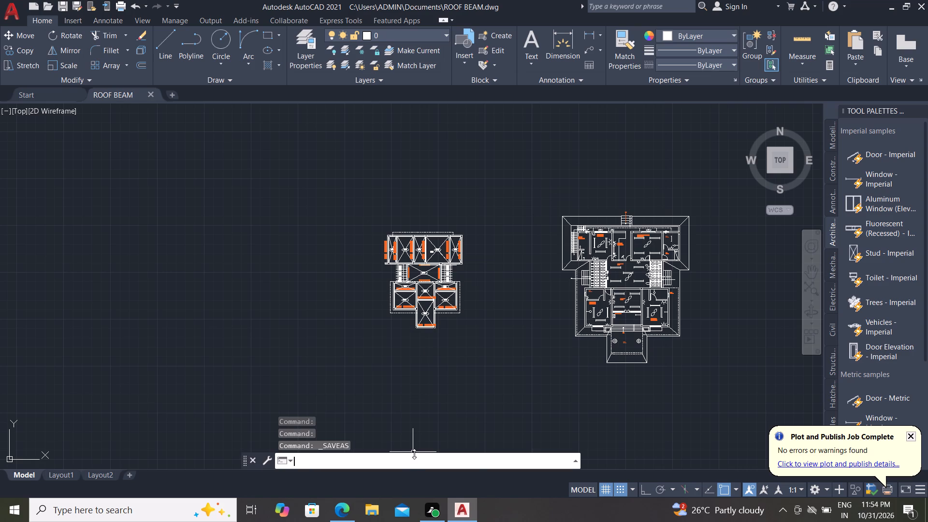
type("LO")
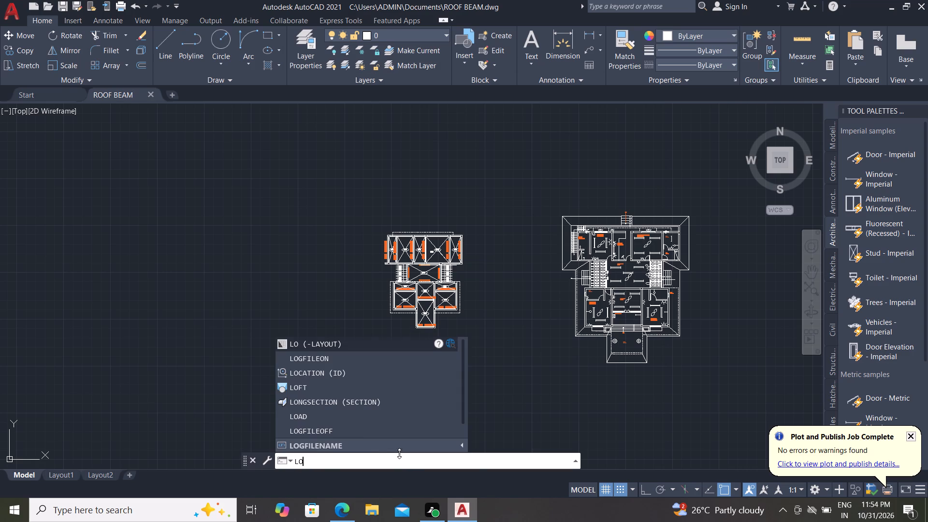
left_click(316, 449)
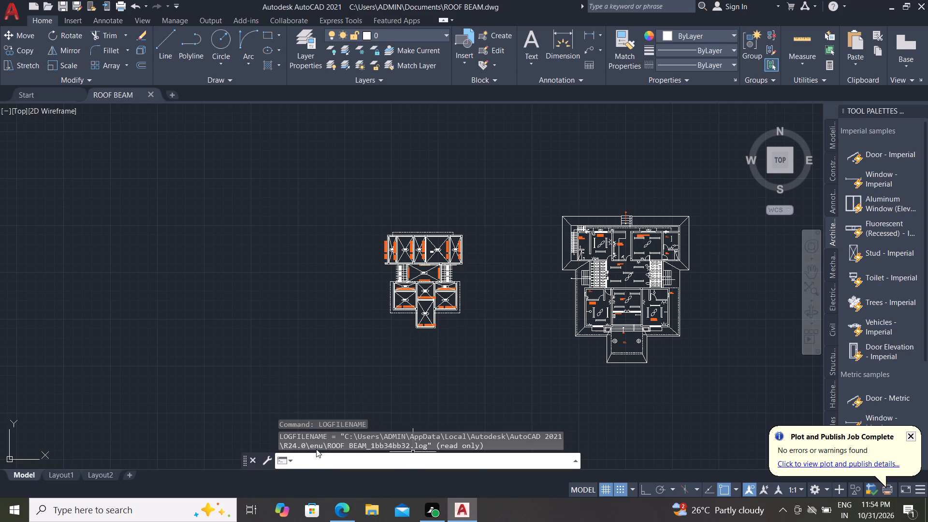